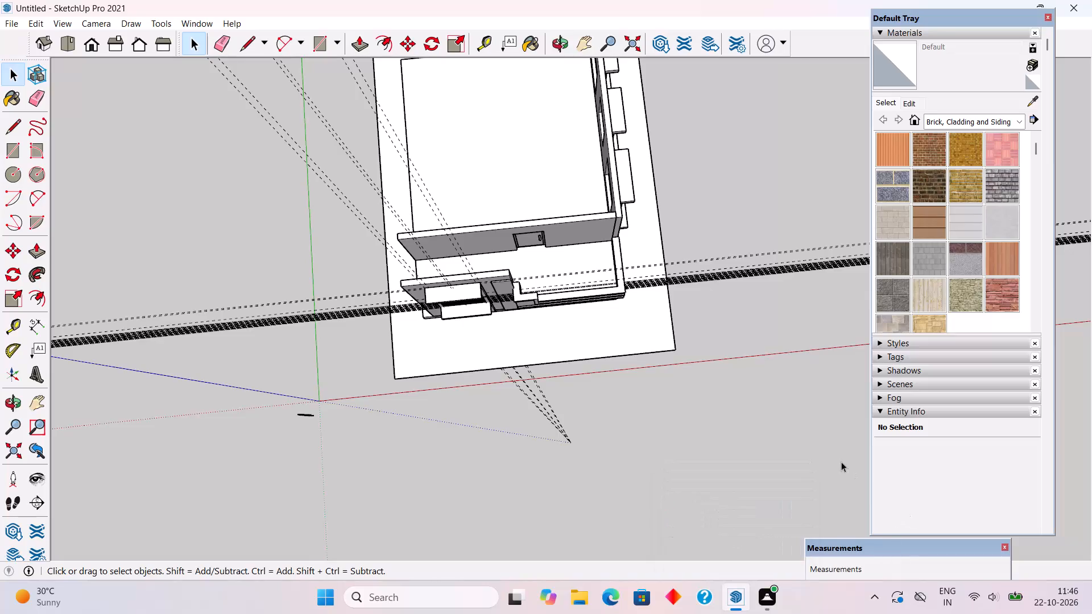
Delete all the guides from the model.
scroll(839, 451, up, 1)
scroll(727, 398, up, 4)
scroll(555, 296, down, 5)
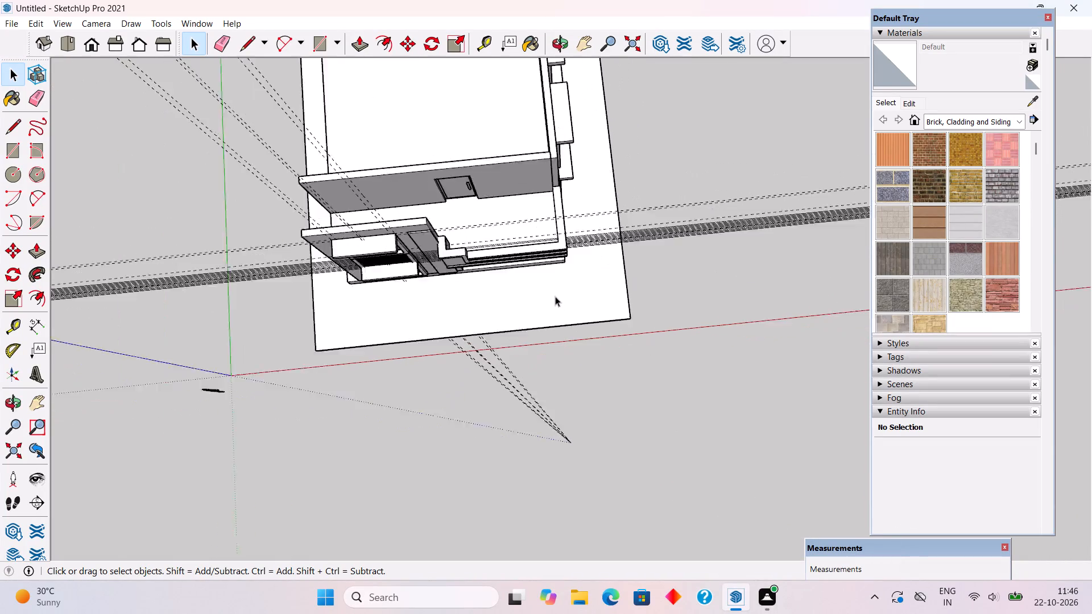
scroll(555, 296, down, 5)
click(35, 22)
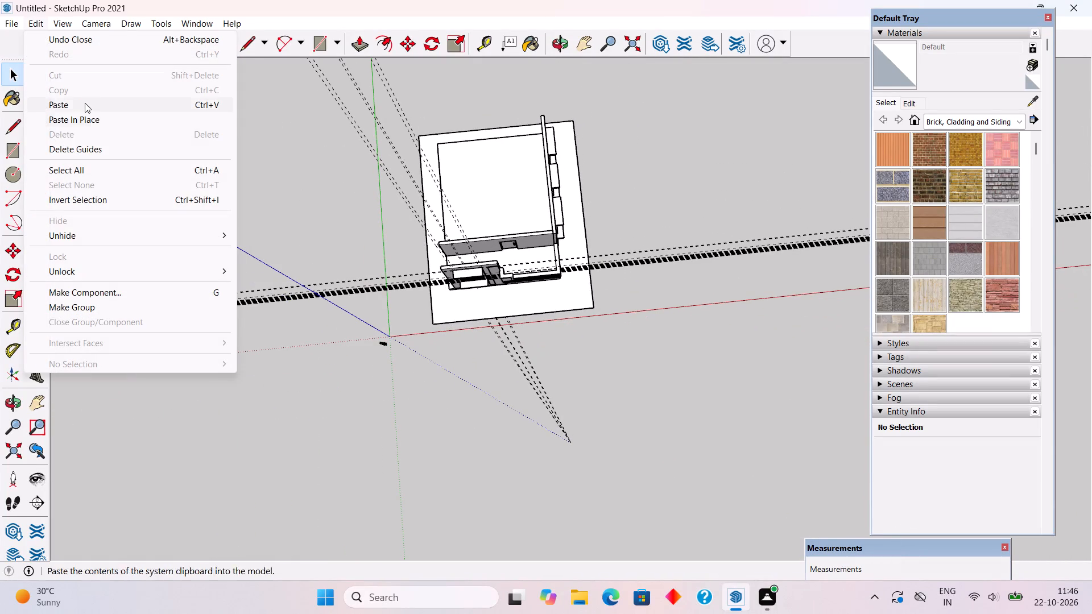
click(107, 147)
Draw a 28' 2" by 30' rectangle across the top of the upper-floor walls for the roof slab.
middle_drag(266, 251, 744, 297)
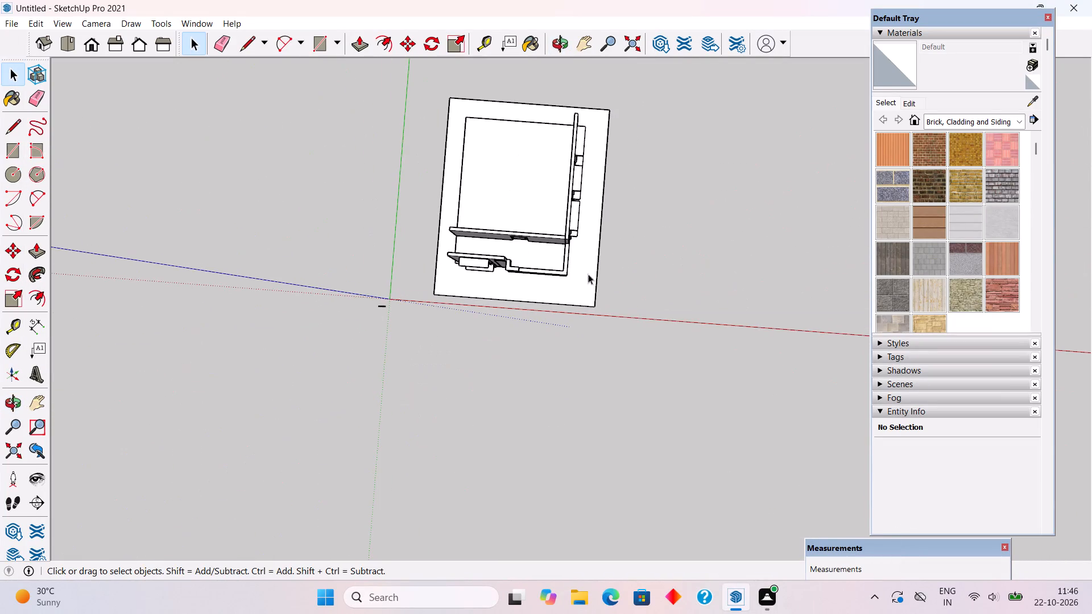
middle_drag(388, 291, 677, 291)
scroll(677, 291, down, 3)
scroll(417, 345, down, 6)
middle_drag(360, 328, 870, 300)
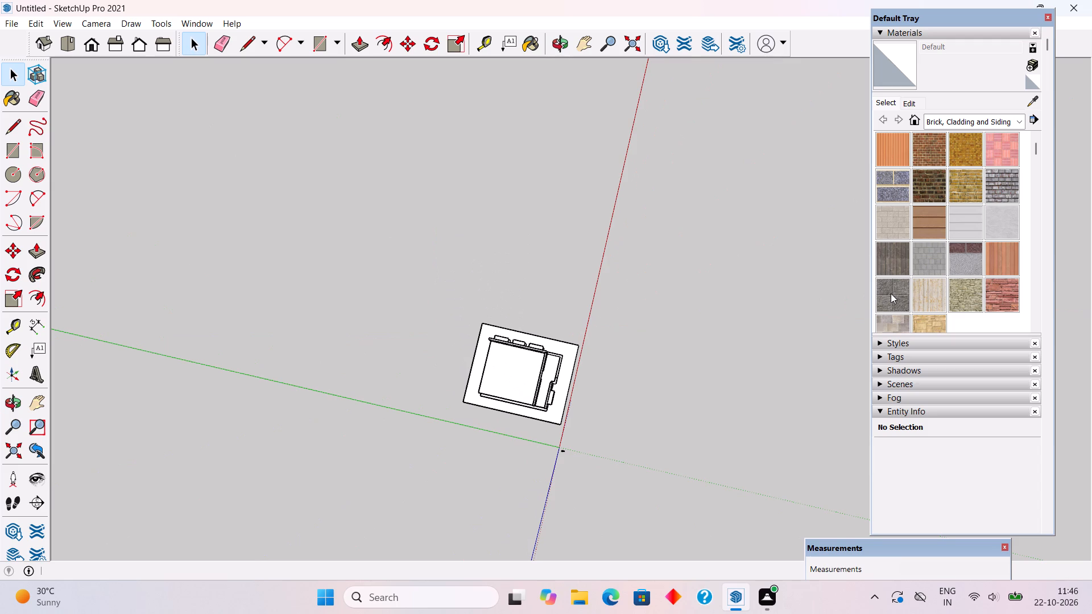
scroll(891, 293, down, 4)
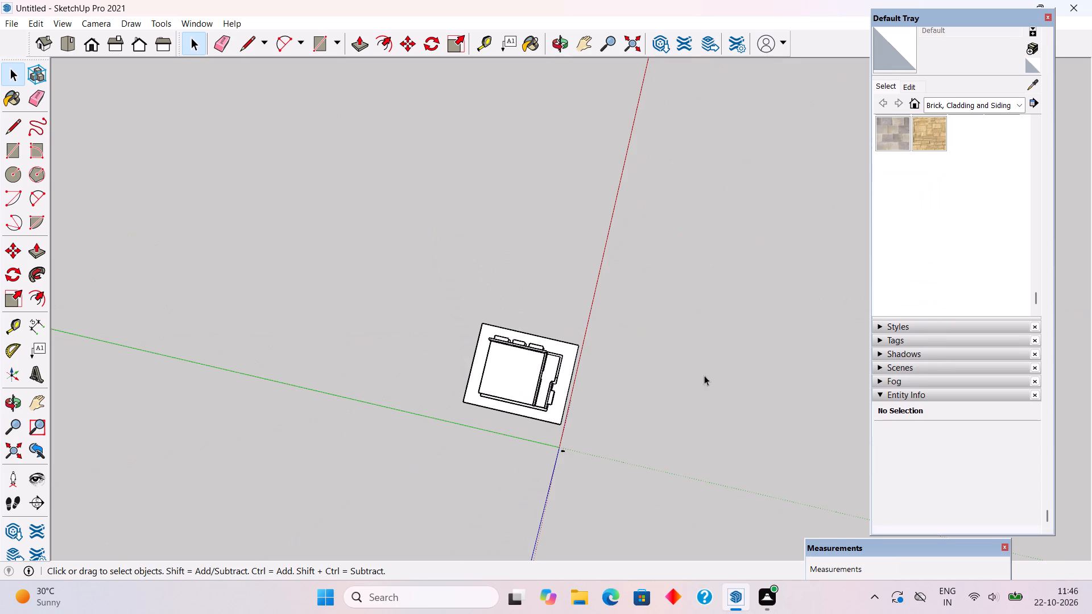
scroll(563, 387, down, 2)
scroll(536, 423, up, 10)
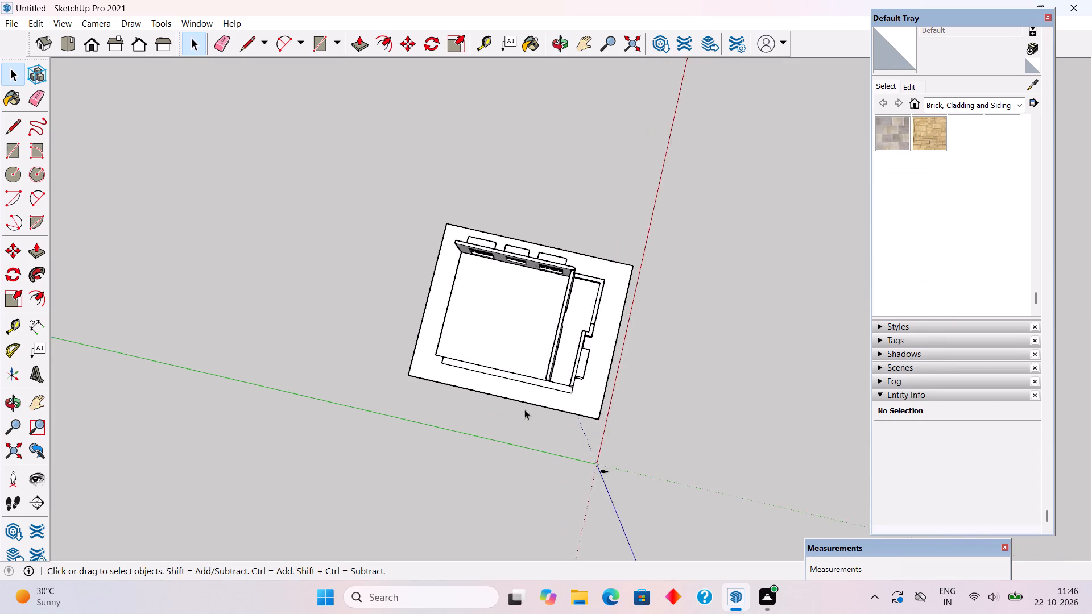
scroll(524, 409, up, 5)
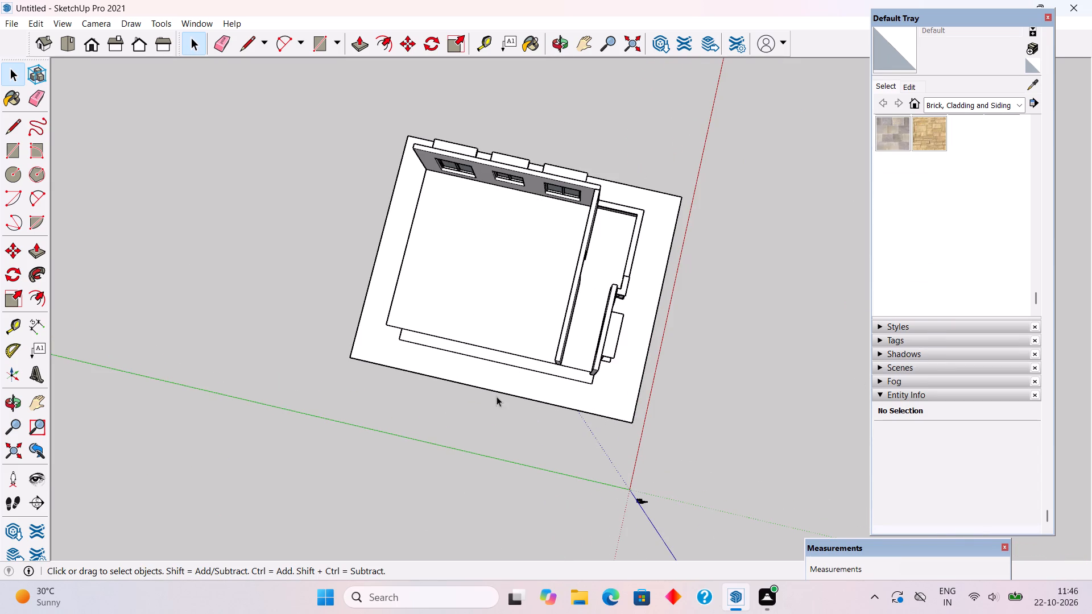
middle_drag(493, 380, 645, 367)
scroll(325, 273, up, 7)
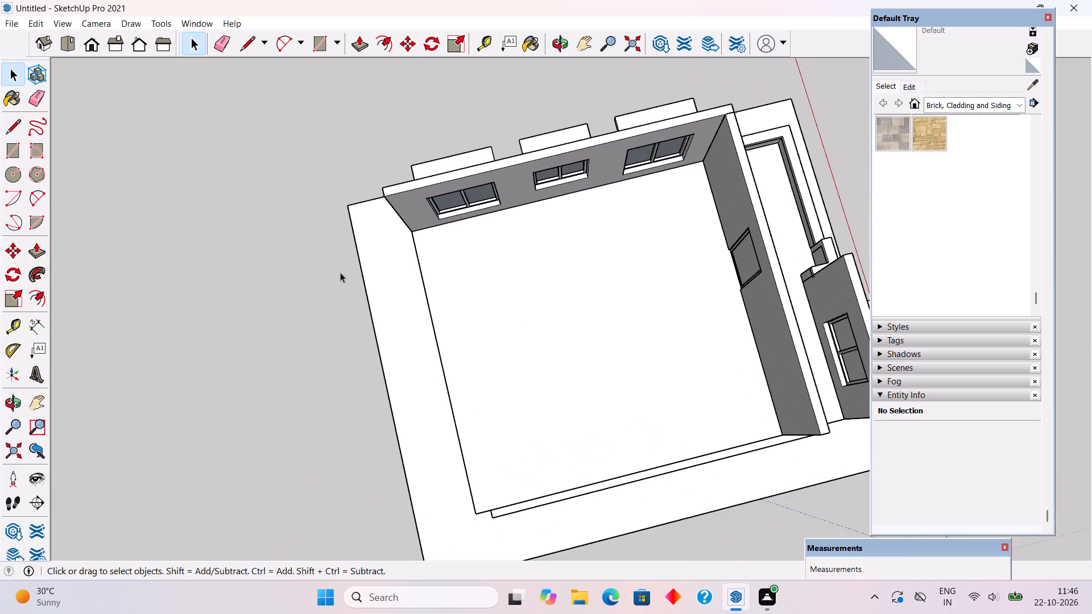
key(r)
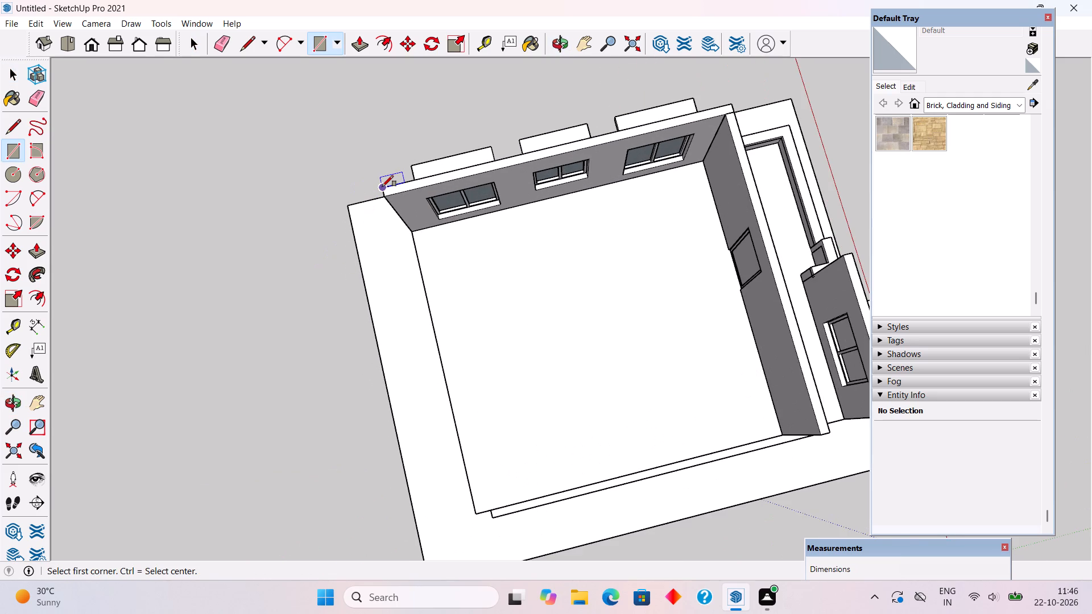
click(383, 187)
scroll(383, 187, down, 3)
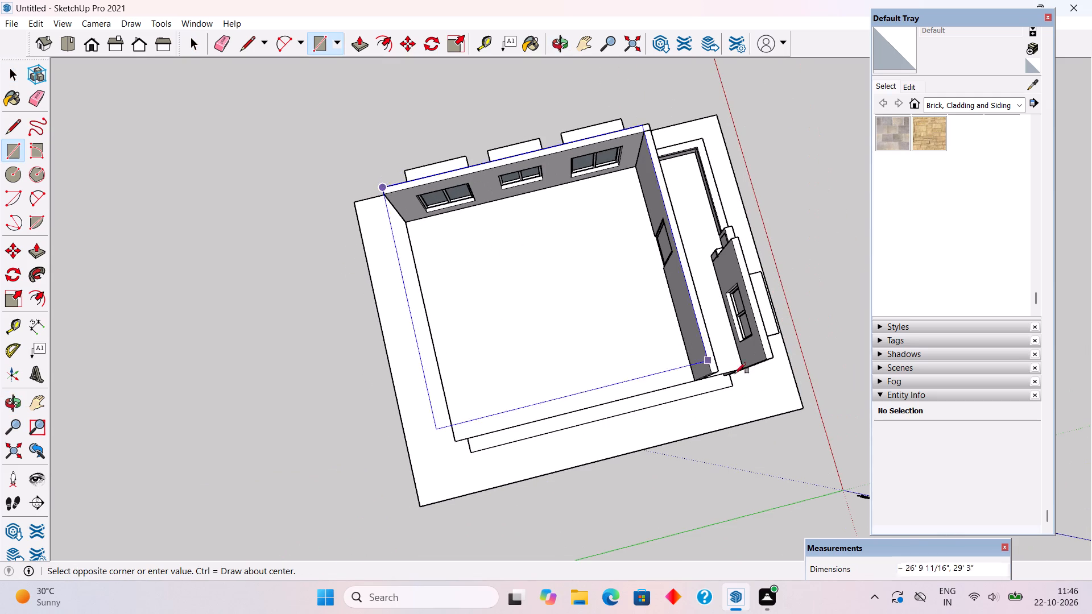
scroll(702, 389, up, 4)
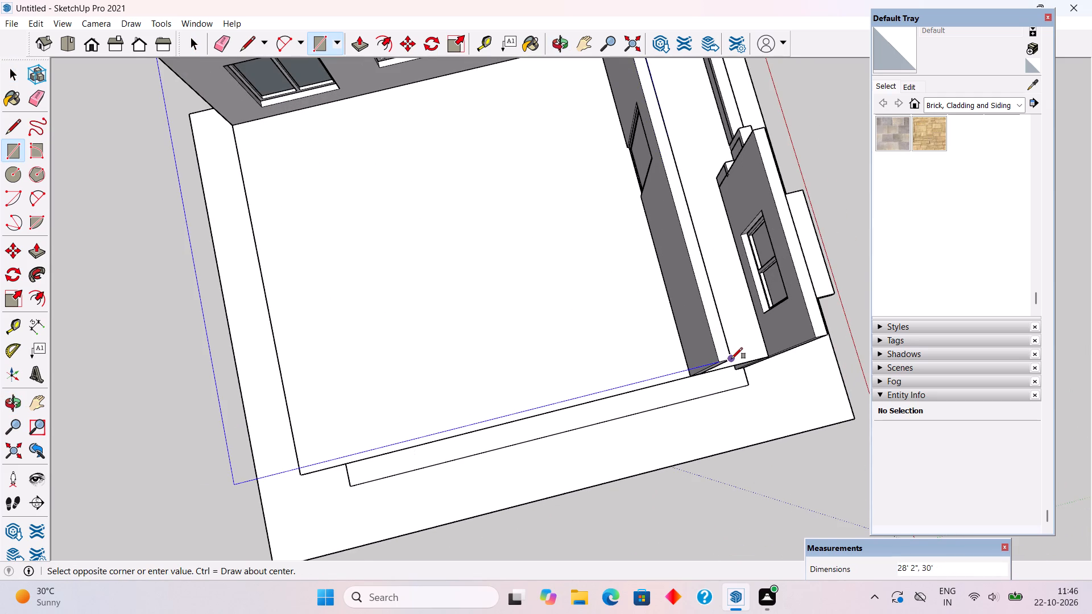
click(731, 359)
Extrude the roof rectangle 6" with Push/Pull and make the whole slab a group.
middle_drag(661, 398, 588, 412)
key(p)
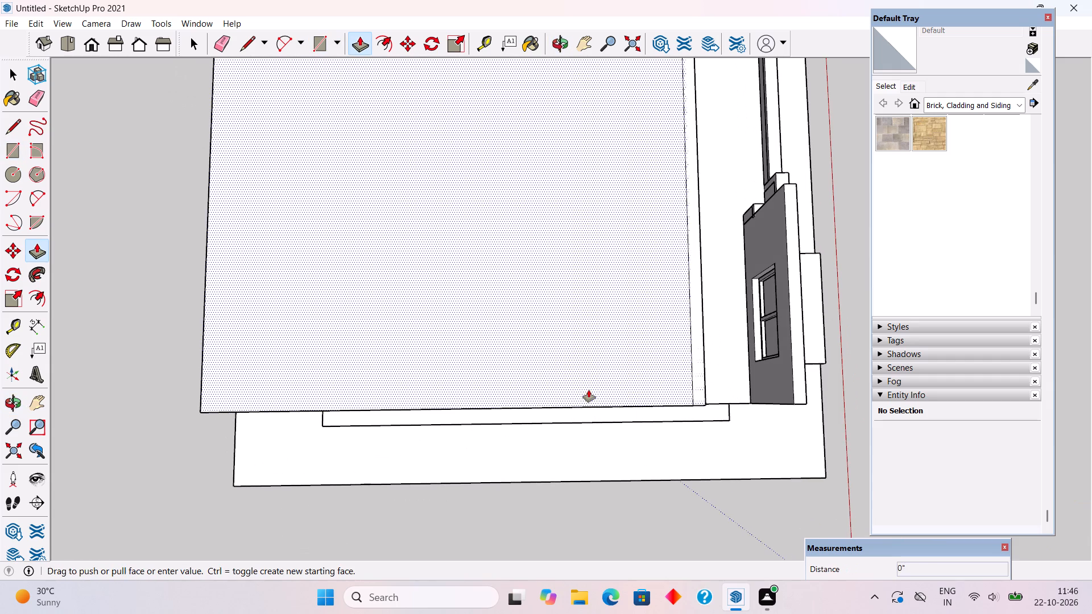
click(589, 390)
key(6)
key(shift+quotedbl)
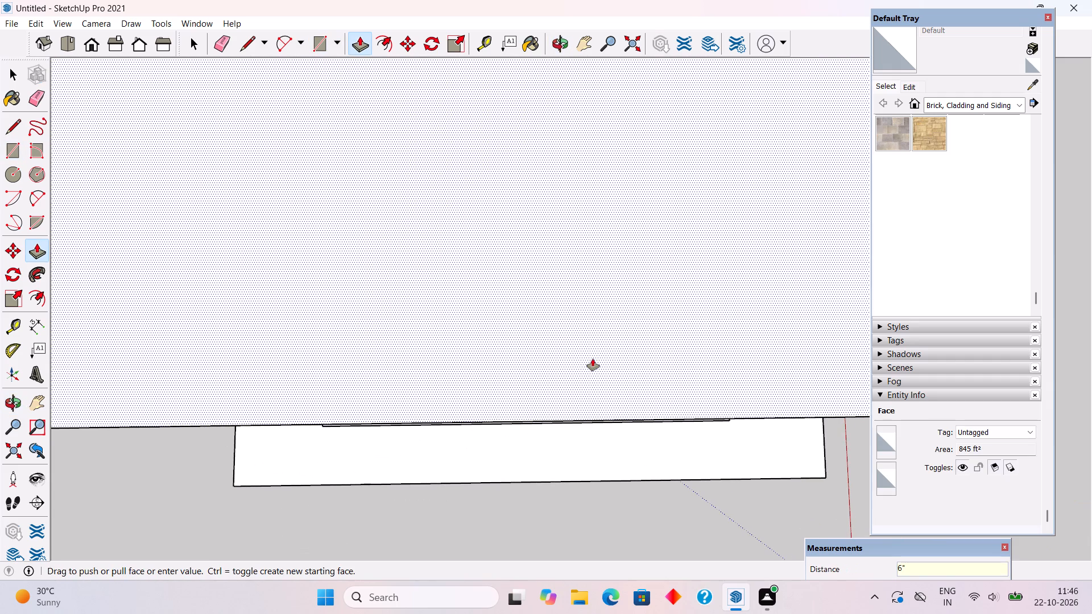
key(Return)
key(space)
triple_click(593, 359)
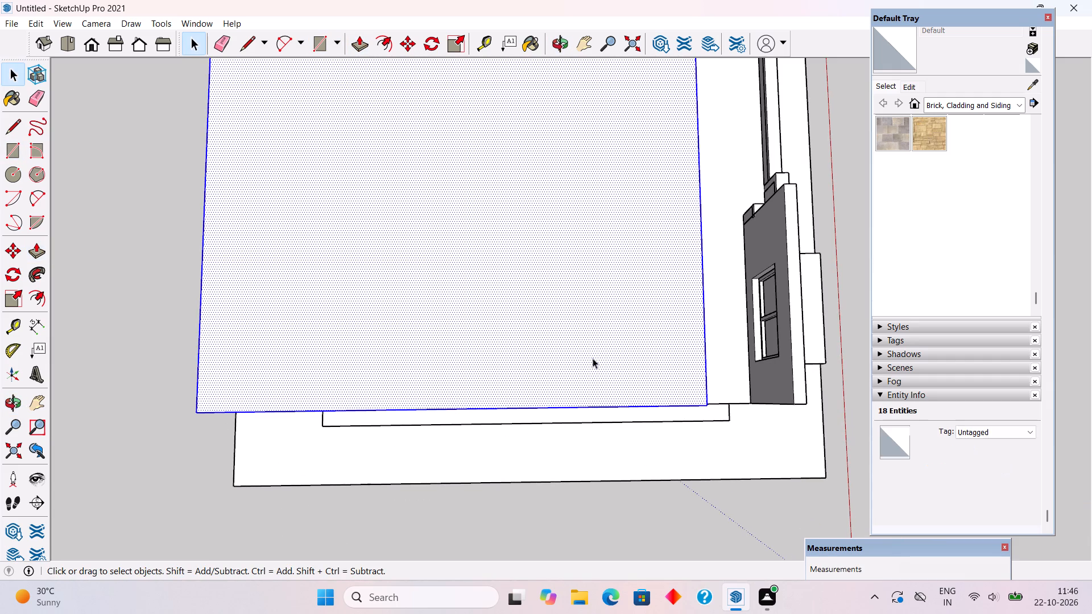
right_click(593, 358)
click(628, 474)
Extend the roof slab's front edge face 5' 3" to the front window wall inside its group, and close the group.
middle_drag(689, 416, 595, 352)
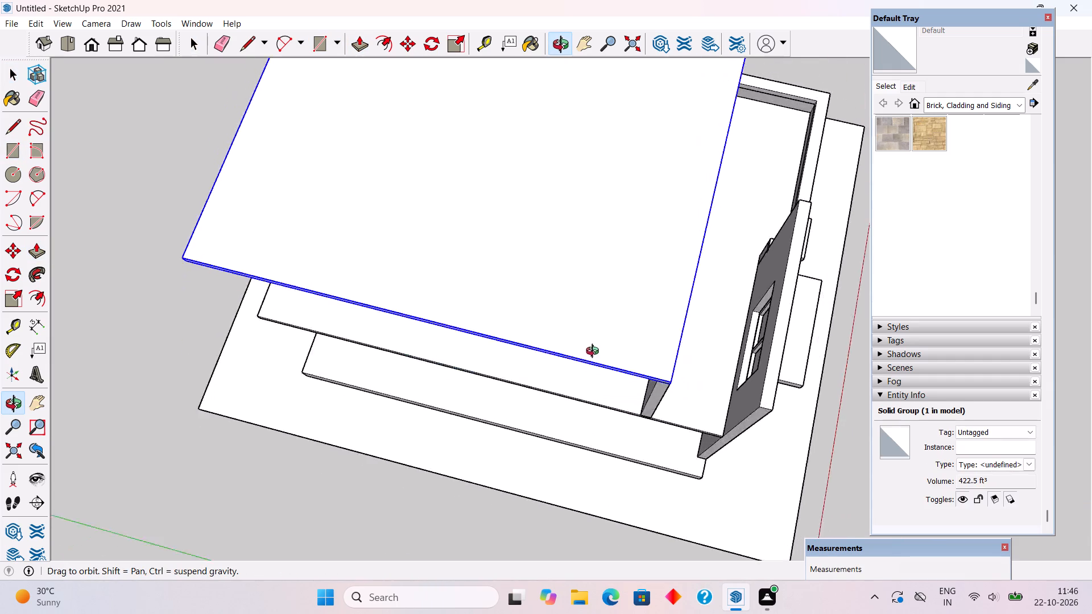
middle_drag(595, 352, 335, 234)
scroll(561, 250, up, 2)
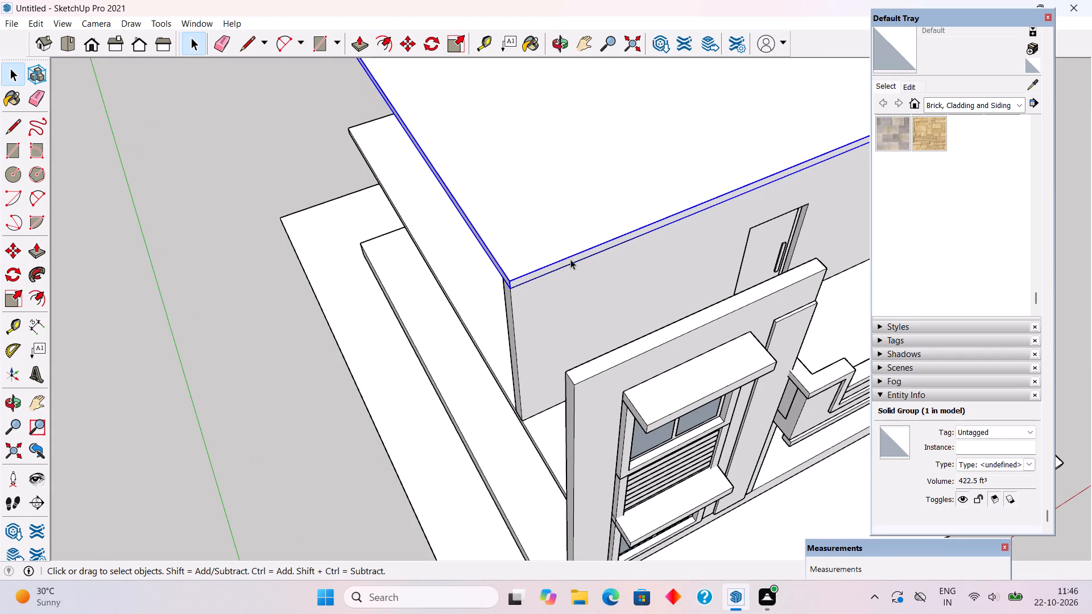
triple_click(570, 258)
key(p)
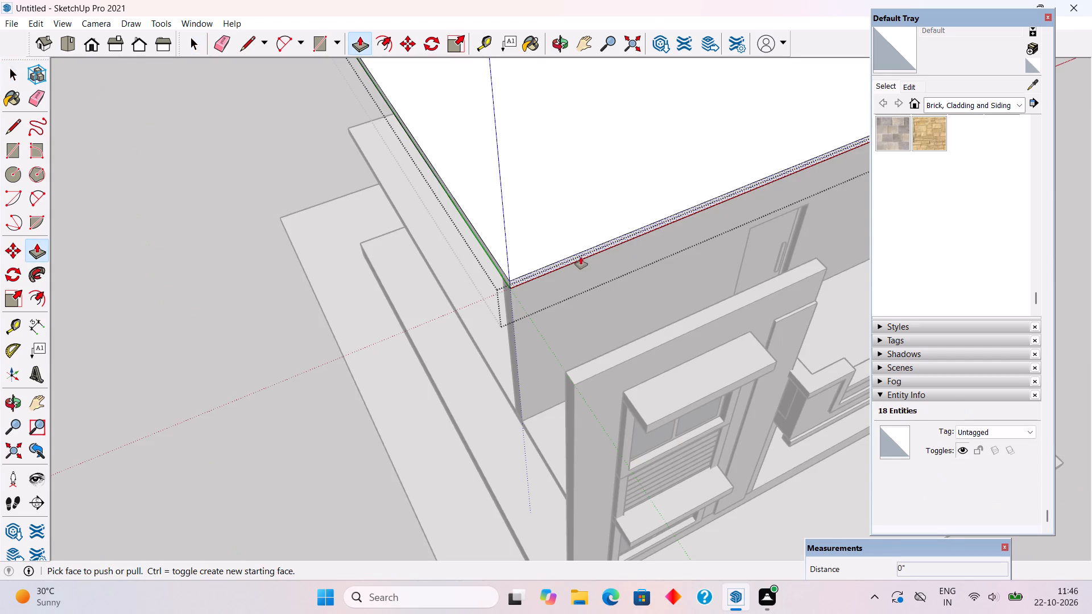
click(581, 257)
click(565, 384)
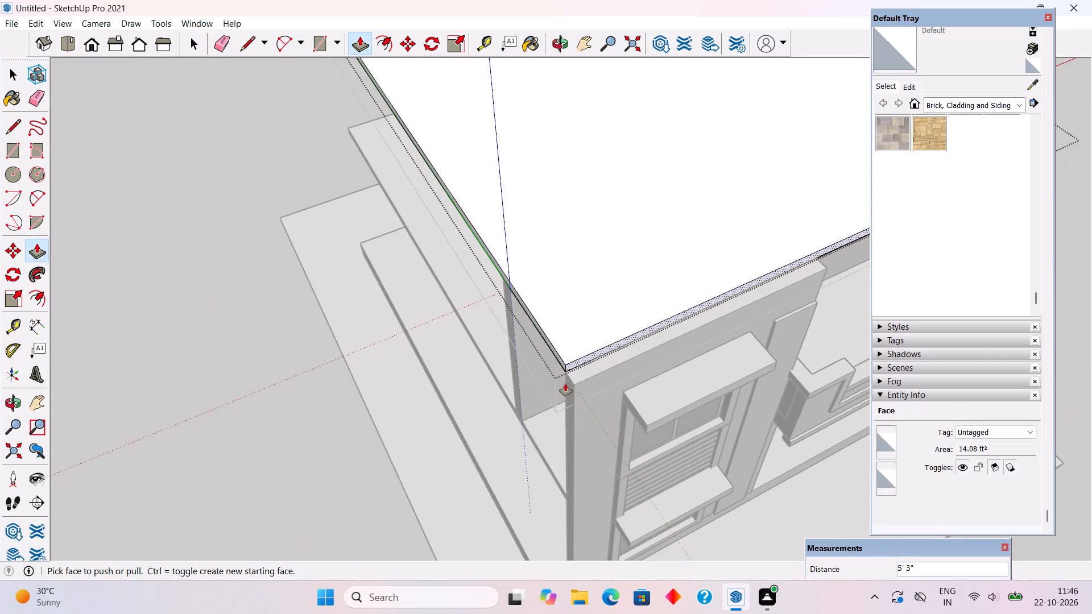
key(space)
click(333, 458)
Pull the roof slab's edge face above the three-window side wall outward by 2", and close the slab group.
scroll(333, 458, down, 5)
middle_drag(663, 381, 614, 311)
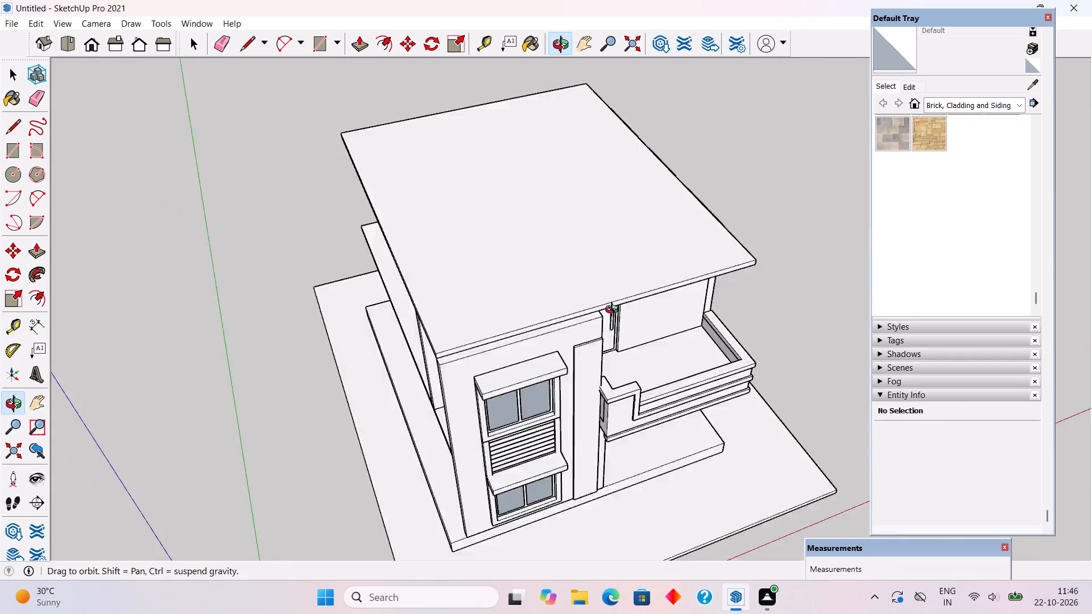
middle_drag(614, 311, 496, 198)
scroll(642, 388, up, 2)
middle_drag(721, 388, 499, 413)
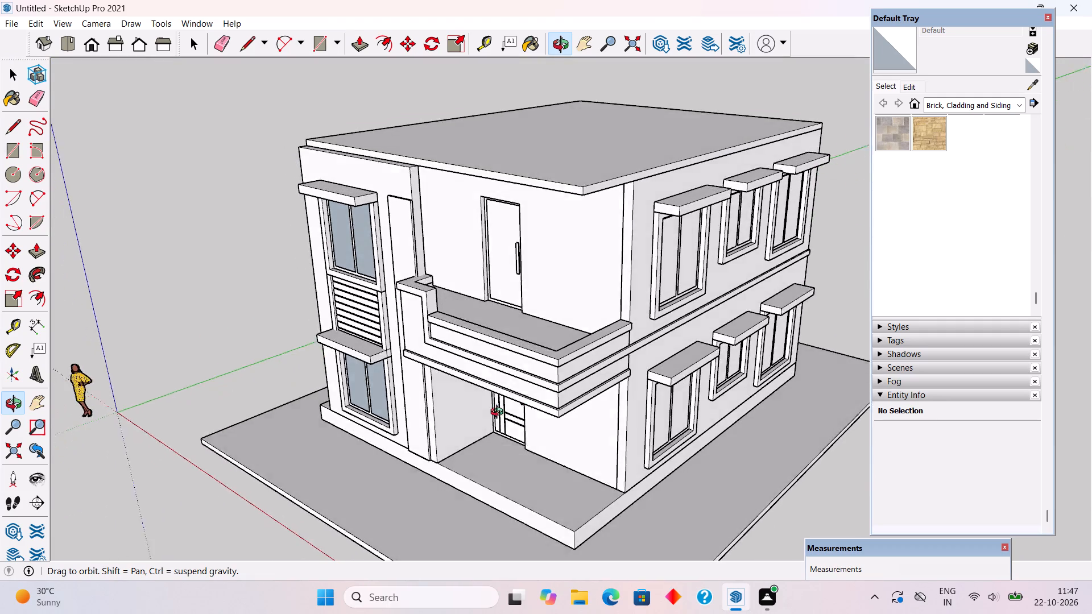
middle_drag(499, 413, 423, 406)
scroll(553, 196, up, 4)
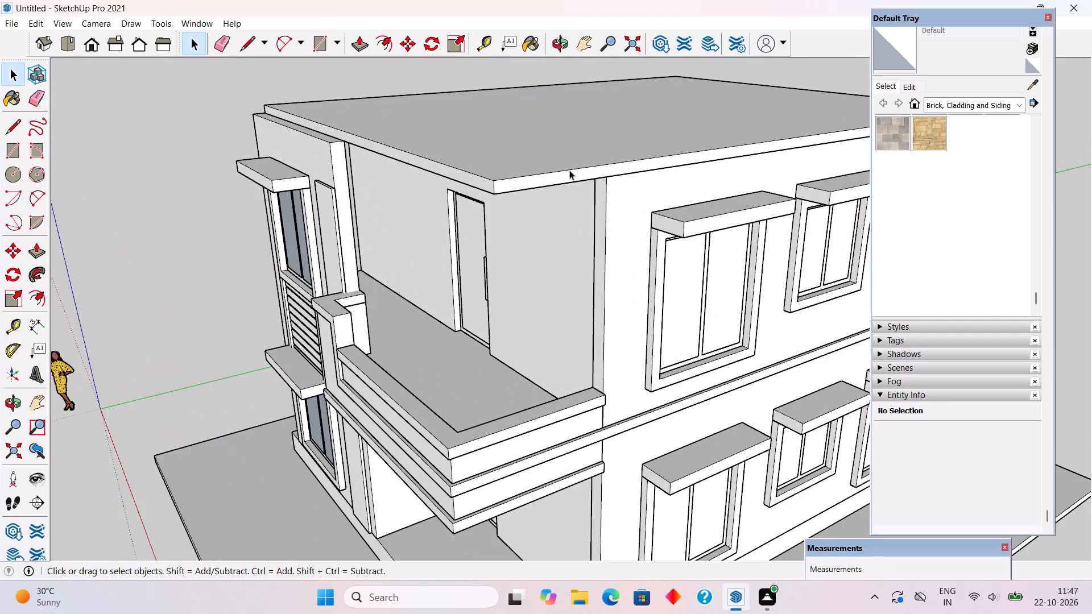
triple_click(569, 170)
key(p)
click(573, 169)
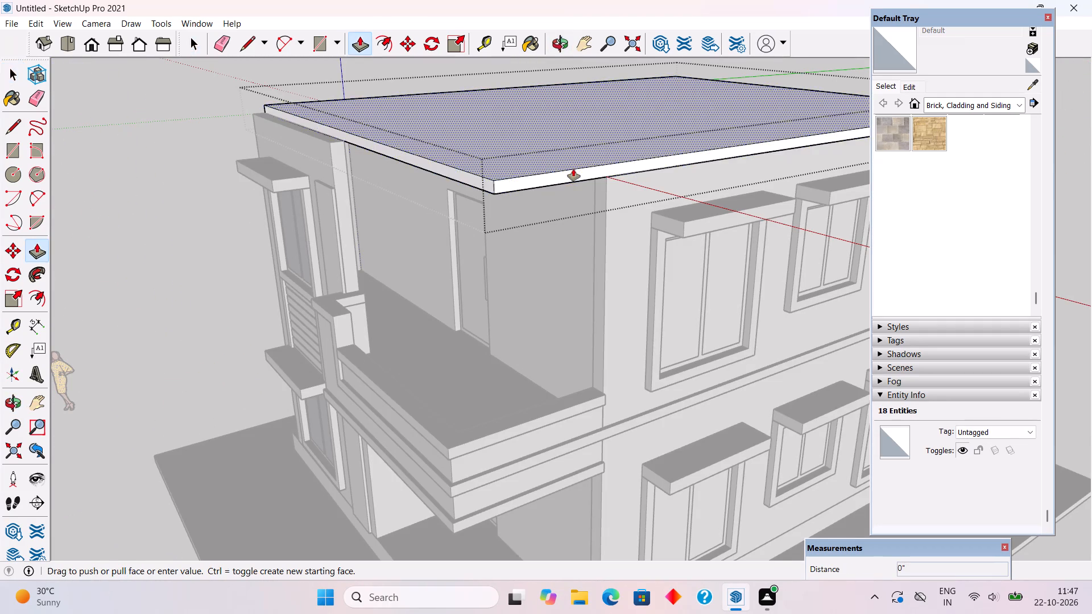
key(space)
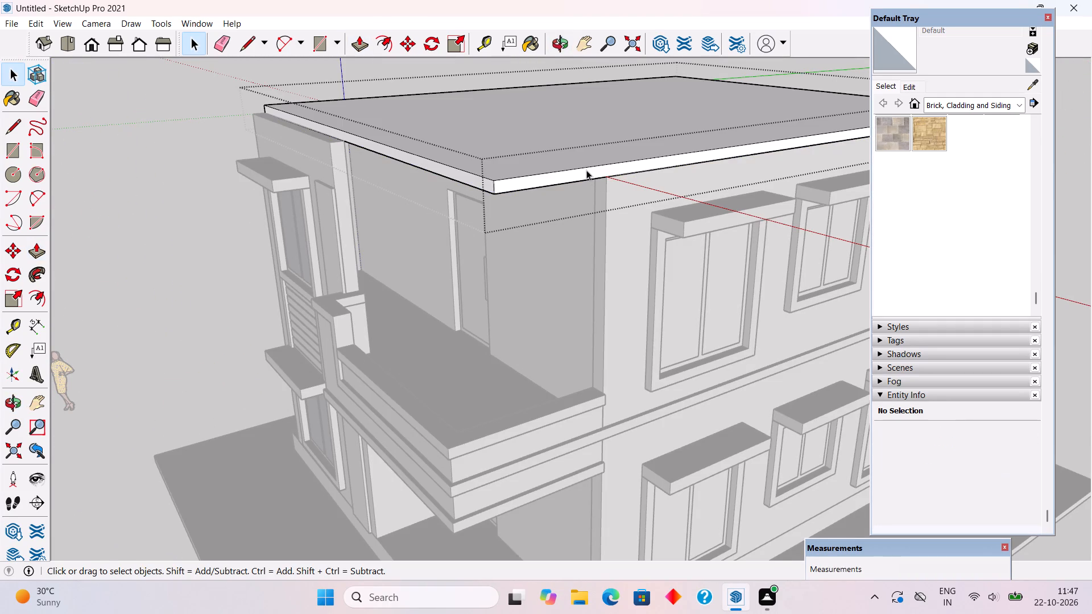
click(586, 171)
key(p)
click(586, 171)
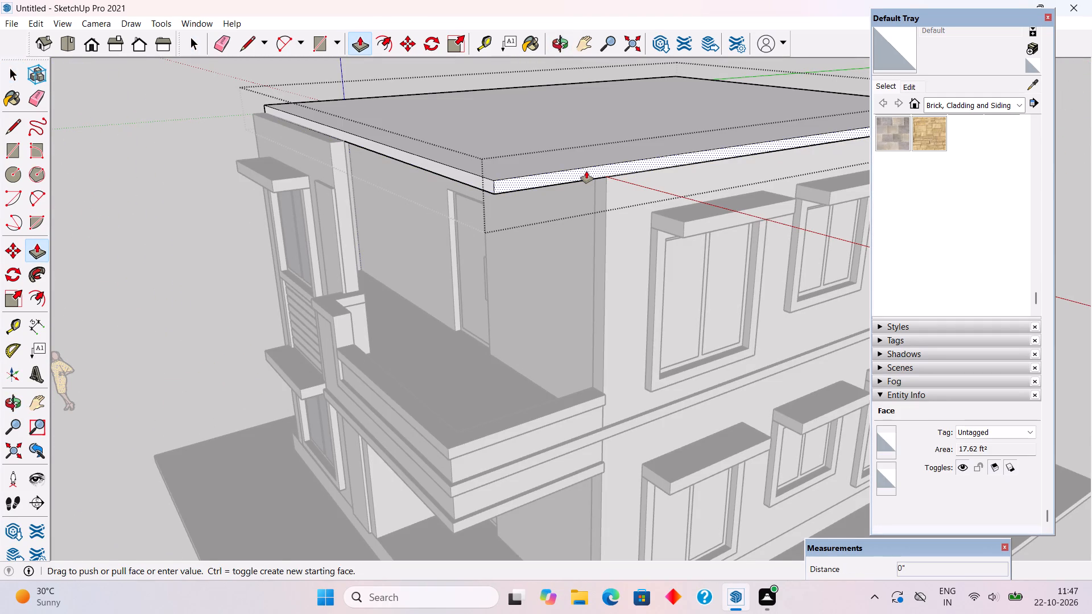
text(2")
key(Return)
key(space)
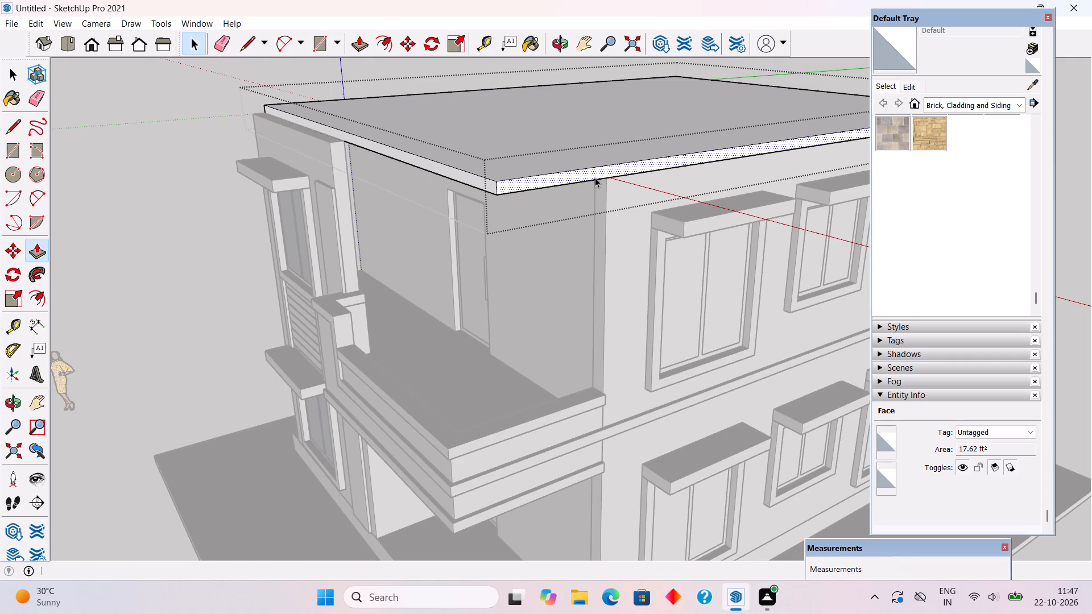
scroll(522, 276, down, 4)
click(225, 231)
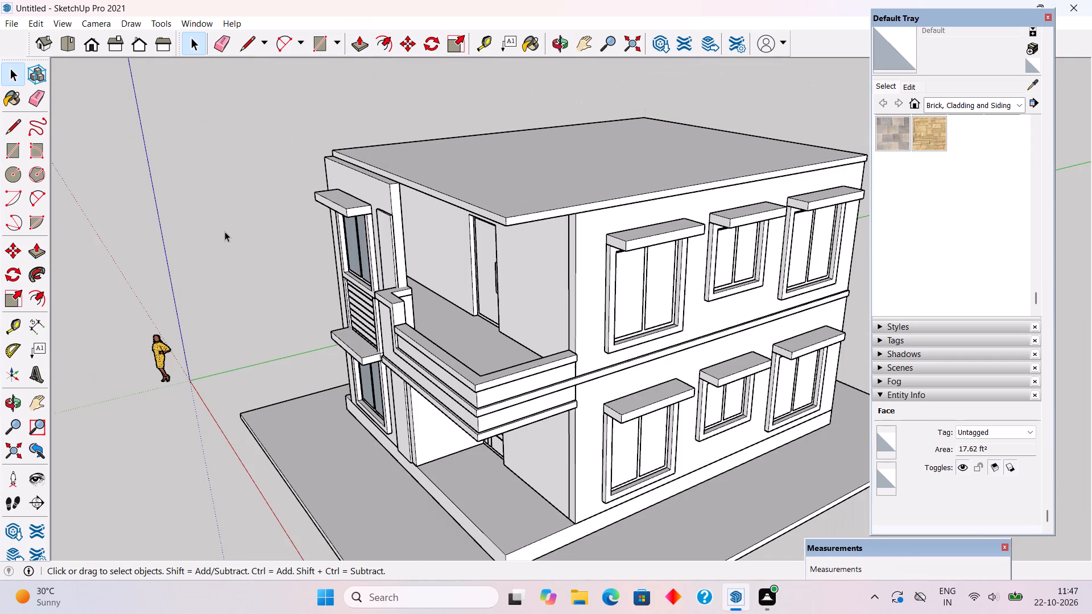
Place a horizontal guide 1' 3" below the top edge of the upper-floor wall containing the balcony door.
scroll(202, 305, down, 3)
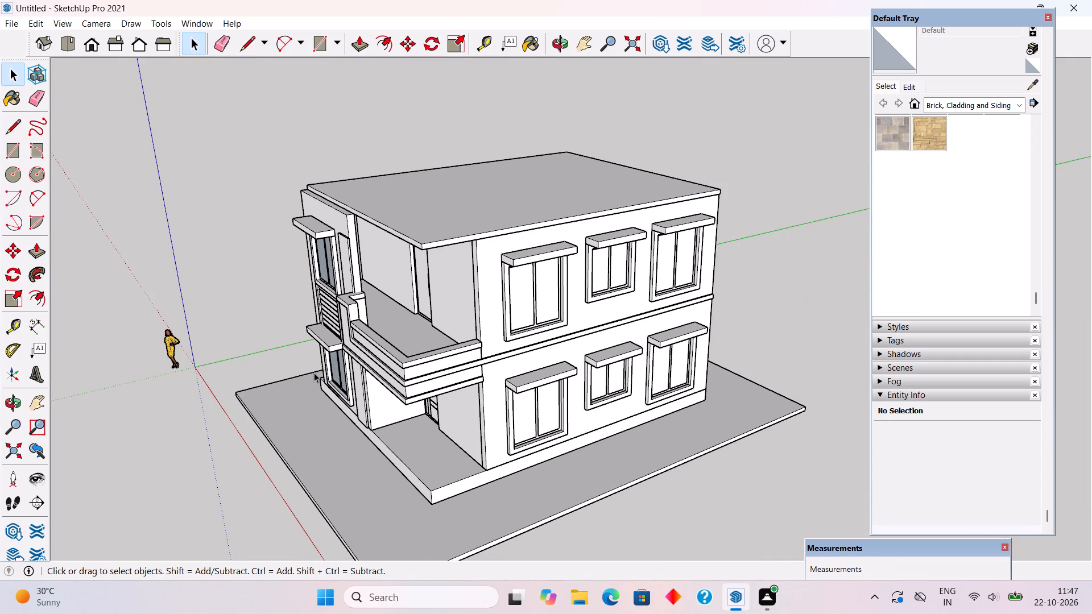
middle_drag(362, 376, 453, 368)
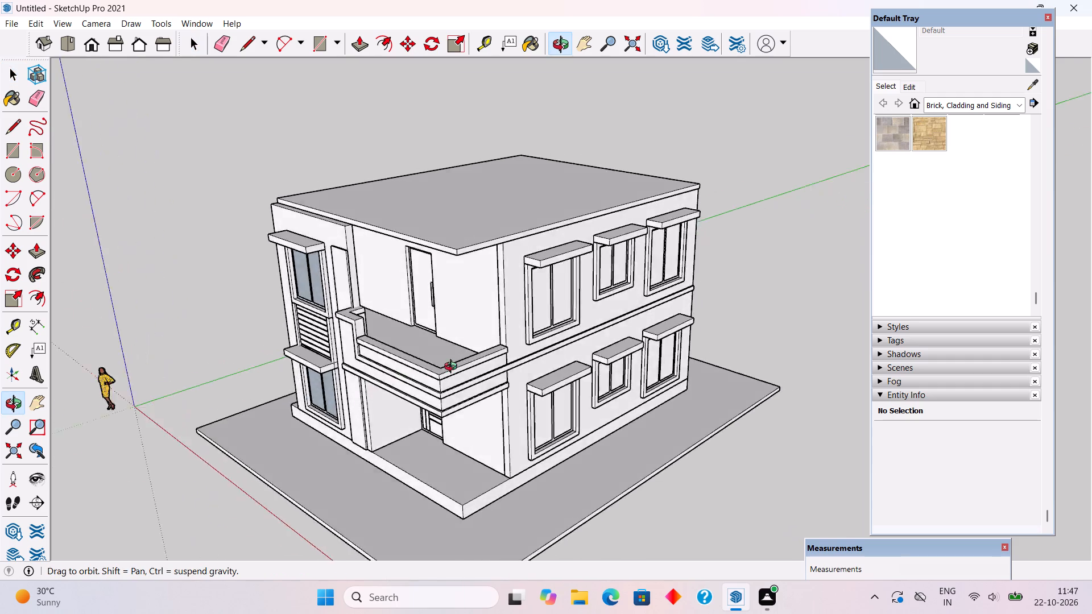
middle_drag(453, 368, 640, 361)
middle_drag(457, 376, 493, 316)
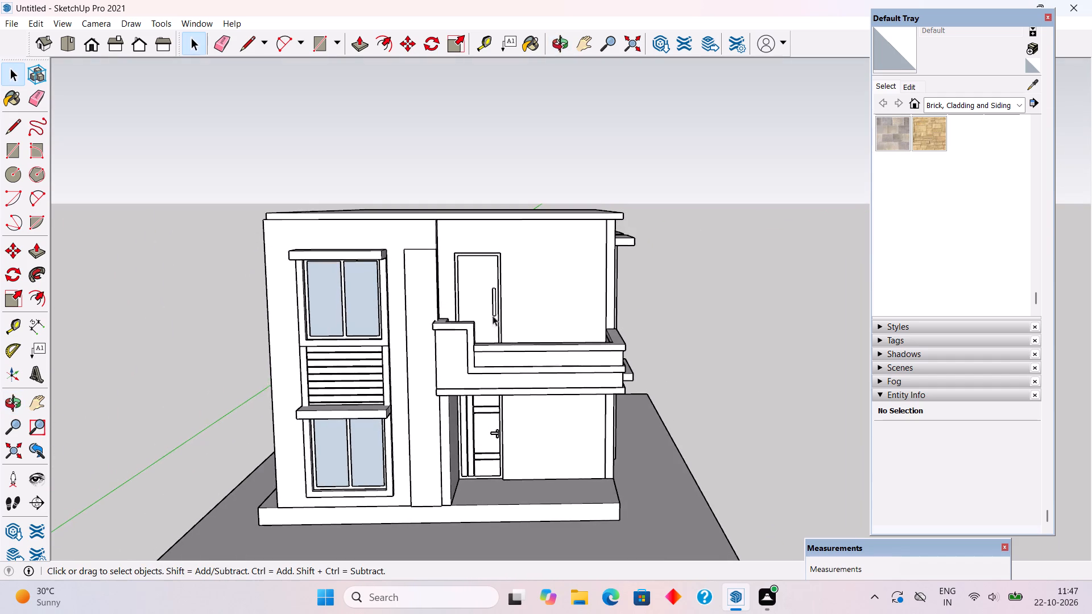
scroll(508, 244, up, 4)
middle_drag(532, 214, 528, 197)
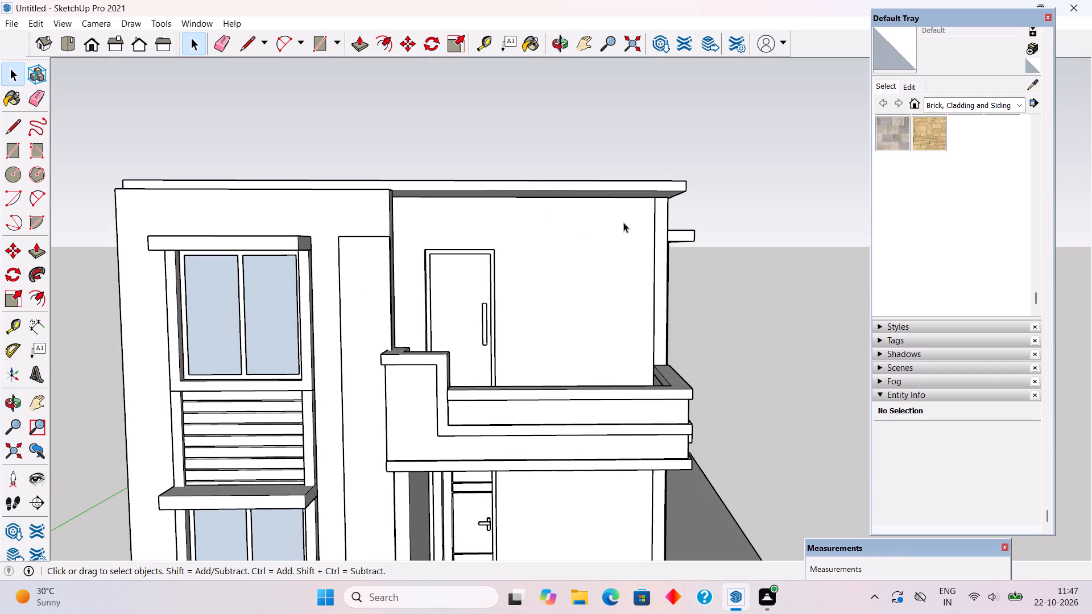
middle_drag(630, 220, 626, 206)
scroll(622, 199, up, 6)
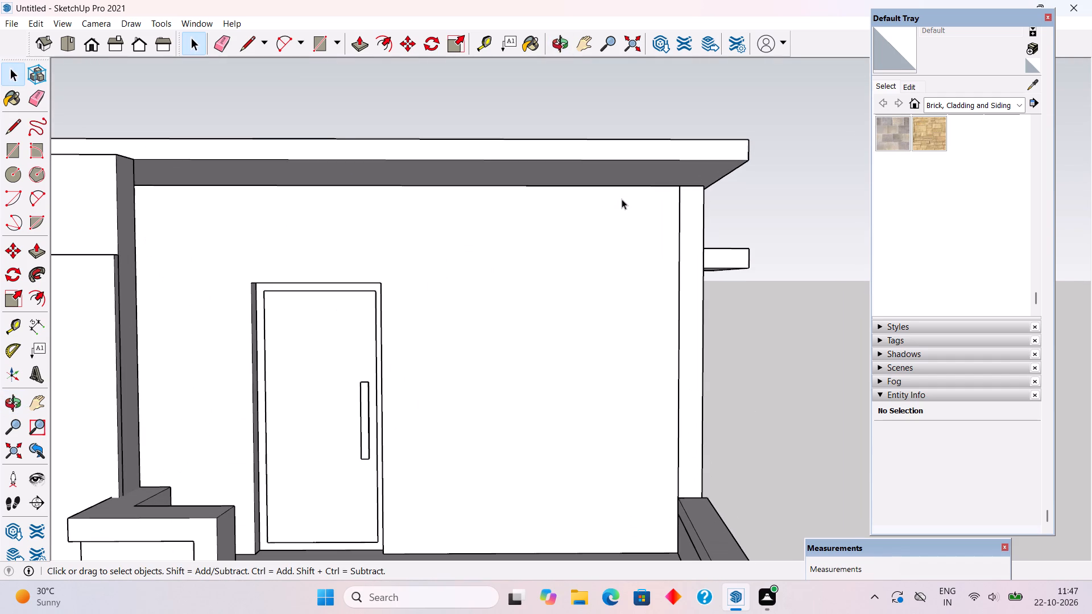
key(t)
click(580, 187)
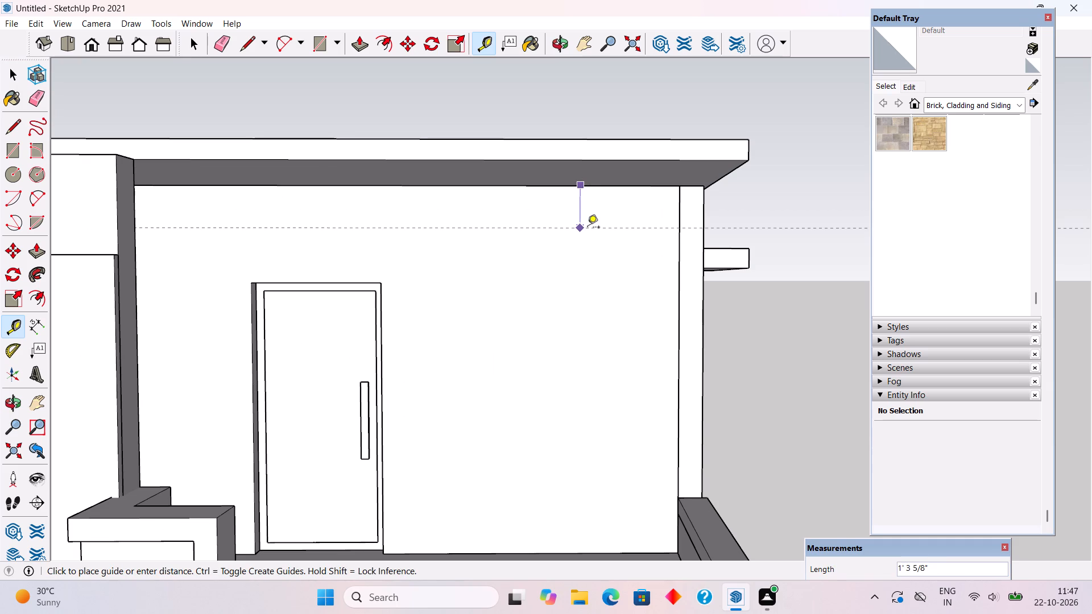
text(1.3)
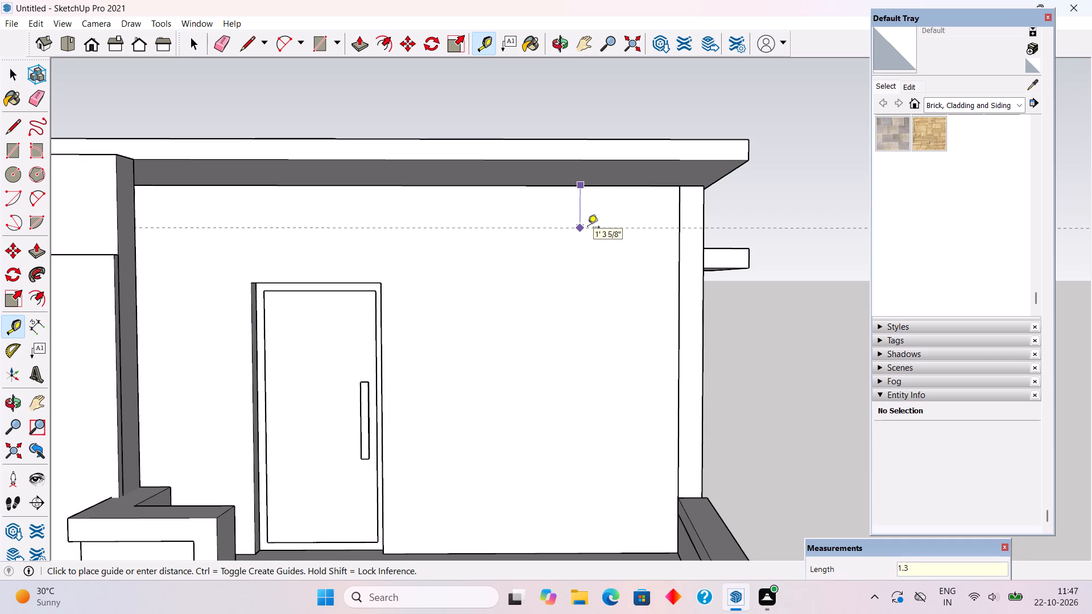
key(BackSpace)
key(BackSpace)
text('3")
key(Return)
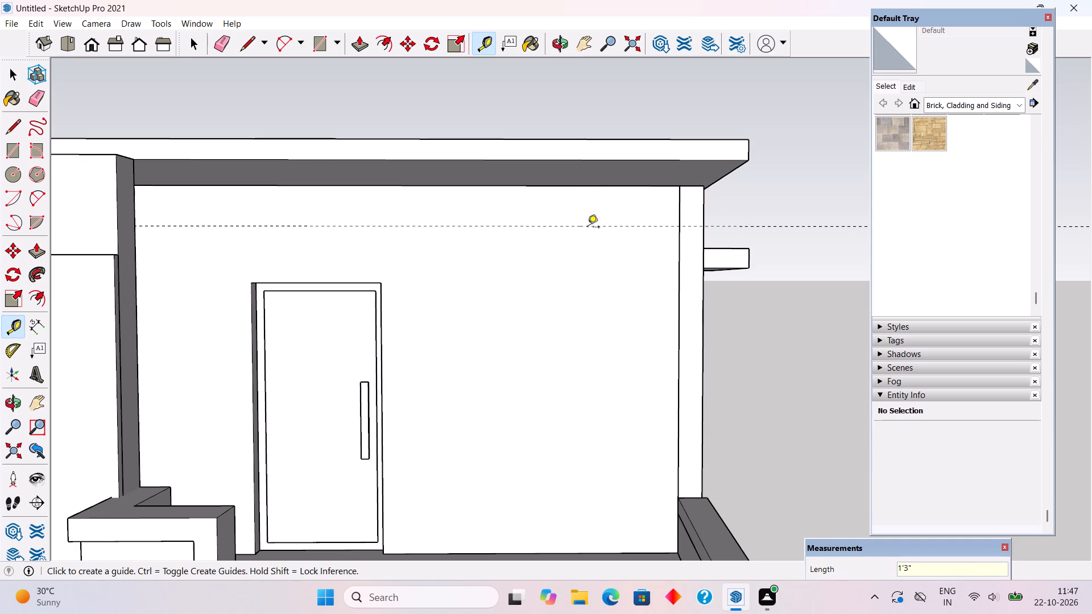
middle_drag(342, 293, 377, 316)
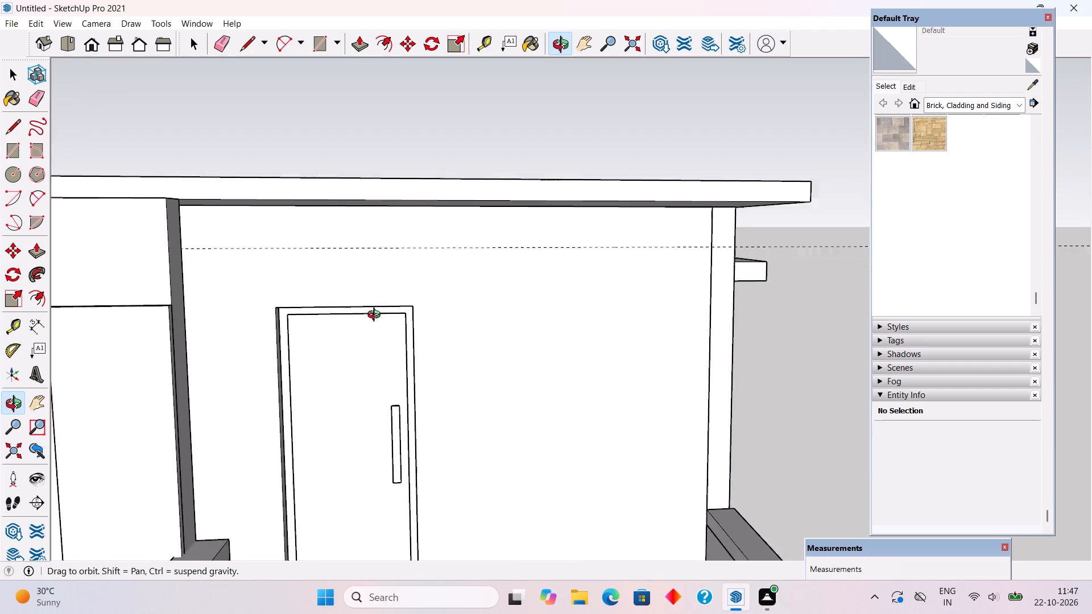
Place a vertical guide along the porch's inner corner edge beside the ground-floor door, running up across the balcony-door wall.
middle_drag(377, 316, 373, 320)
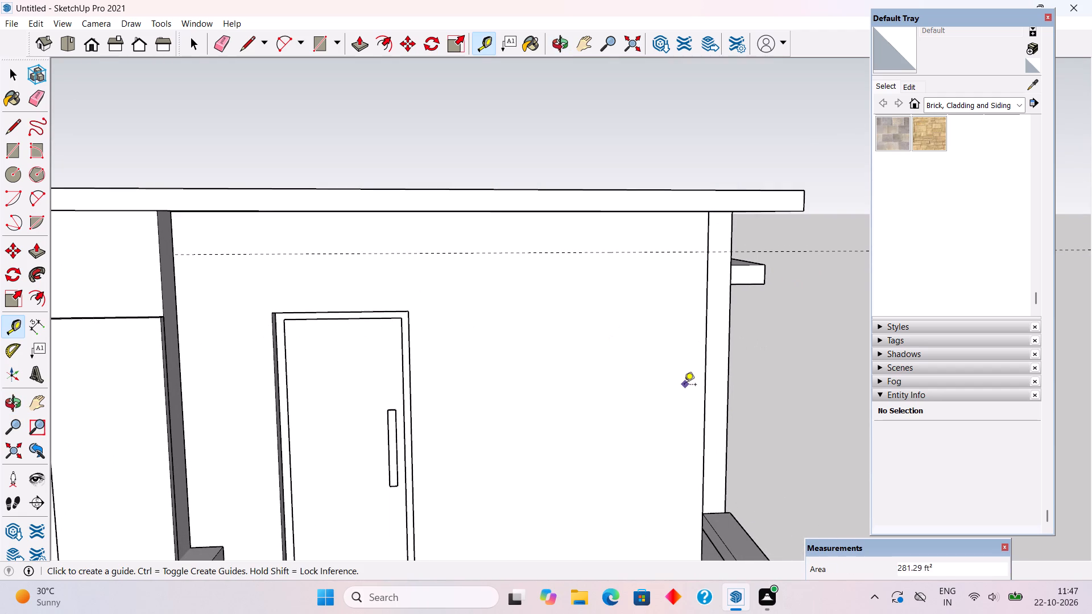
scroll(684, 385, down, 10)
middle_drag(603, 427, 574, 338)
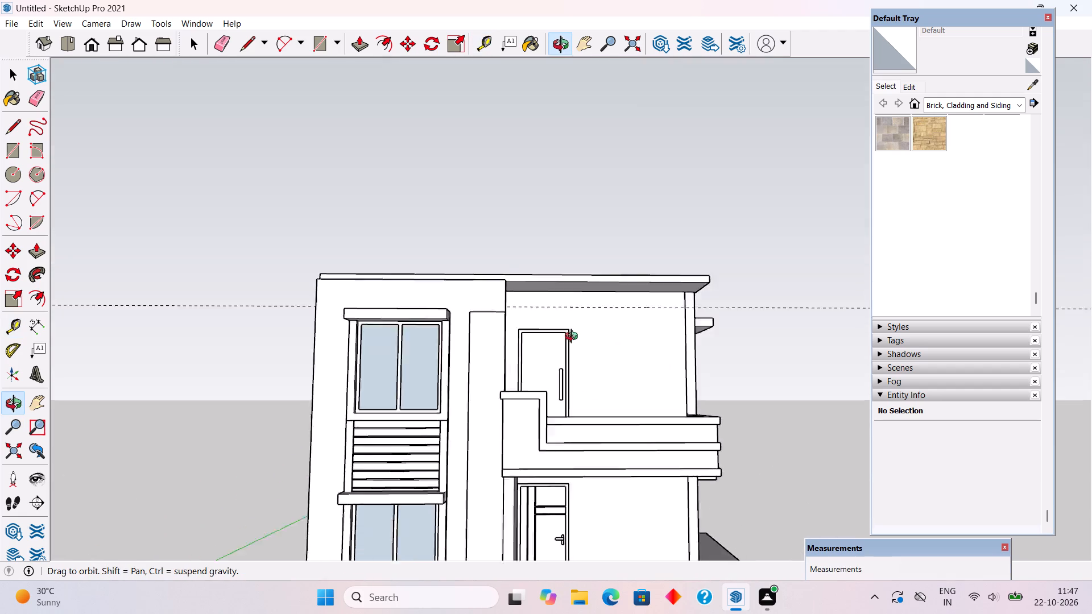
middle_drag(574, 338, 518, 229)
scroll(613, 482, up, 3)
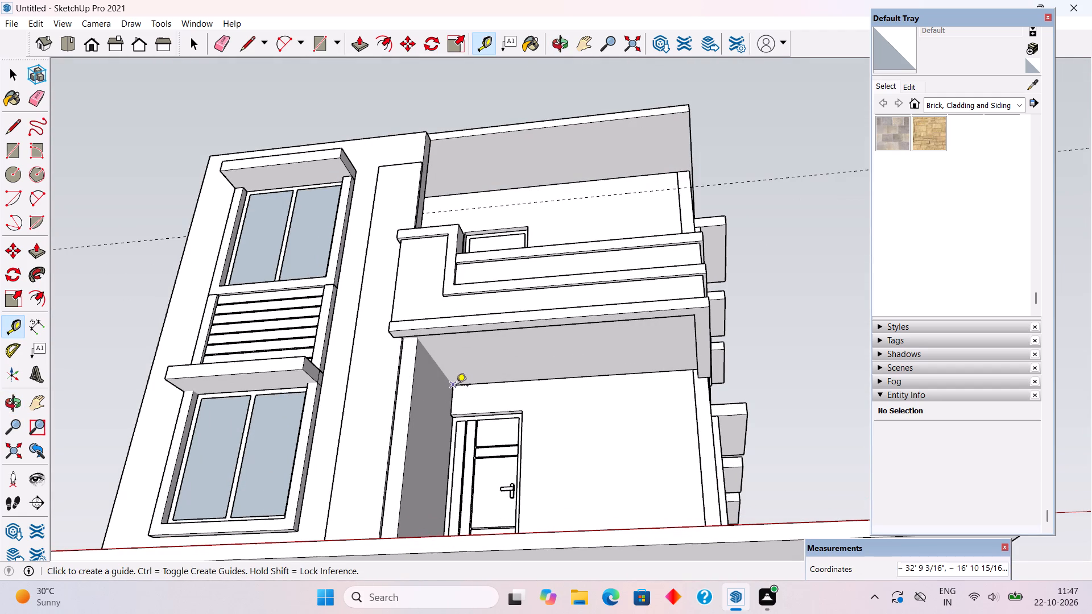
double_click(450, 398)
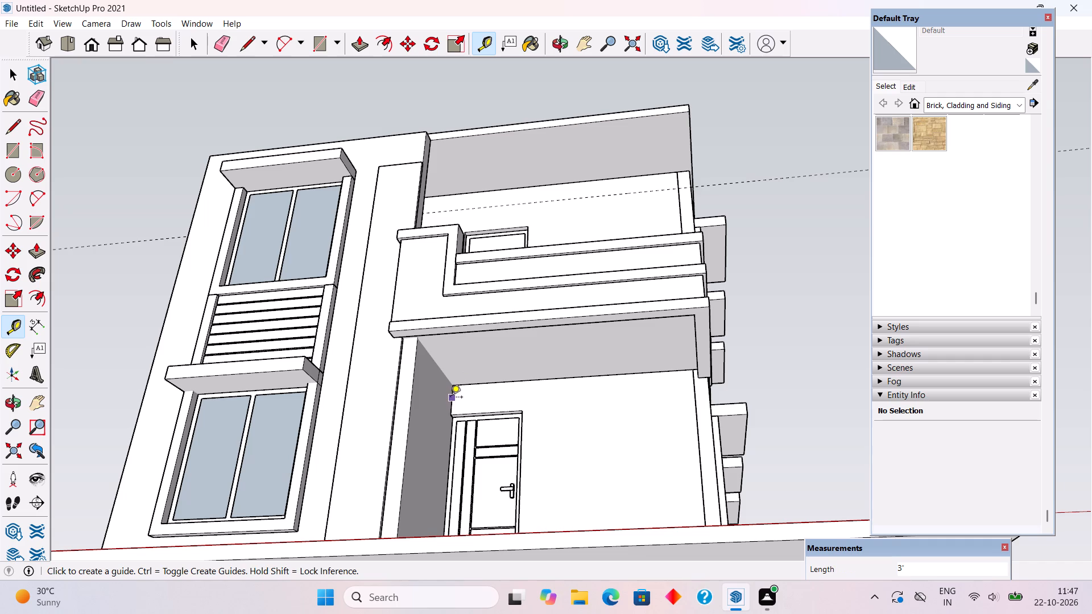
Draw a 13' 3" by 1' 3" rectangle from the guides' crossing to the upper far corner of the balcony-door wall.
middle_drag(458, 331, 488, 578)
scroll(464, 268, up, 5)
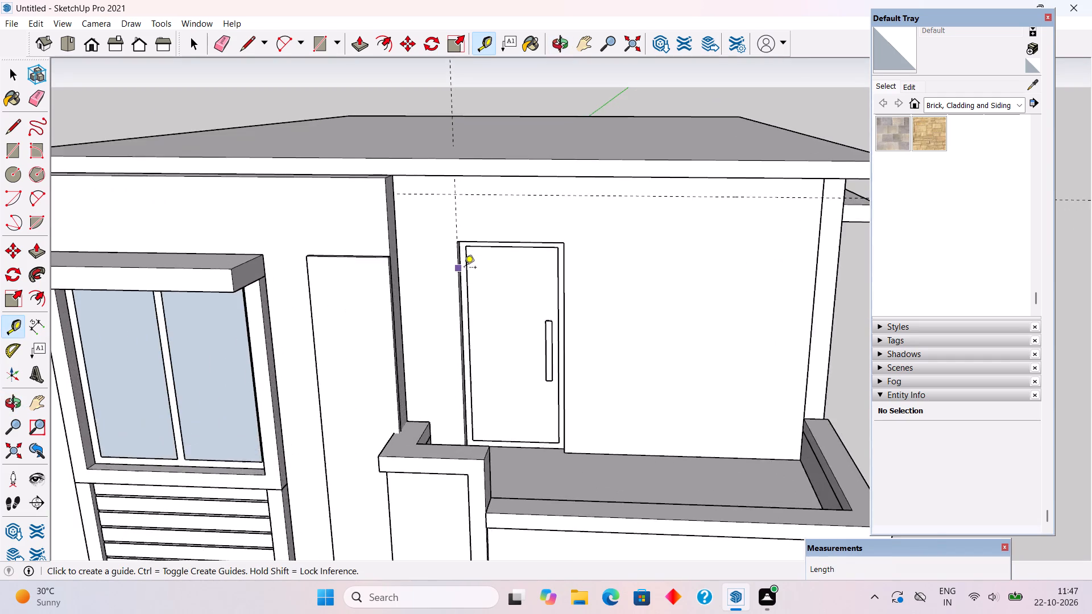
key(r)
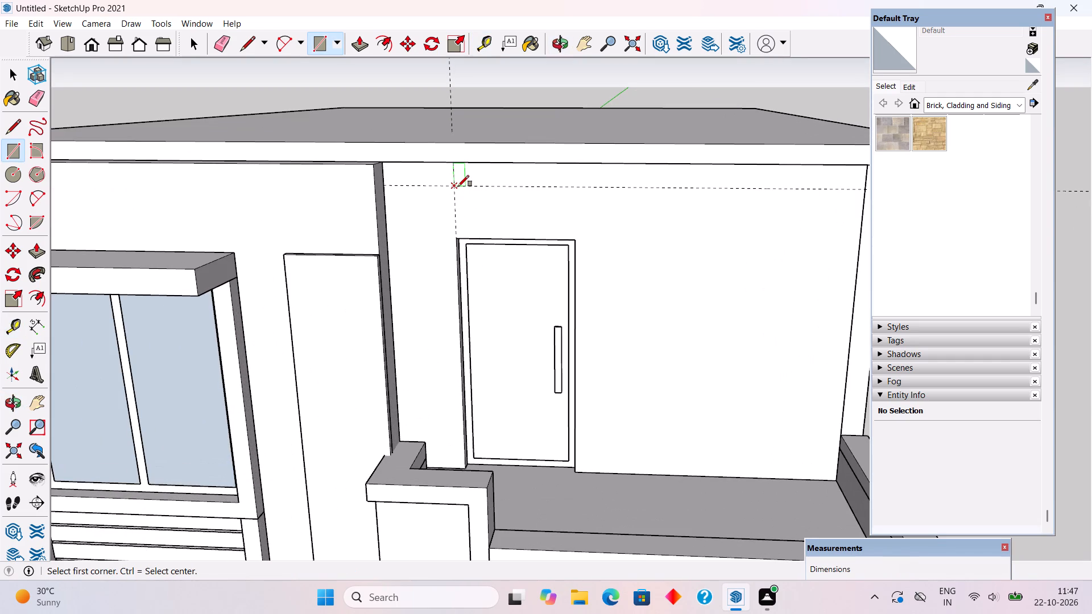
click(458, 186)
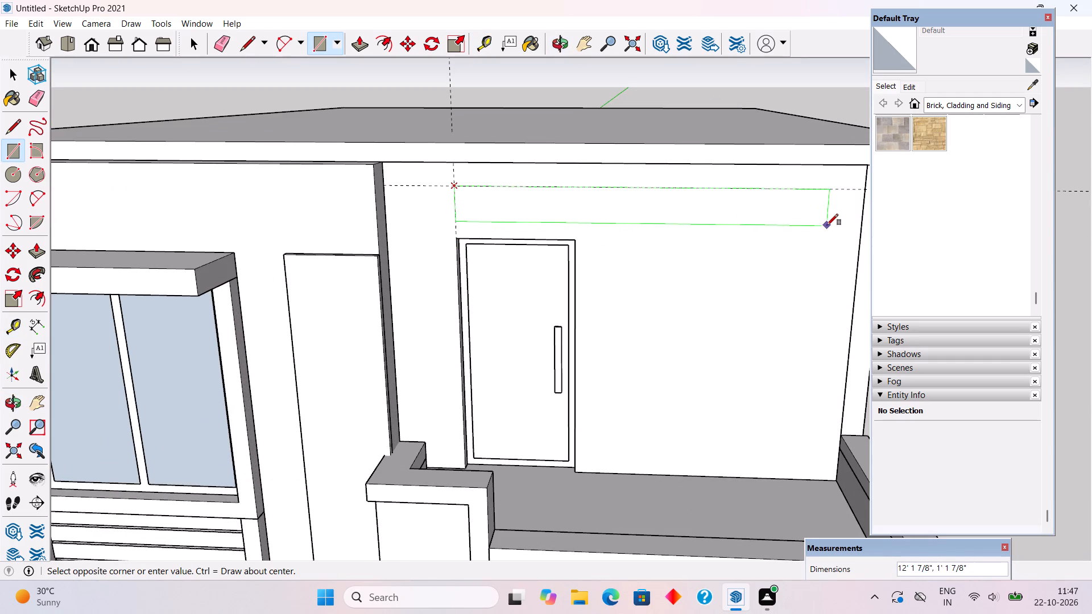
middle_drag(859, 178, 797, 96)
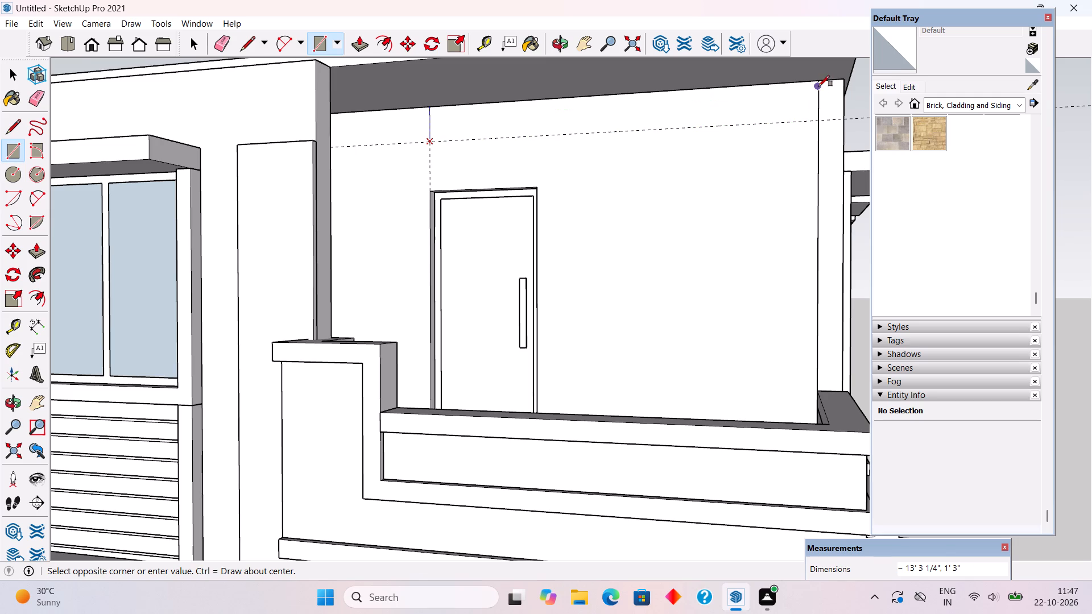
scroll(818, 81, up, 9)
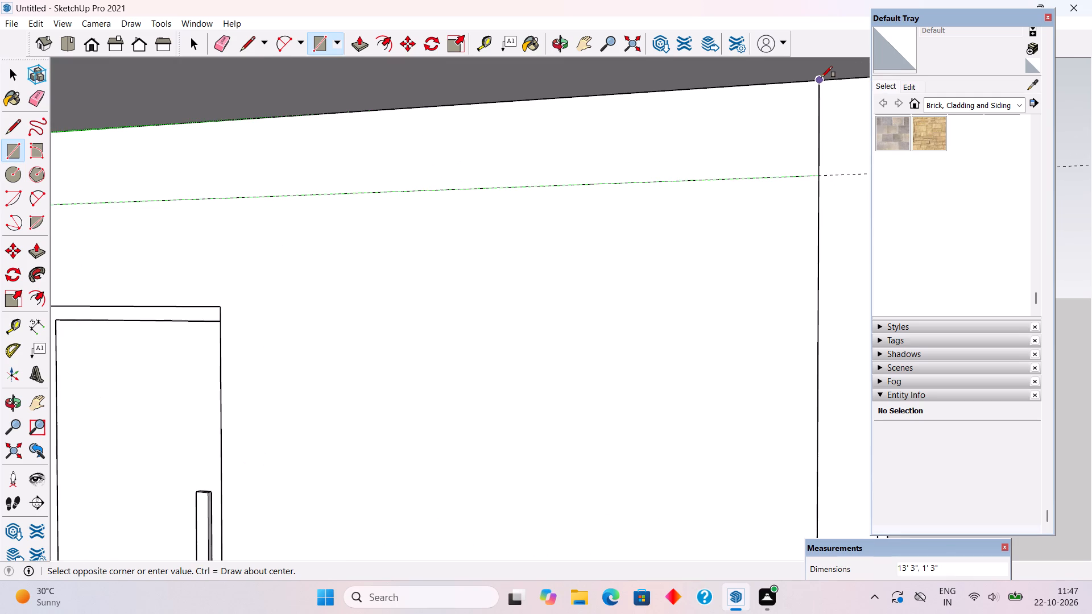
click(821, 77)
Extrude the strip rectangle above the balcony door outward by 7' 8" with Push/Pull to form a beam.
key(p)
click(766, 115)
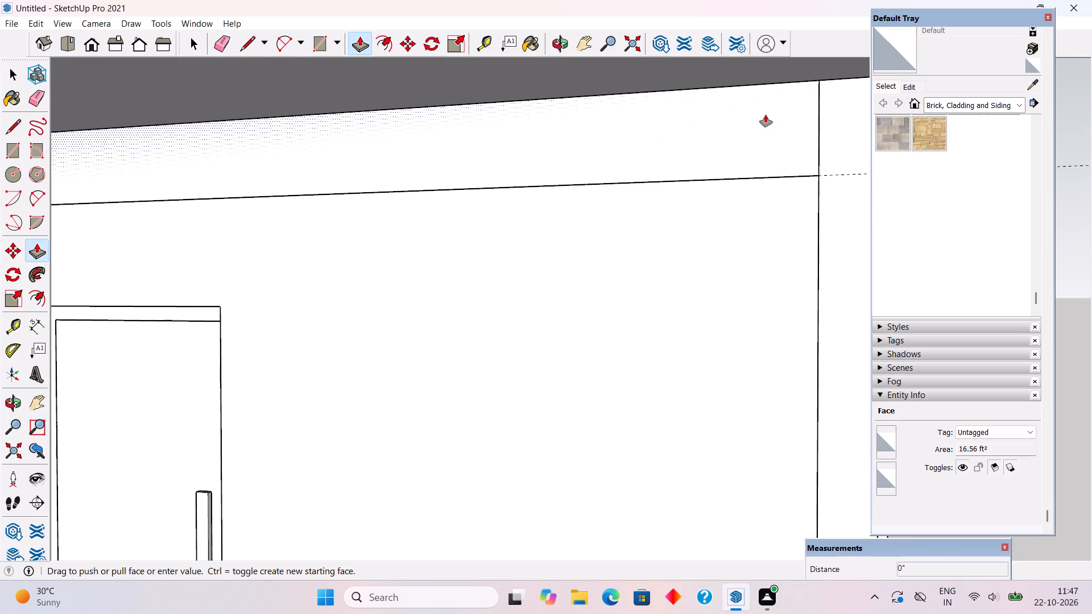
scroll(734, 122, down, 14)
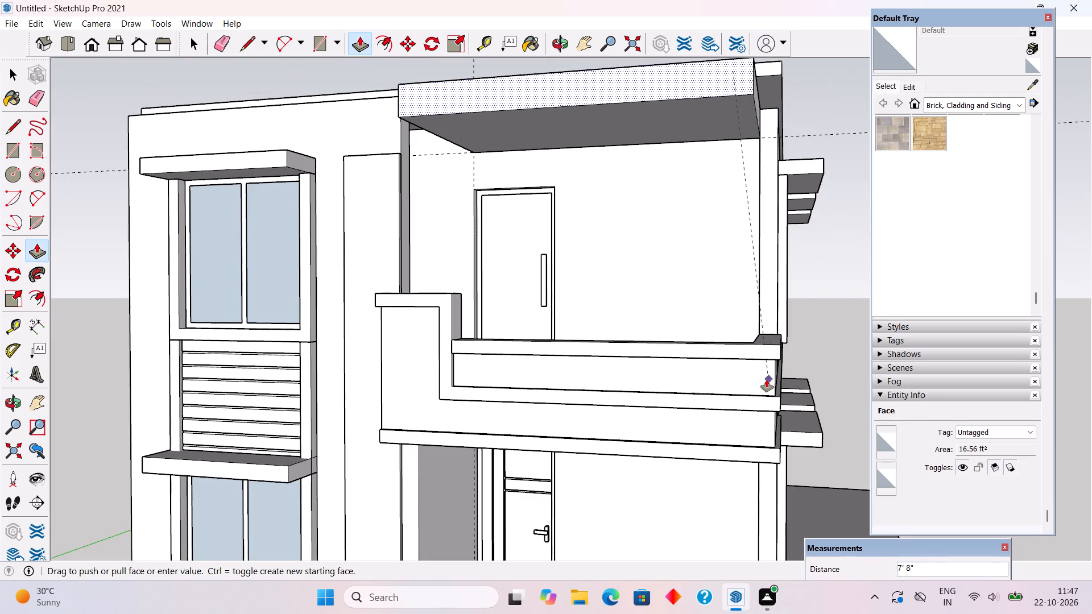
click(767, 380)
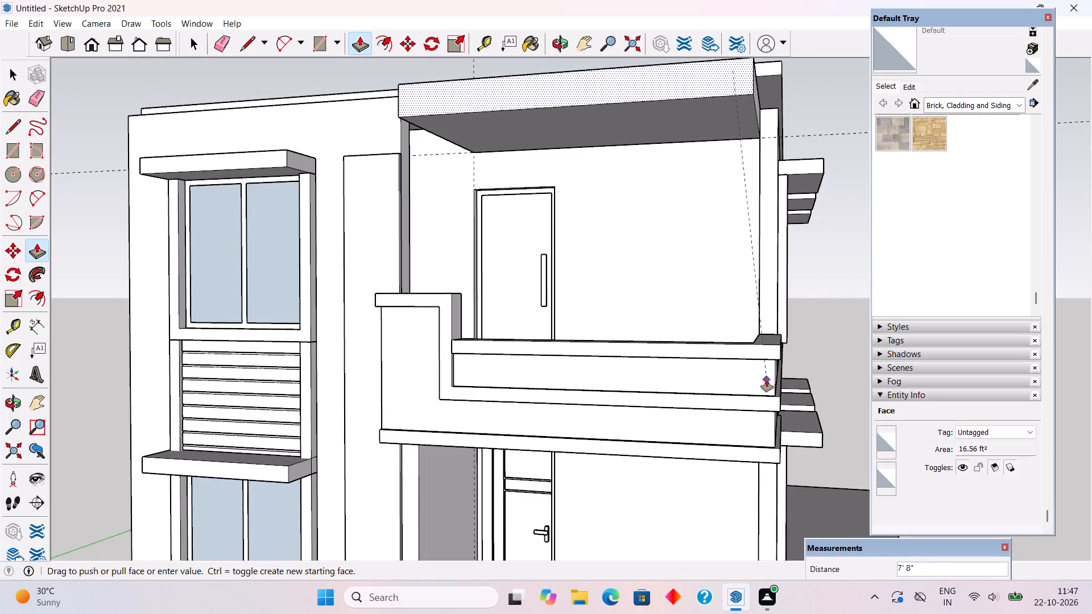
Extend the beam's end face nearest the front window wall by 9" to meet that wall.
middle_drag(223, 269, 436, 343)
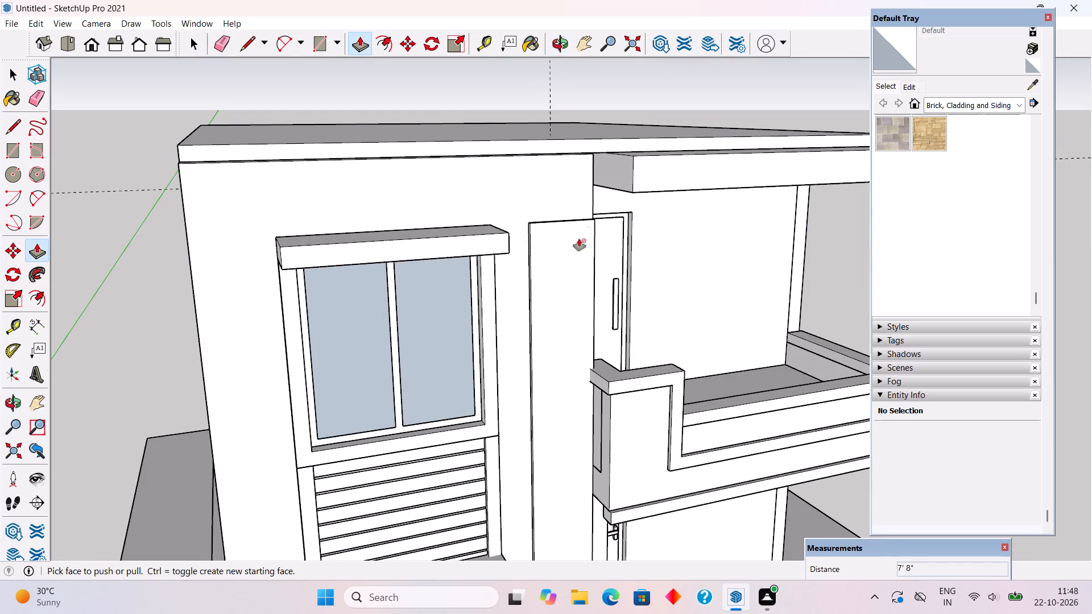
middle_drag(578, 192, 501, 227)
scroll(540, 204, up, 4)
click(540, 204)
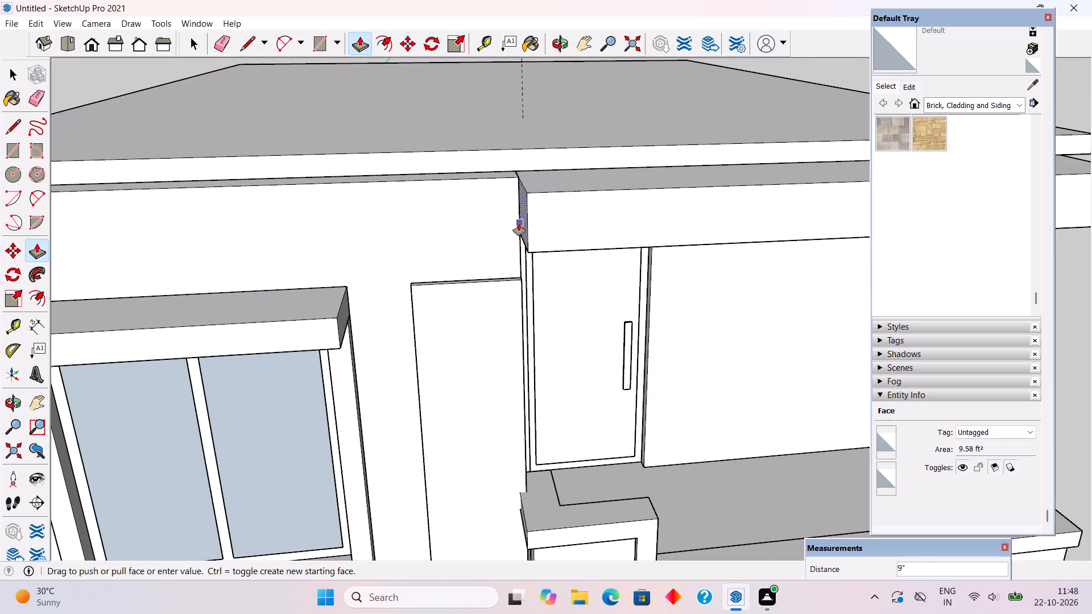
click(516, 234)
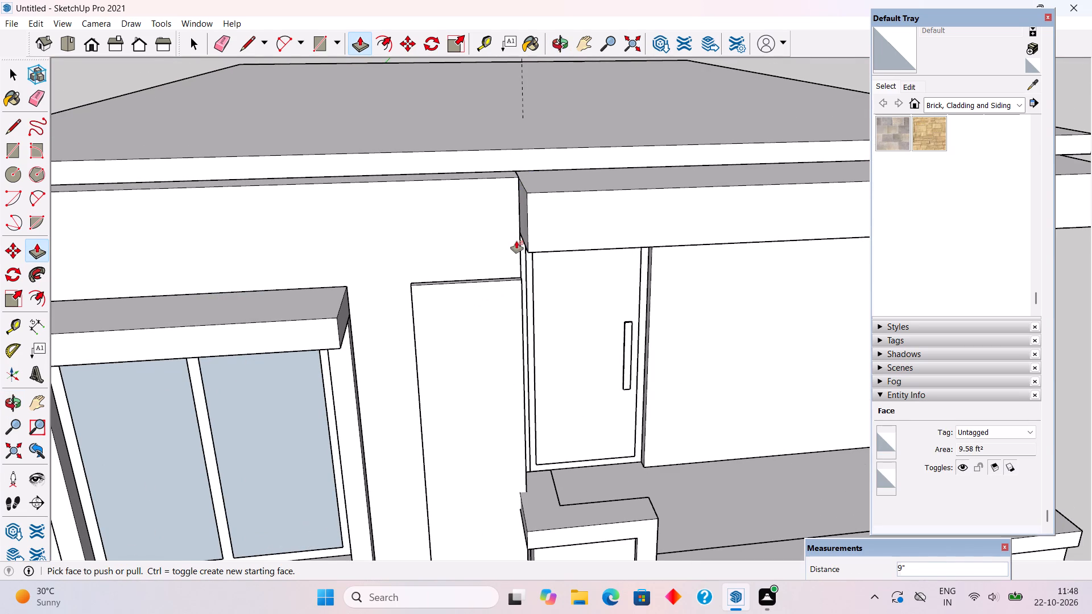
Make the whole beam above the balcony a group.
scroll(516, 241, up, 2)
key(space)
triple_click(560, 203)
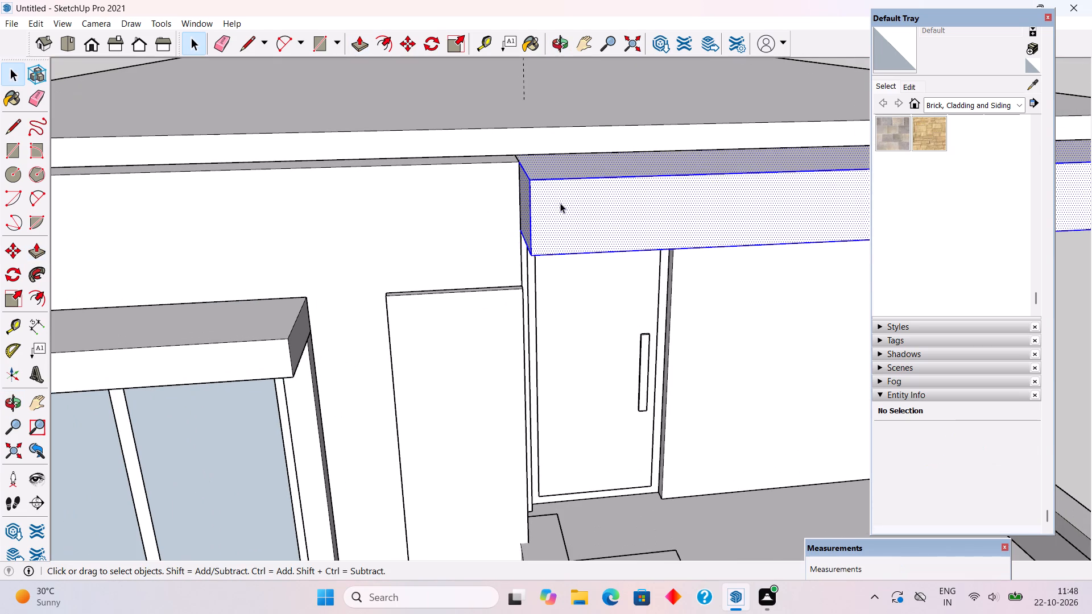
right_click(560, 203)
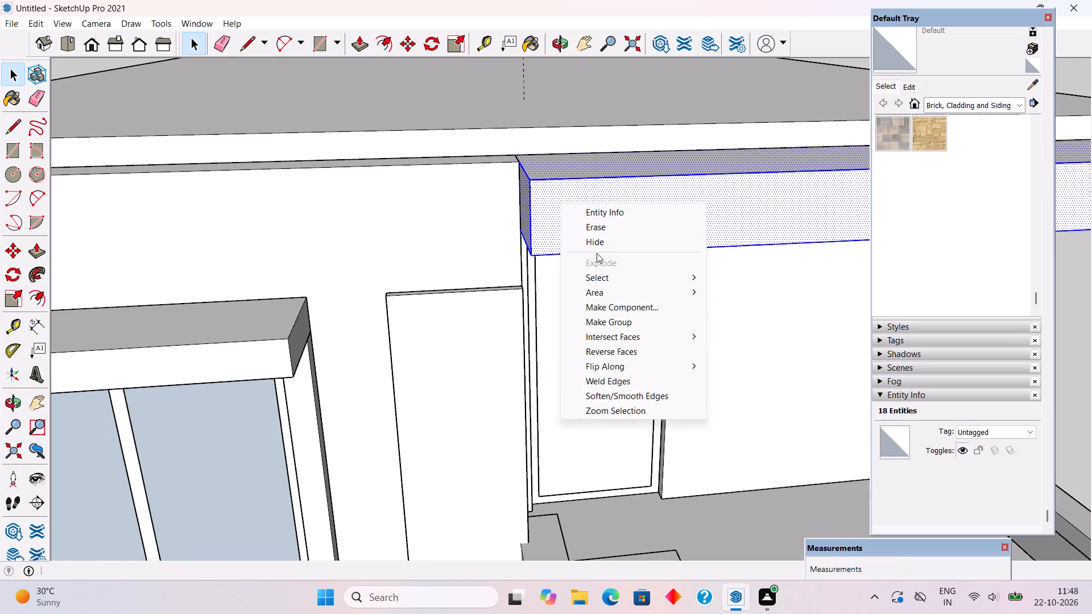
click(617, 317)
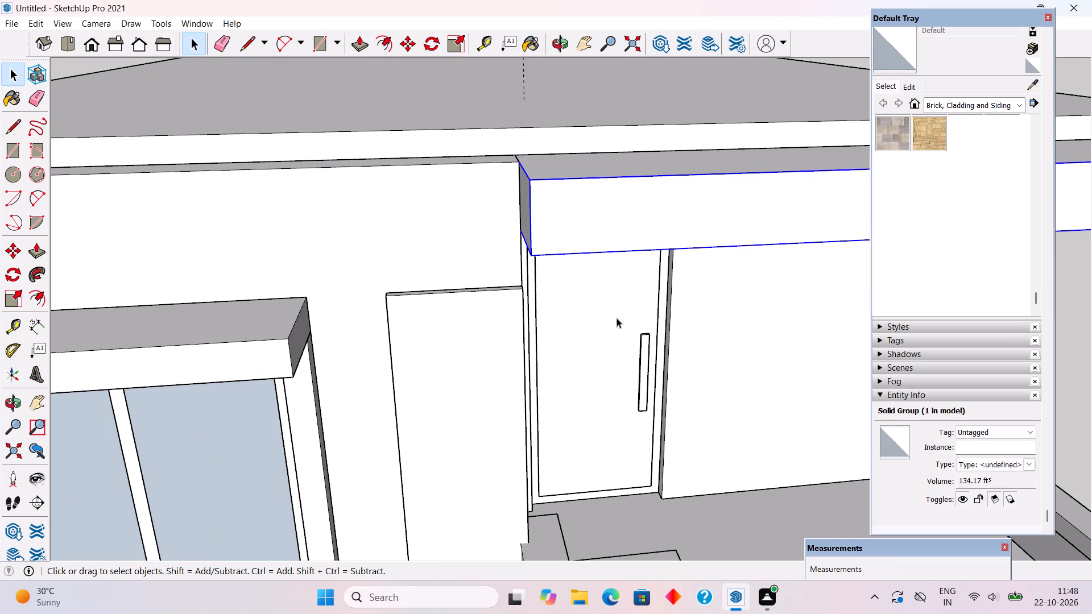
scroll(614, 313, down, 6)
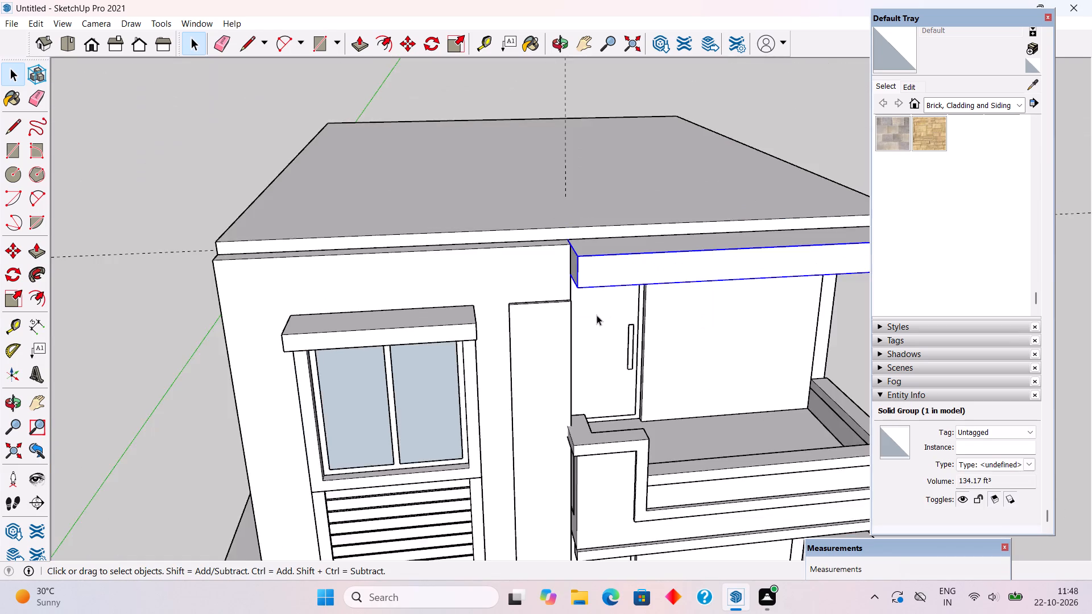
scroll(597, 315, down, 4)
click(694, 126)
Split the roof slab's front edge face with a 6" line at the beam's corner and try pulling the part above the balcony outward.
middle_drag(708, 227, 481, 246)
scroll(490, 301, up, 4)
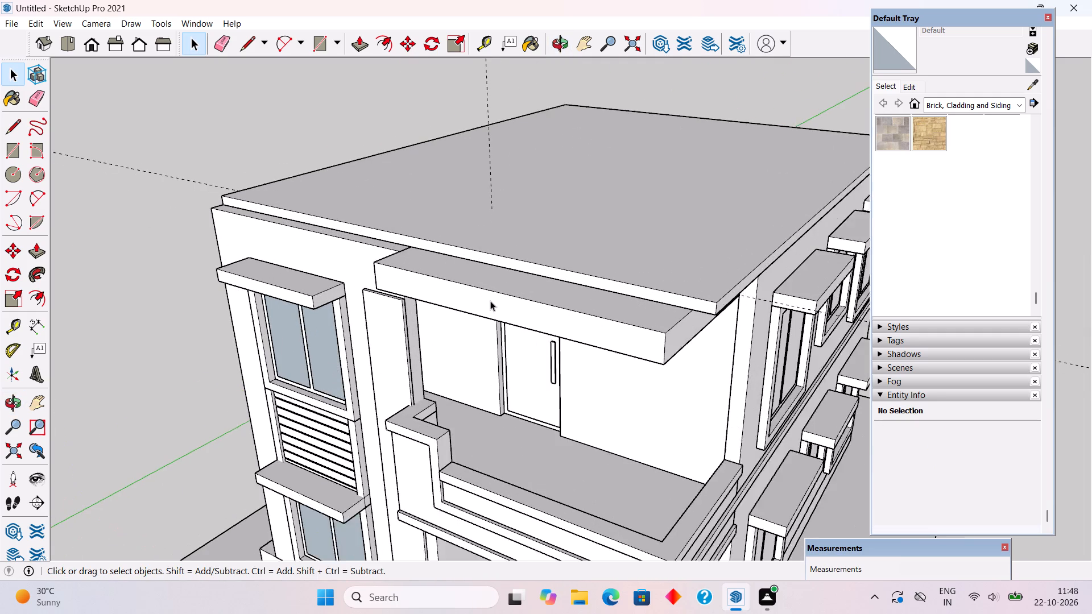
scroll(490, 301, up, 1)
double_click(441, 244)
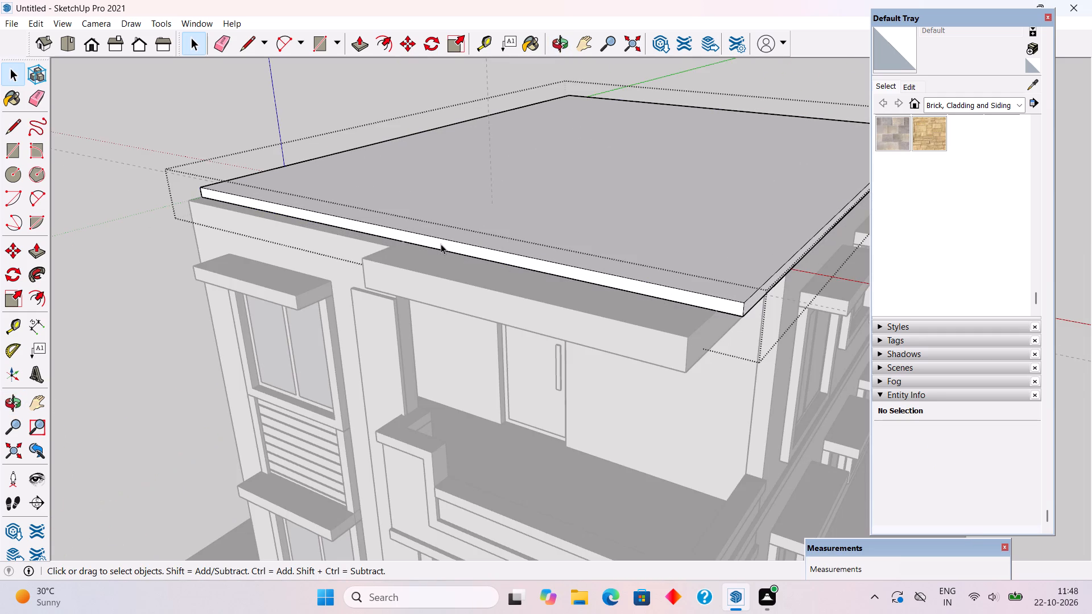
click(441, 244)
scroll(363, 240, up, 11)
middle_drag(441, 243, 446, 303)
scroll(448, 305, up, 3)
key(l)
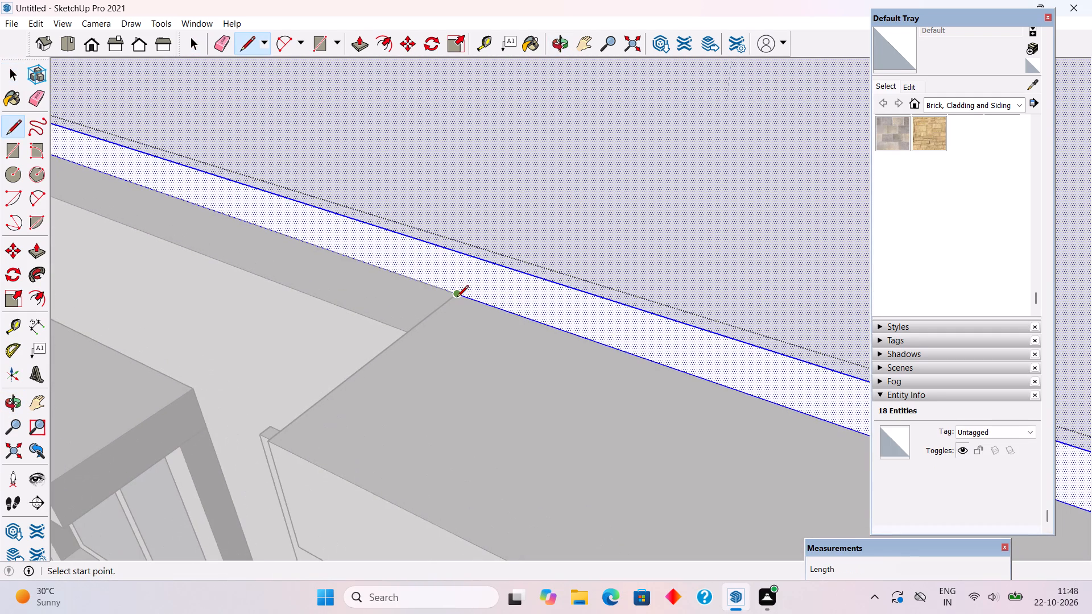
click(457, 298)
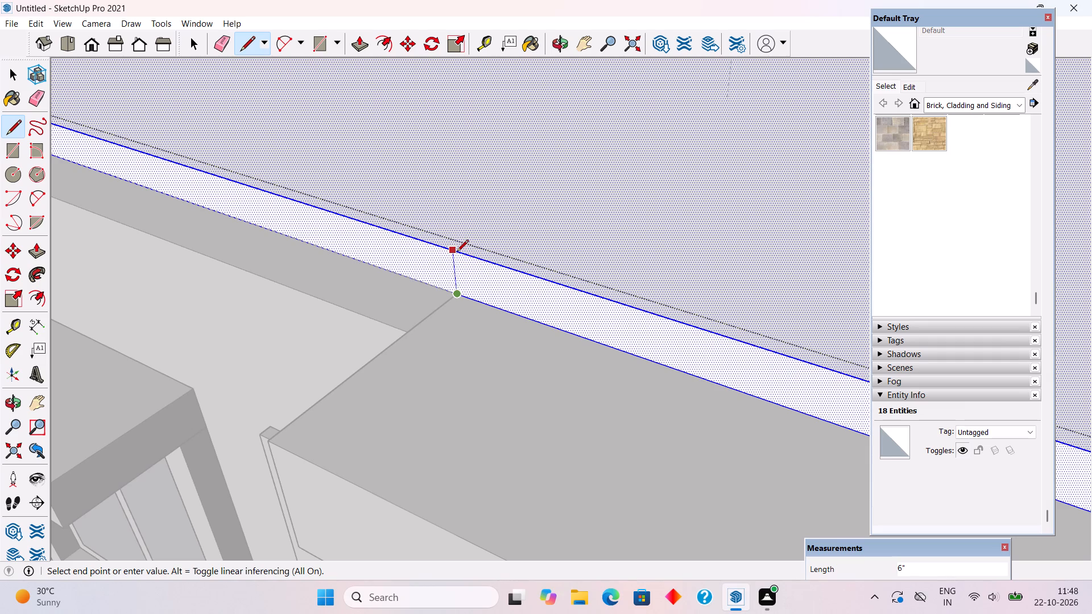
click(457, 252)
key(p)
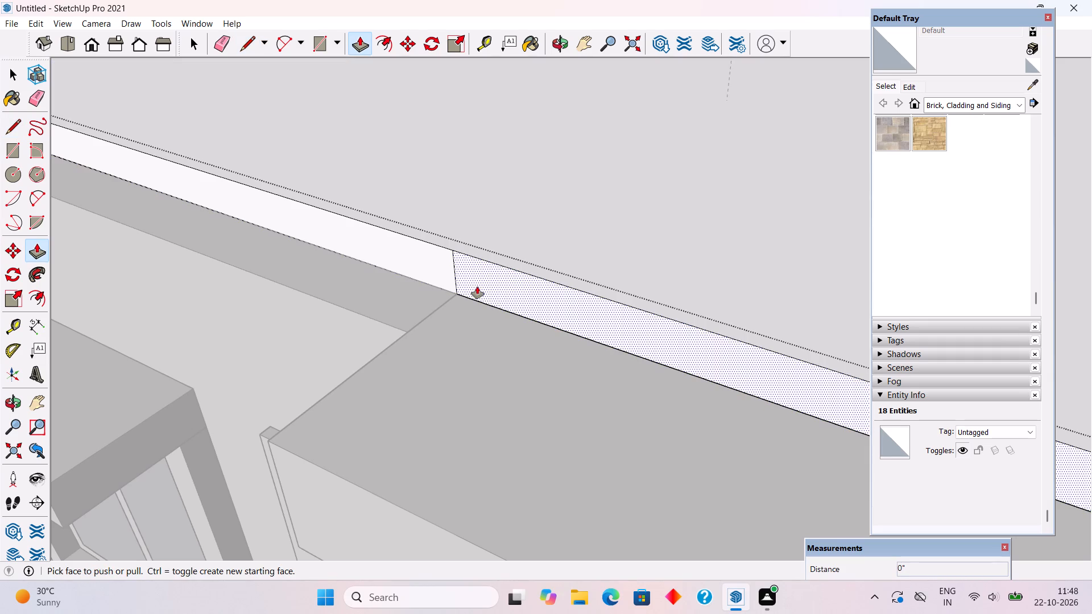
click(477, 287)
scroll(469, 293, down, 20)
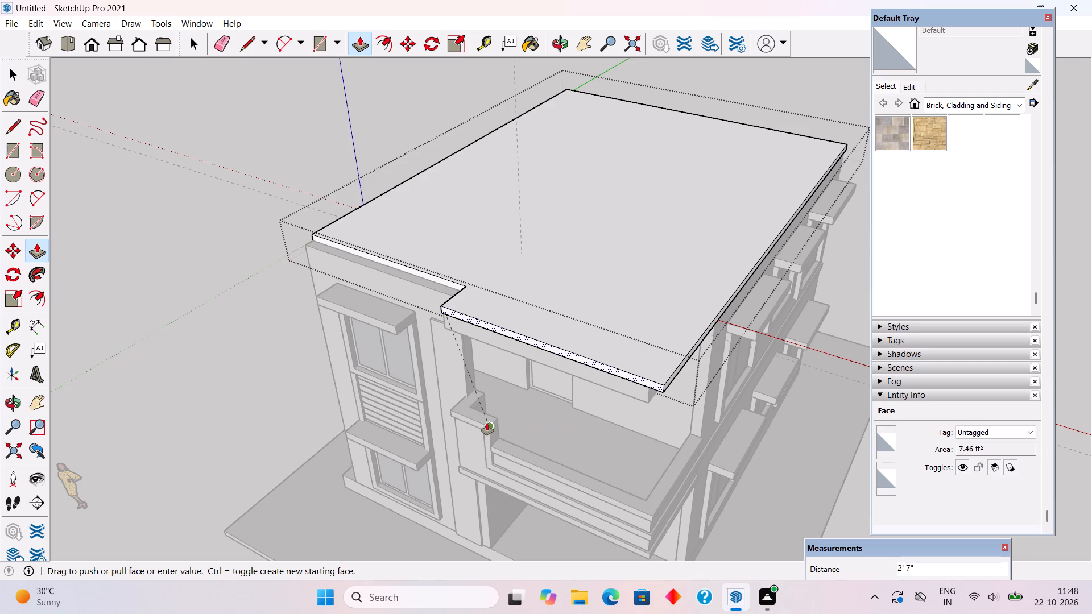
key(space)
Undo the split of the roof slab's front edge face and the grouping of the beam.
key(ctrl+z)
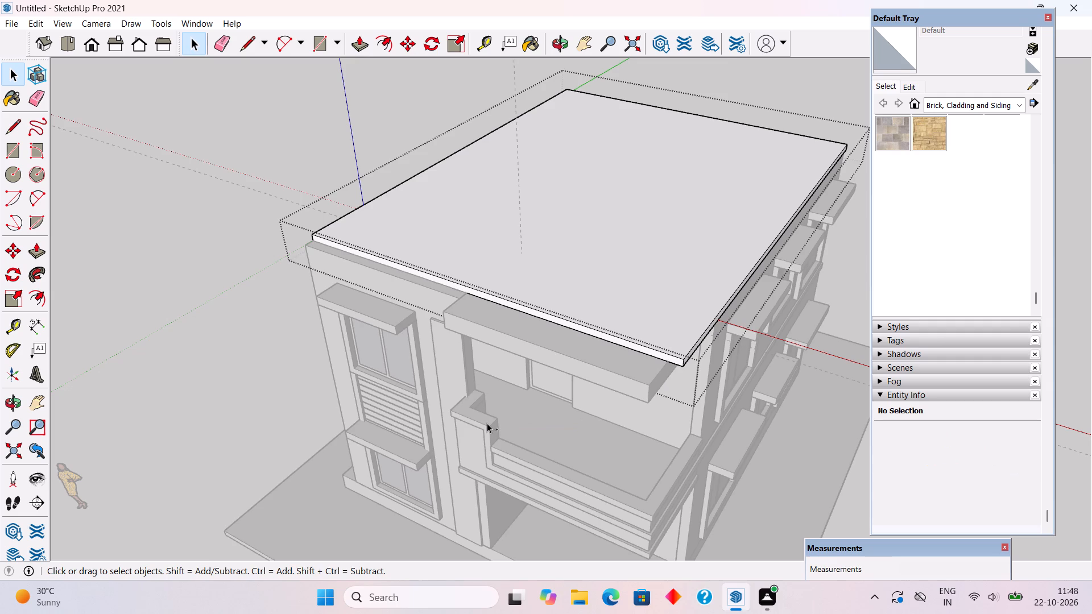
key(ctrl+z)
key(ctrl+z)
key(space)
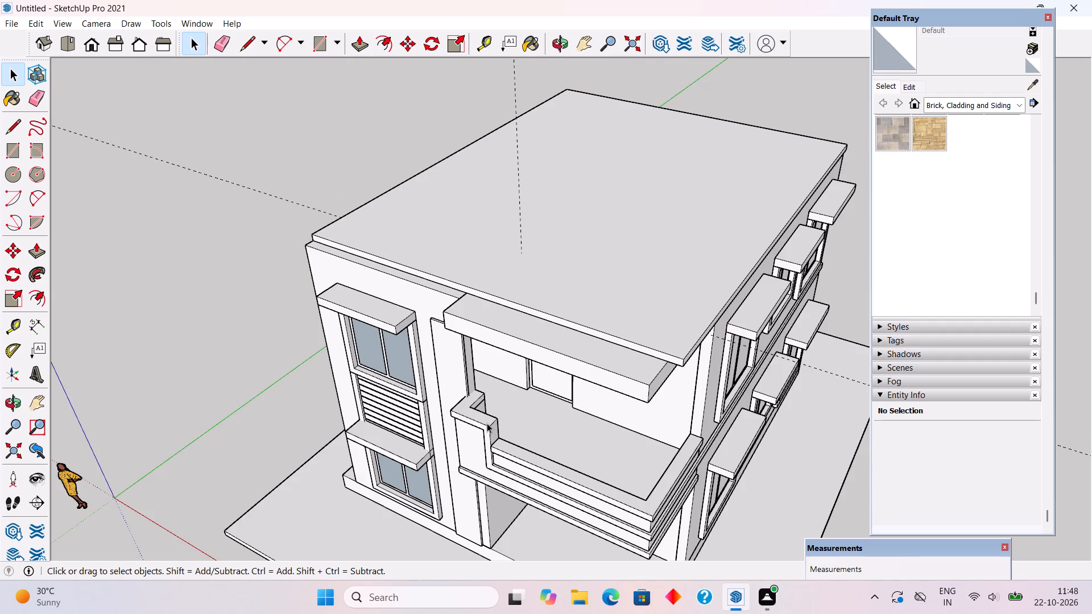
Make the whole beam above the balcony a group.
triple_click(571, 367)
right_click(571, 367)
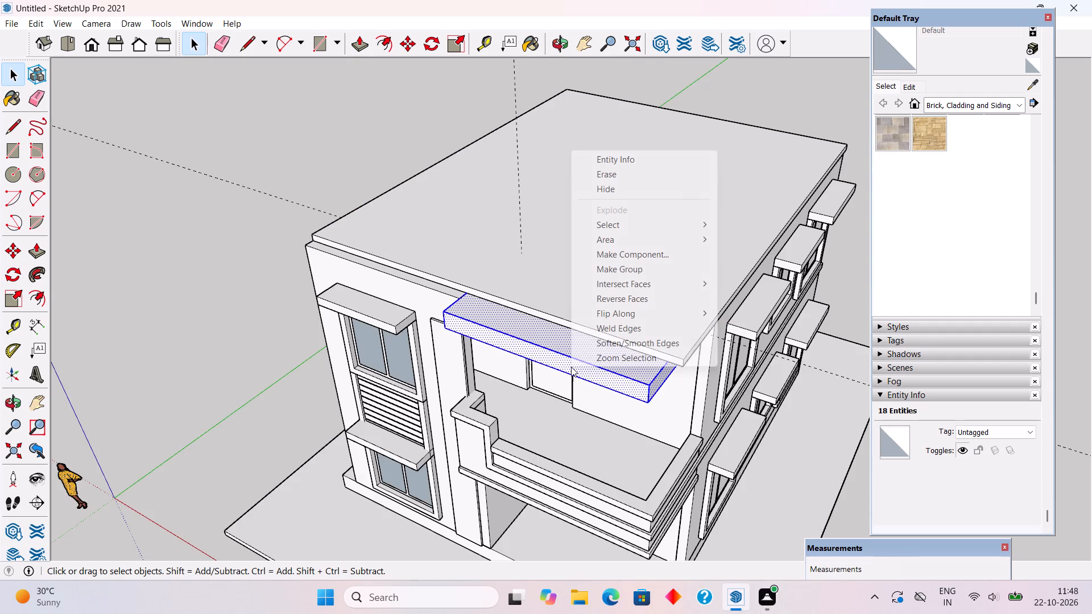
click(596, 265)
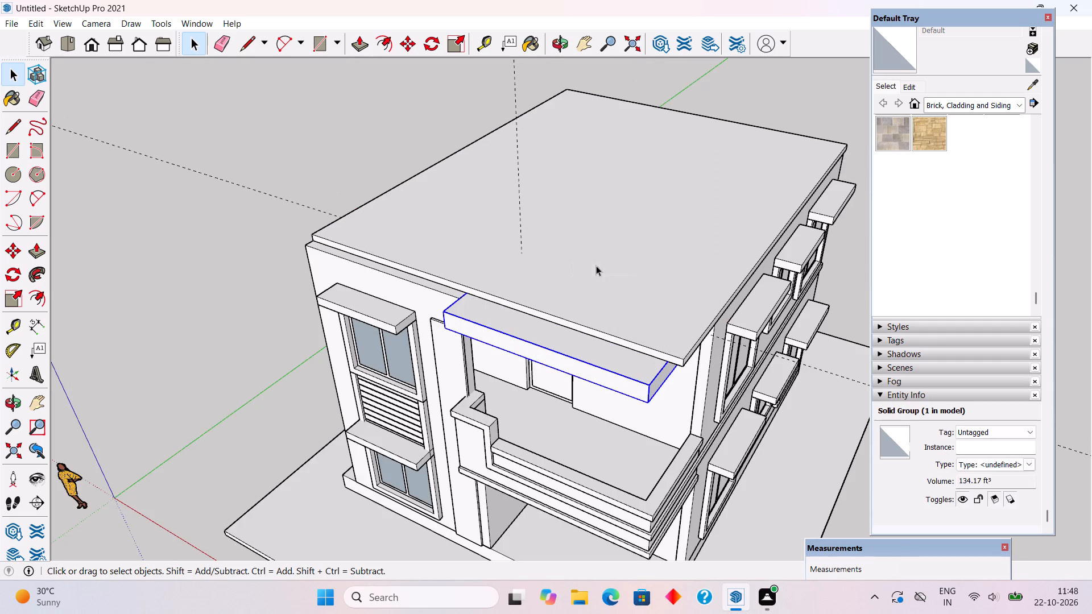
Push the beam's front face back 1' 8" to the front window wall inside its group, and close the group.
key(p)
key(space)
triple_click(560, 352)
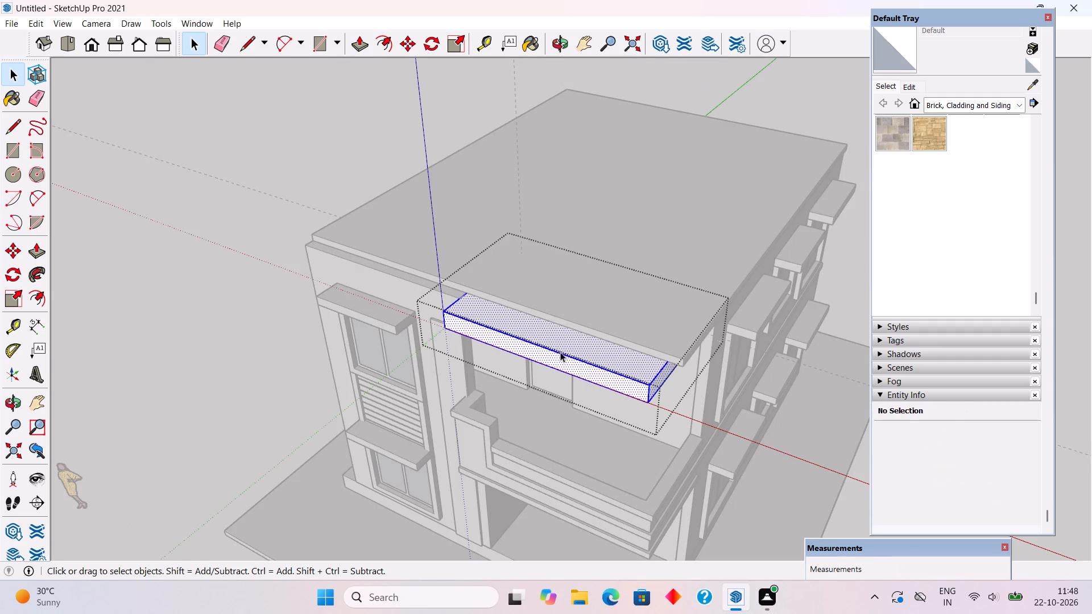
key(p)
click(537, 356)
click(424, 296)
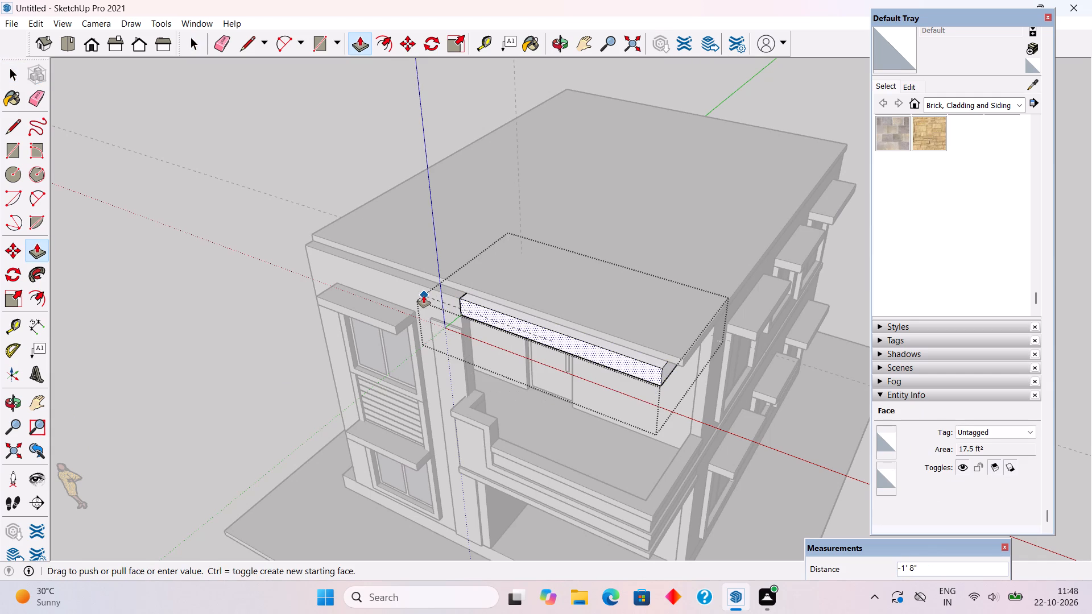
middle_drag(543, 365, 607, 327)
key(space)
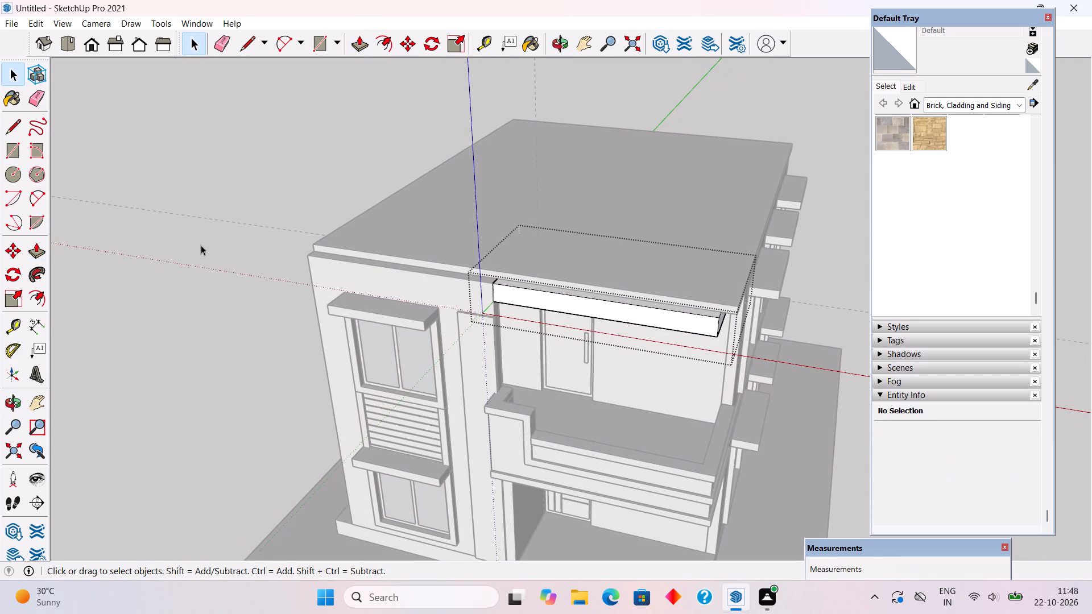
click(198, 240)
Pull the roof slab's front edge face out 9" to the front window wall, inside the slab's group.
scroll(394, 277, up, 4)
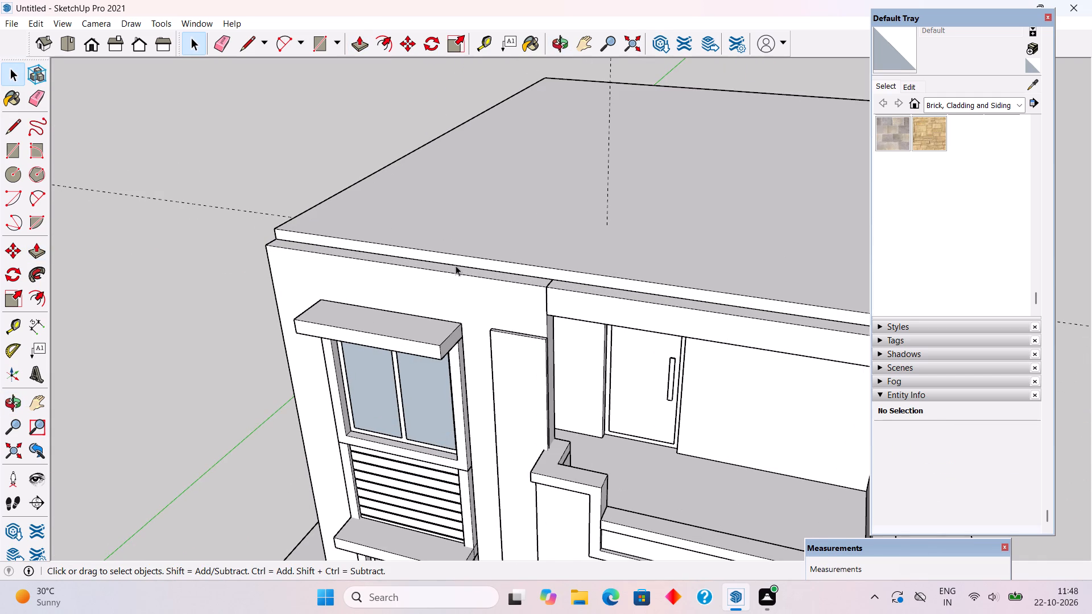
triple_click(456, 265)
click(598, 247)
double_click(653, 255)
click(653, 254)
key(p)
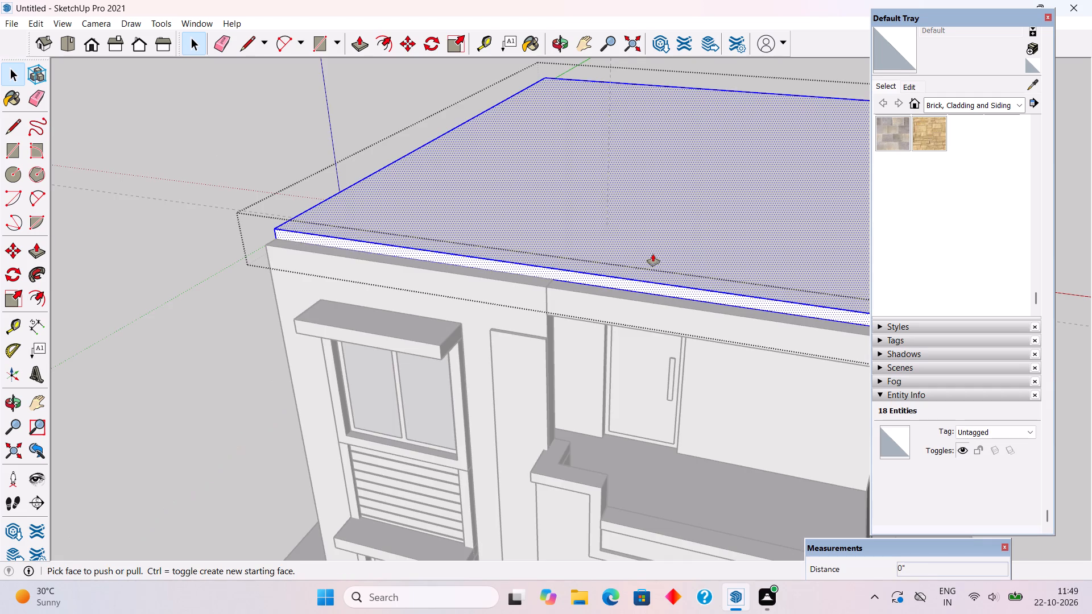
click(656, 286)
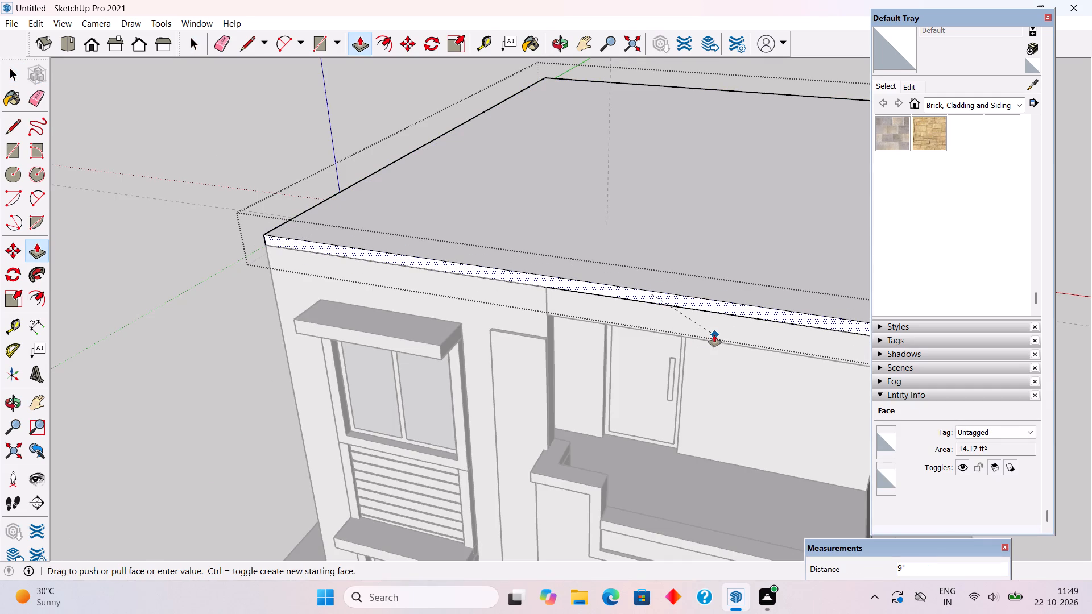
click(715, 334)
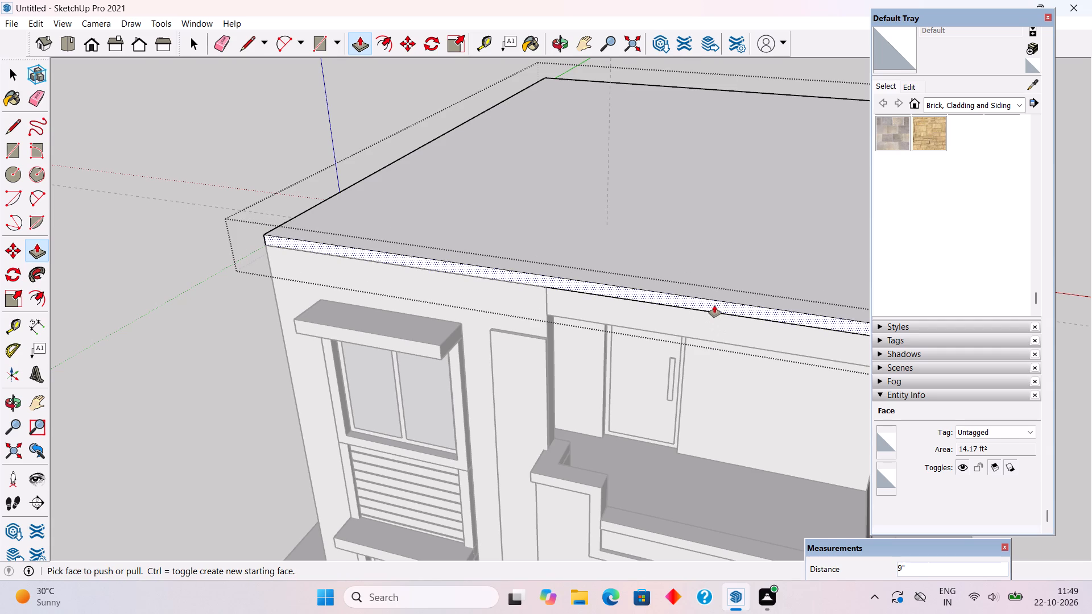
Extend the roof slab's front edge face and its edge face above the side-window wall outward by 4" each.
click(714, 305)
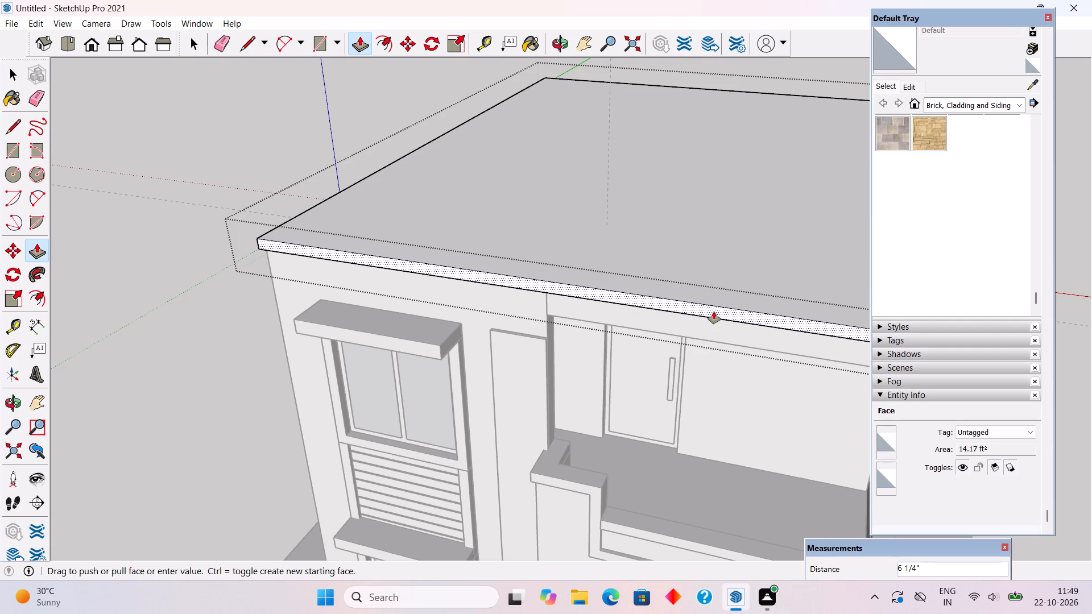
text(4")
key(Return)
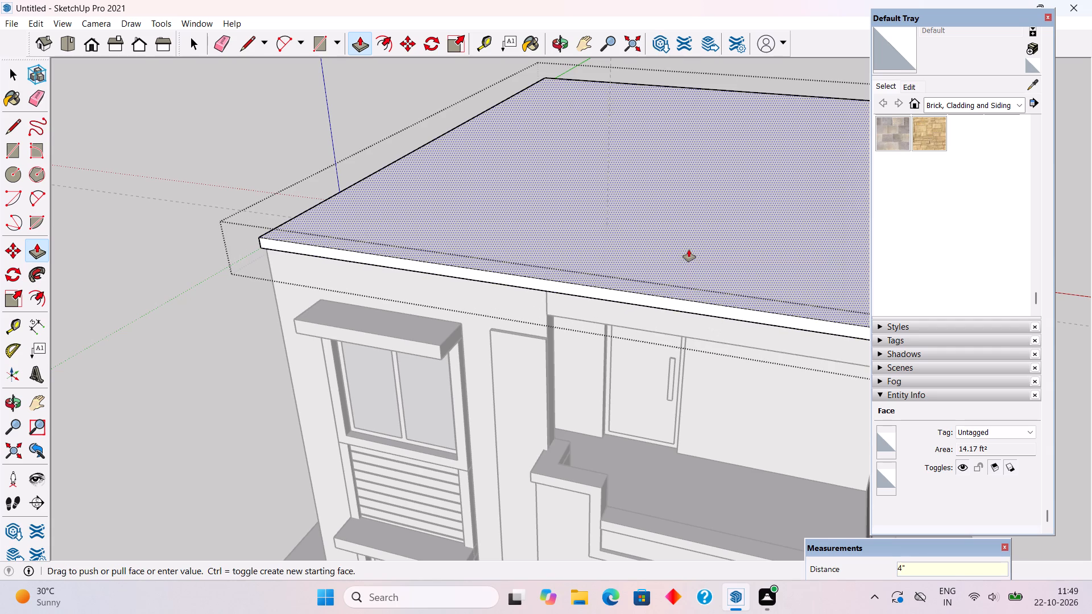
scroll(529, 264, down, 6)
scroll(753, 321, up, 4)
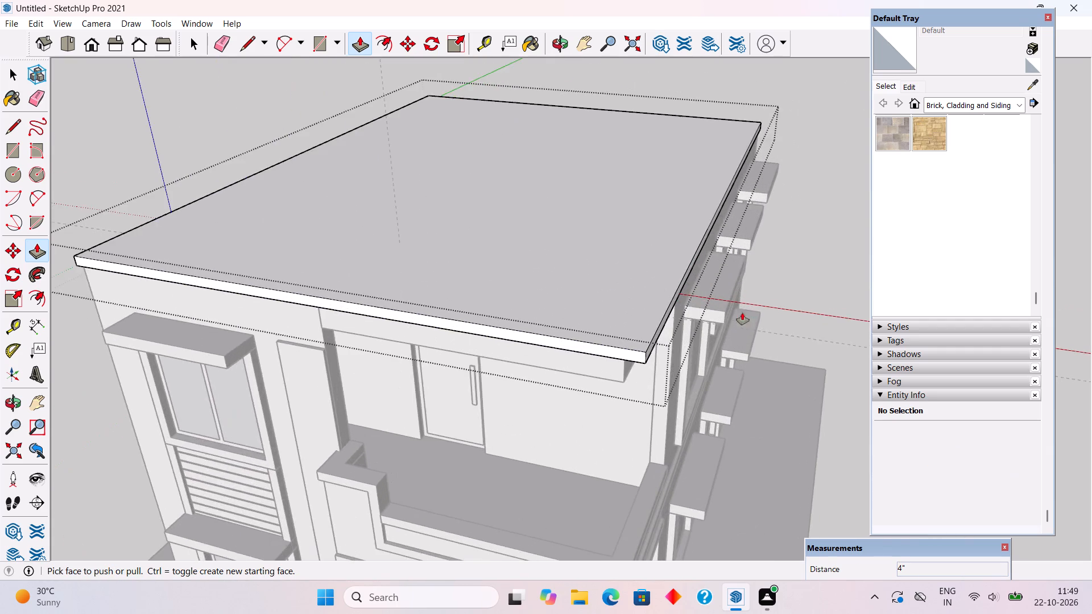
middle_drag(728, 292, 731, 164)
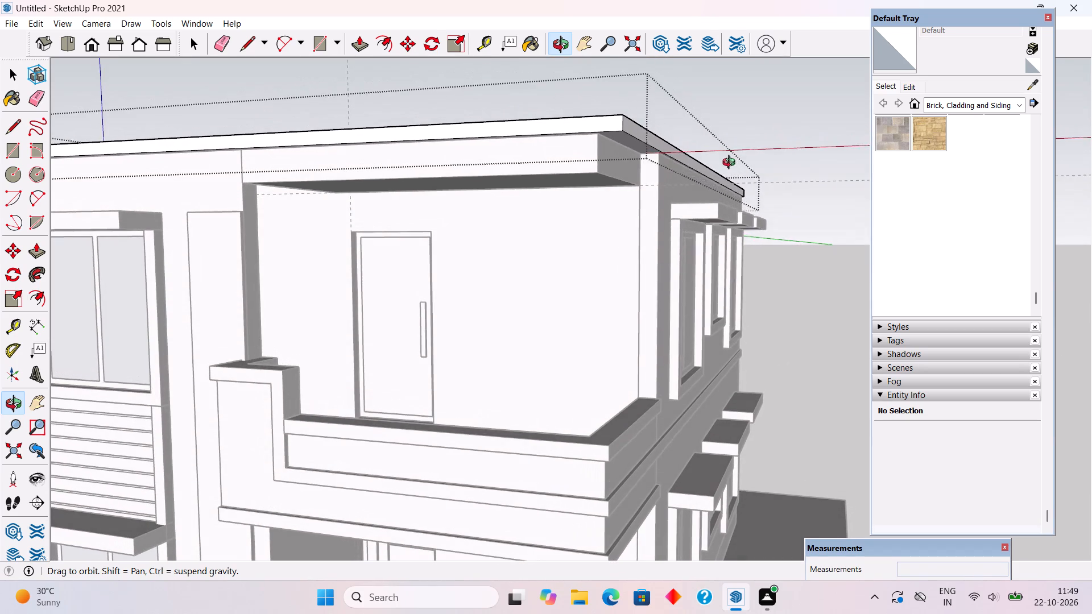
middle_drag(731, 164, 733, 168)
double_click(687, 162)
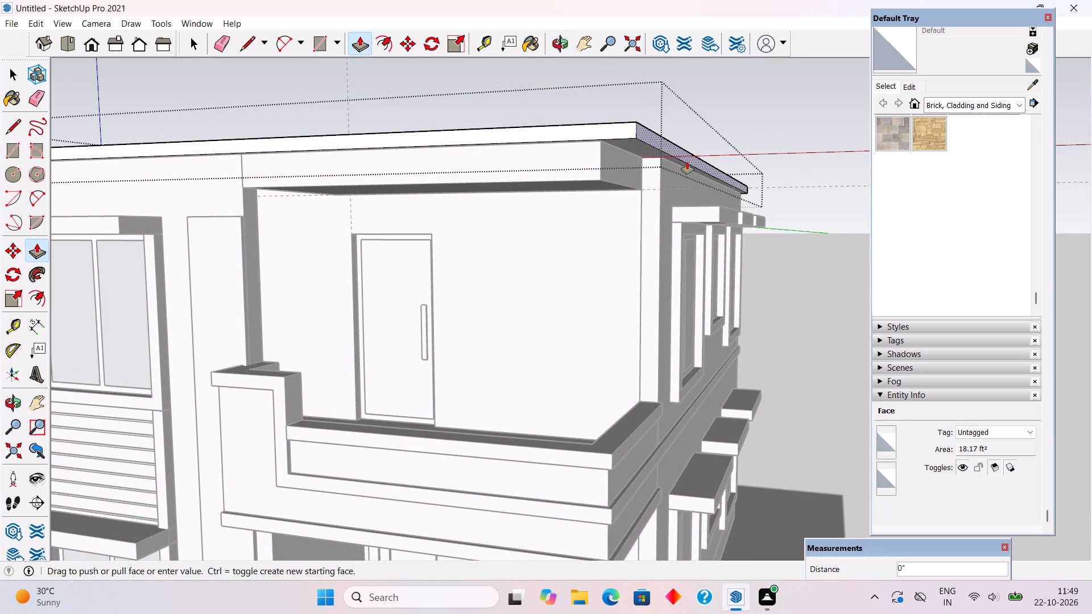
key(space)
Pull the balcony beam's end face out 9" to the outer face of the side-window wall inside its group, and close the group.
triple_click(619, 182)
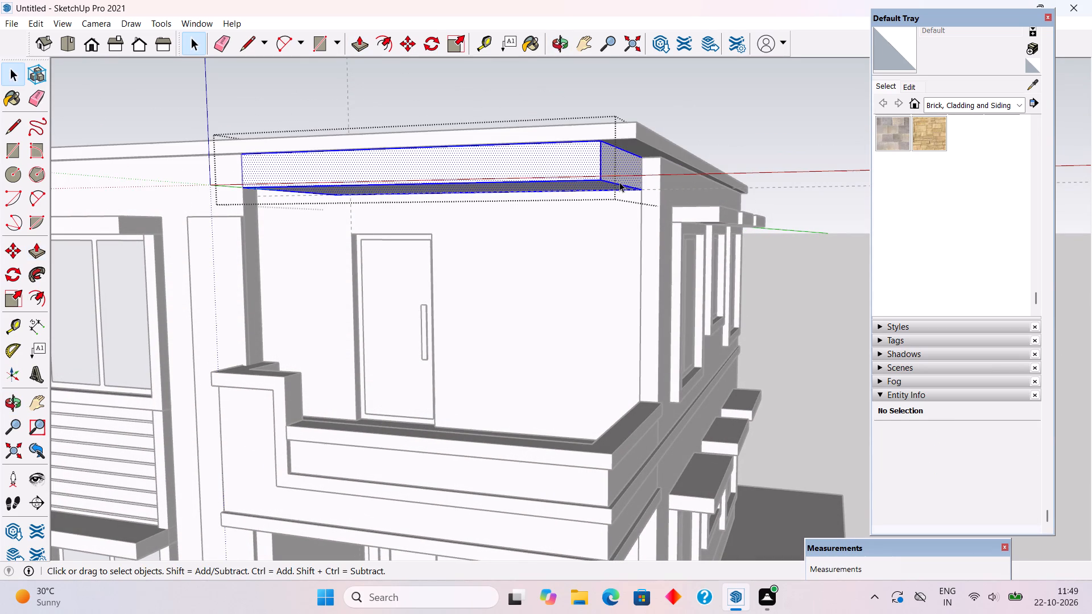
key(p)
click(619, 178)
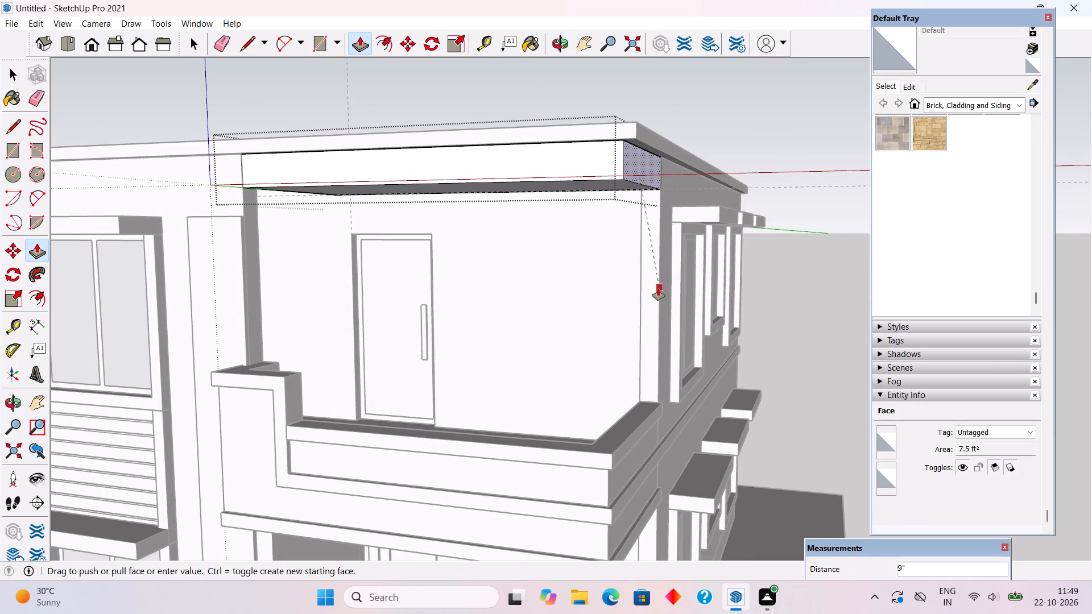
click(658, 288)
middle_drag(640, 298, 592, 326)
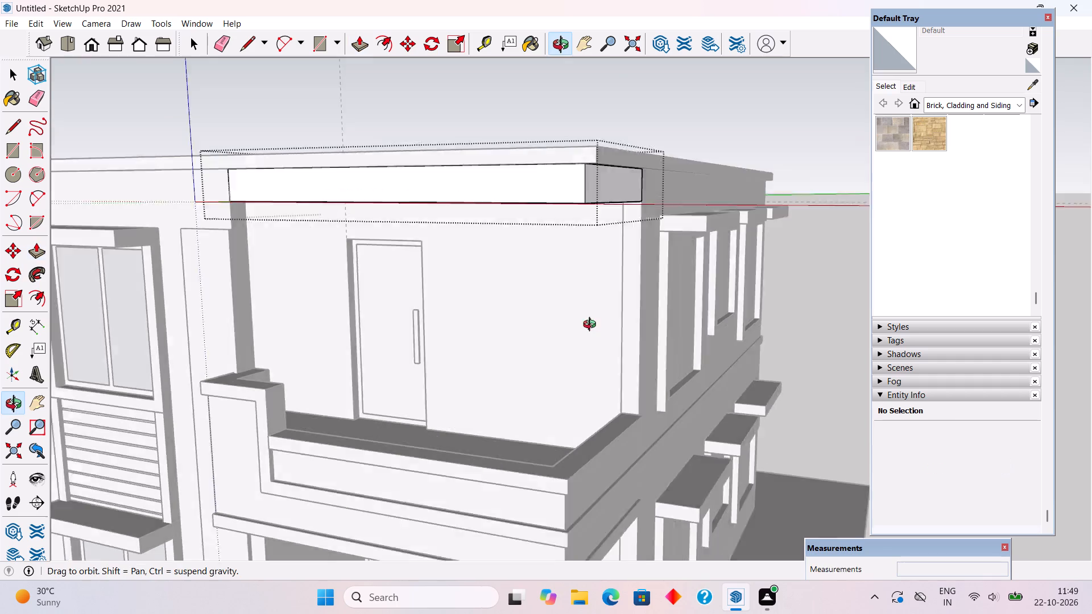
middle_drag(592, 326, 555, 334)
scroll(615, 206, up, 12)
middle_drag(566, 161, 504, 100)
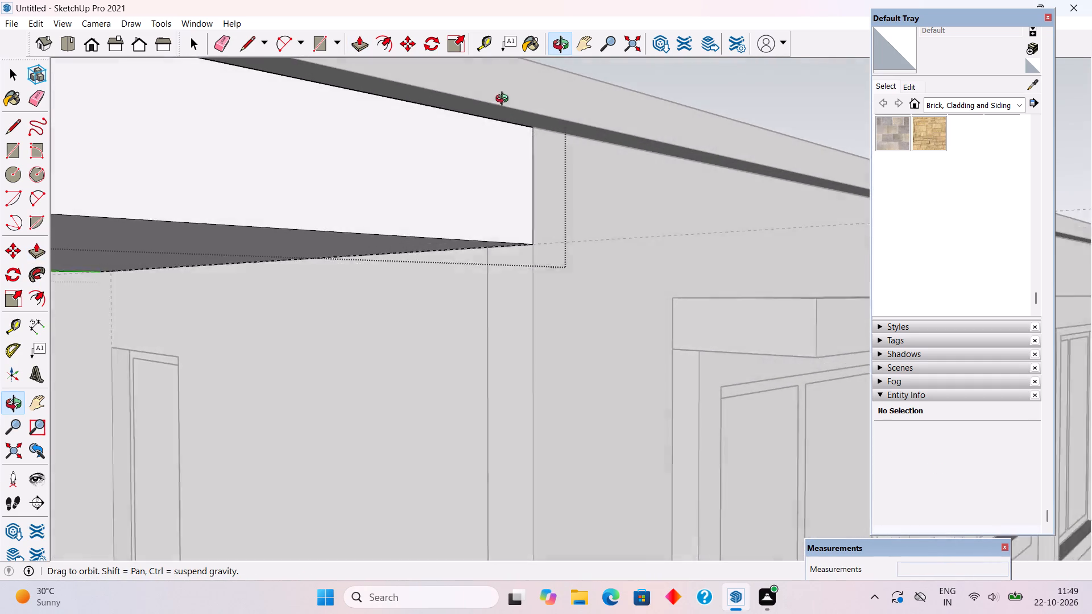
middle_drag(504, 100, 548, 160)
click(539, 235)
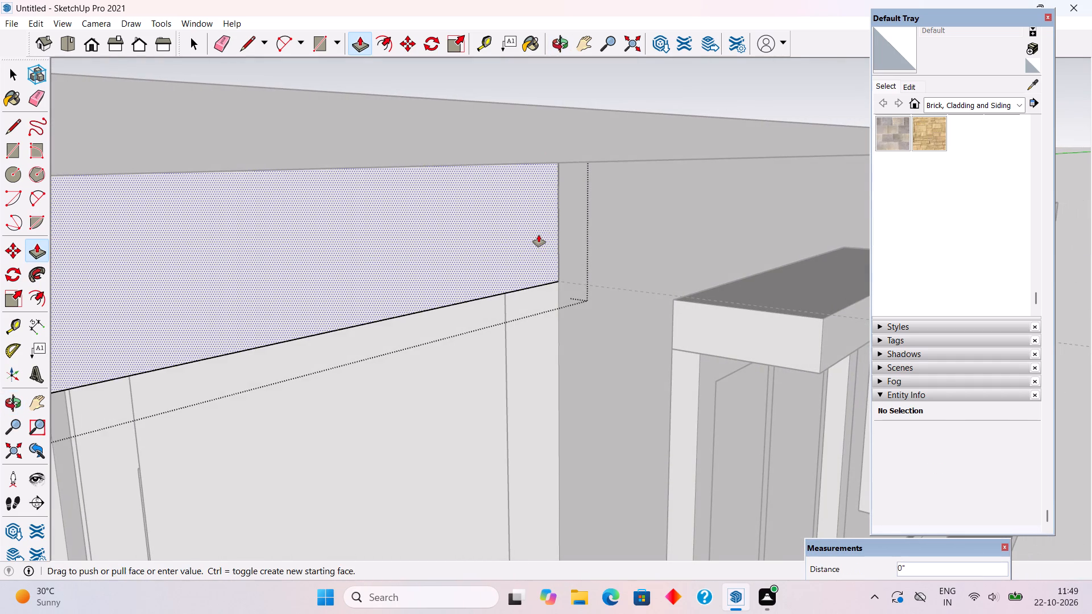
click(561, 341)
scroll(561, 341, down, 6)
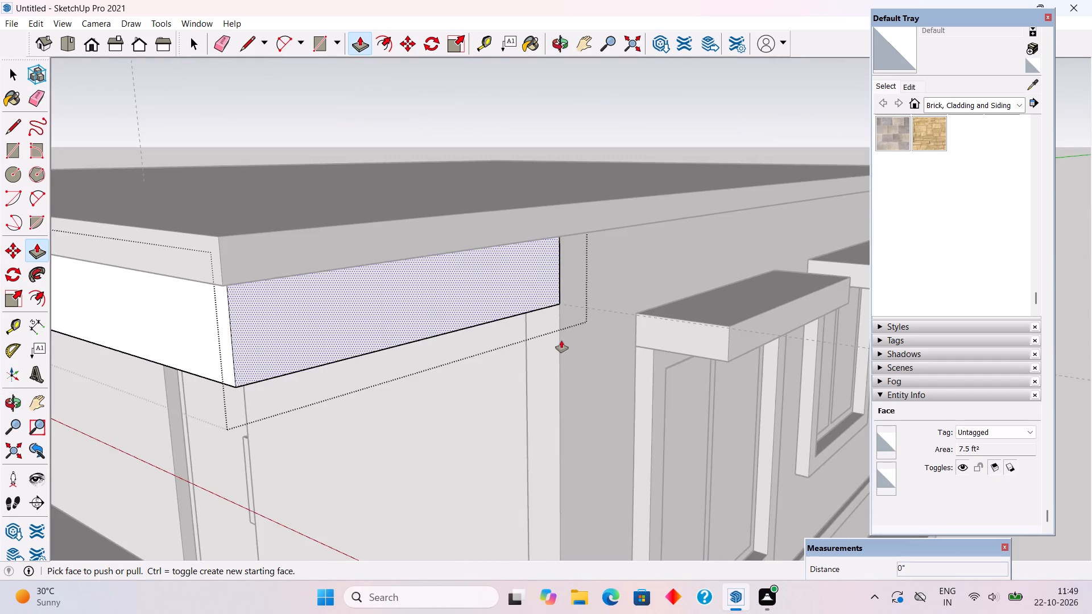
key(space)
scroll(561, 341, down, 16)
click(433, 198)
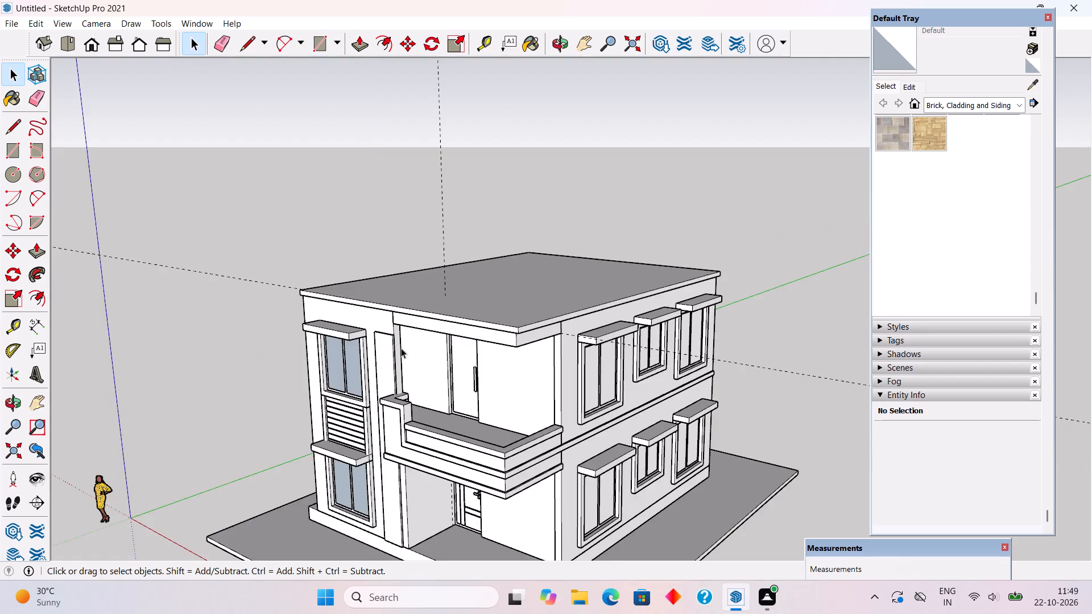
Raise the top of the narrow pier beside the balcony by 1' 1" to the beam's underside inside its group, and close the group.
middle_drag(402, 348, 727, 302)
scroll(533, 317, up, 5)
middle_drag(544, 341, 545, 391)
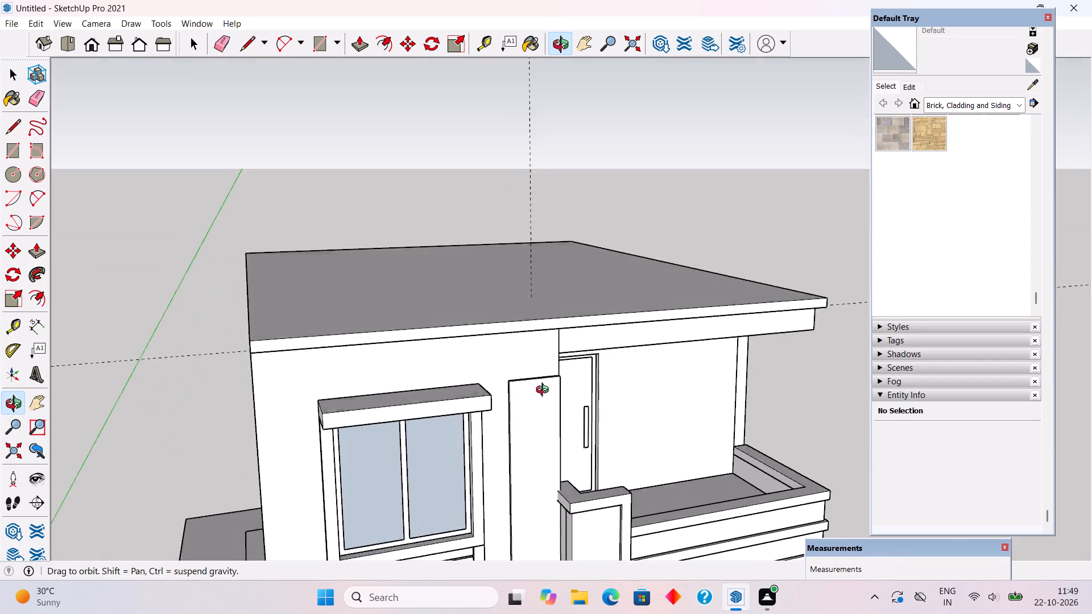
middle_drag(545, 391, 542, 418)
scroll(542, 419, up, 12)
triple_click(550, 417)
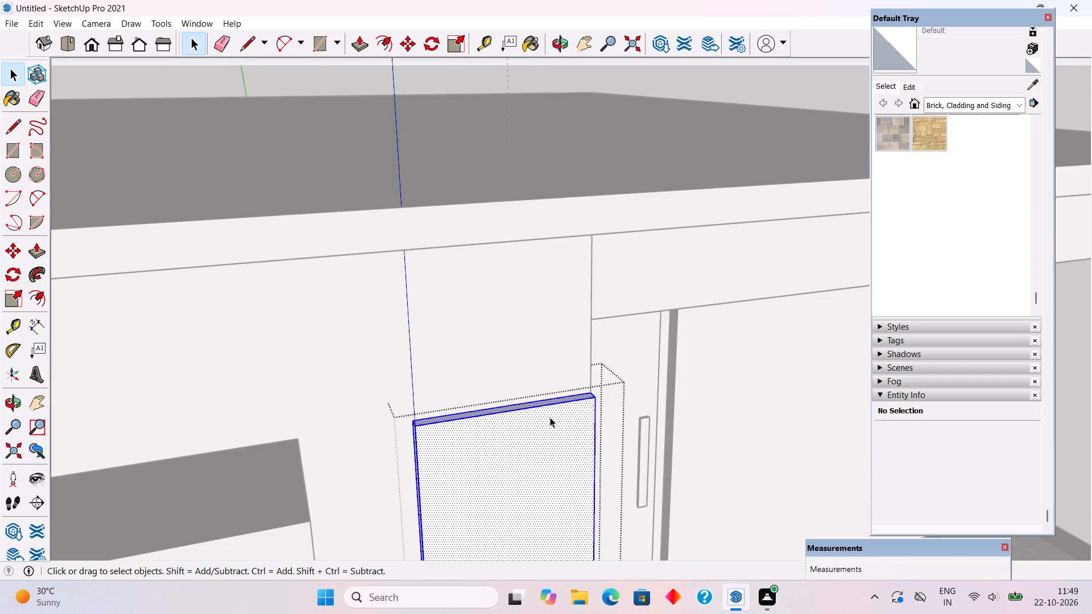
key(p)
click(568, 398)
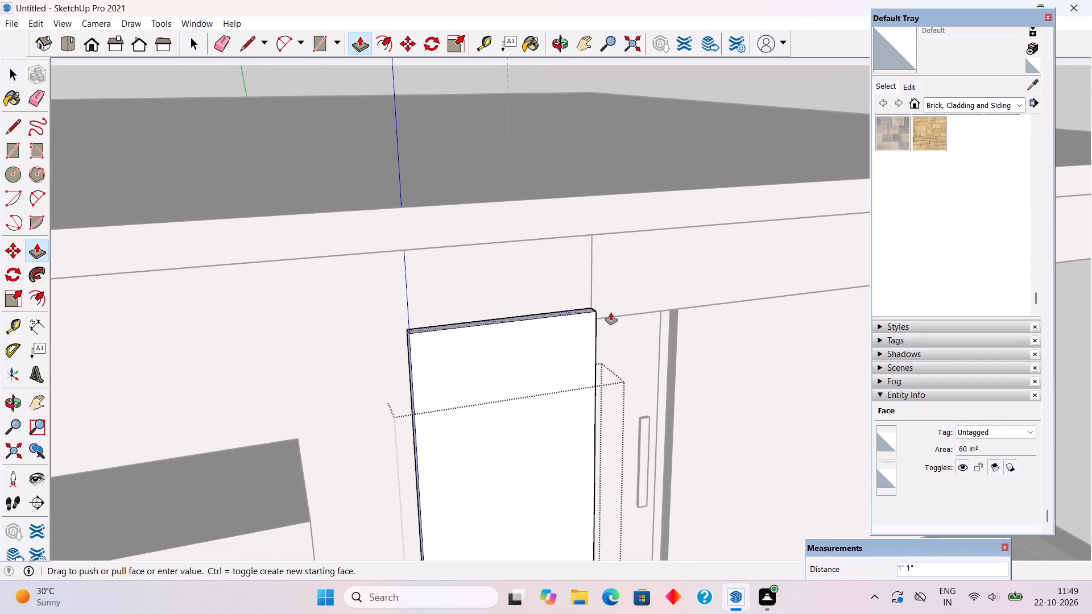
click(613, 314)
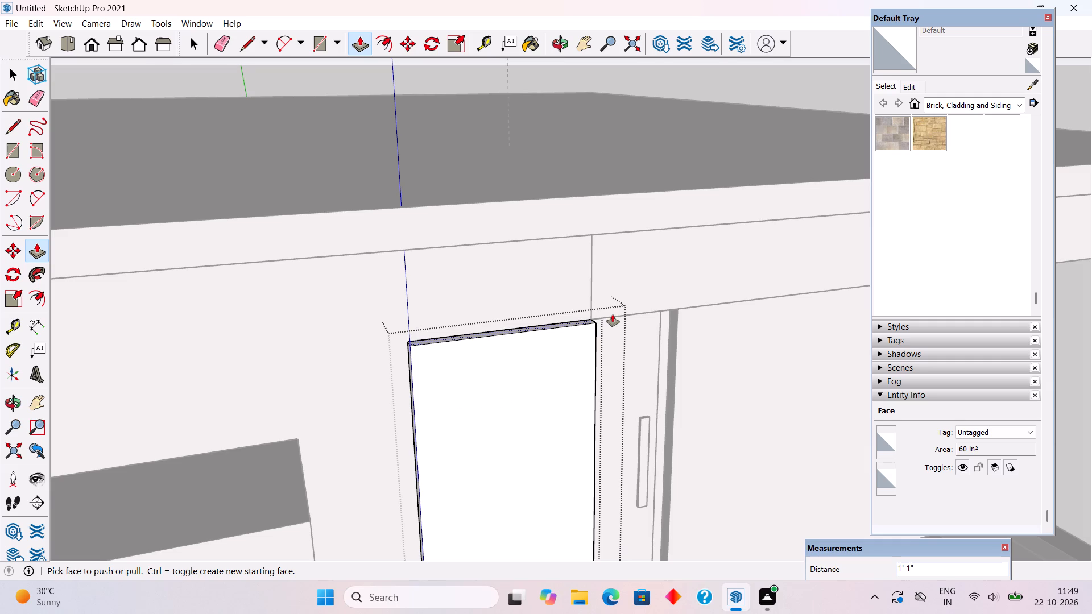
scroll(608, 359, down, 11)
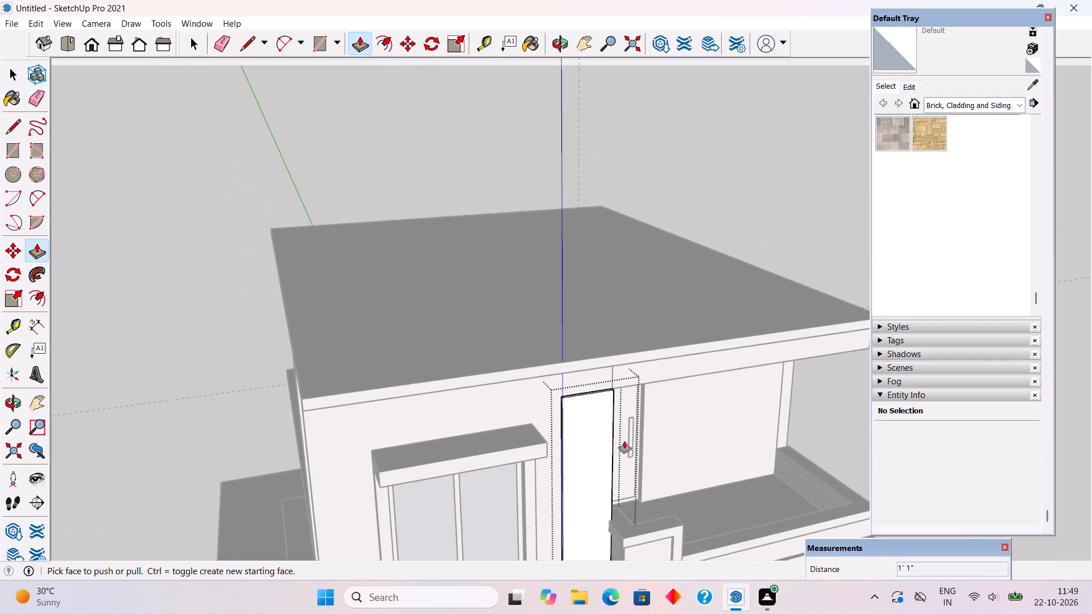
middle_drag(617, 439, 505, 321)
key(space)
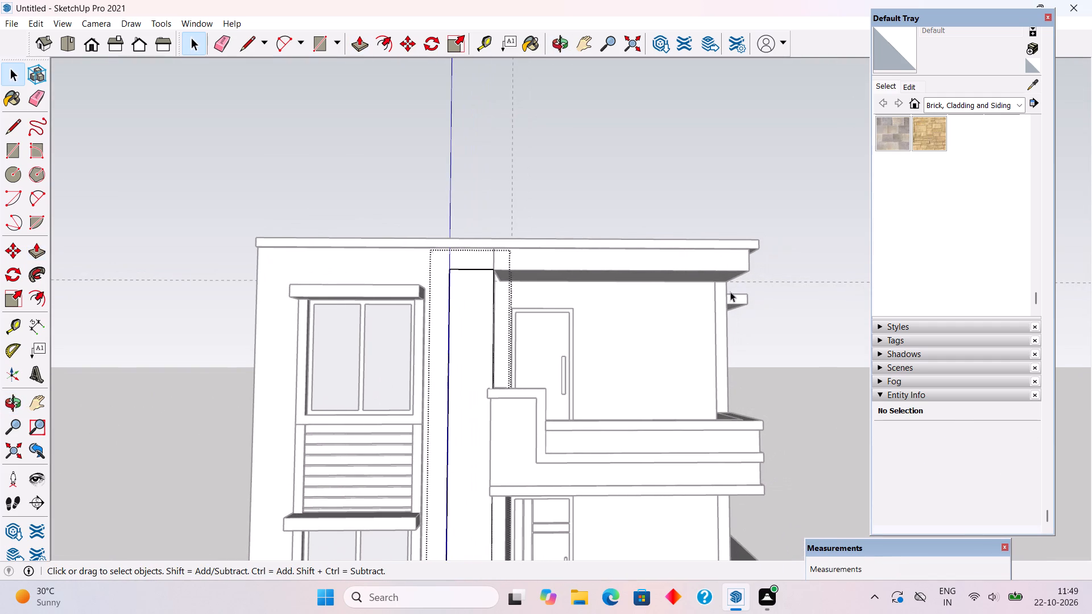
click(780, 368)
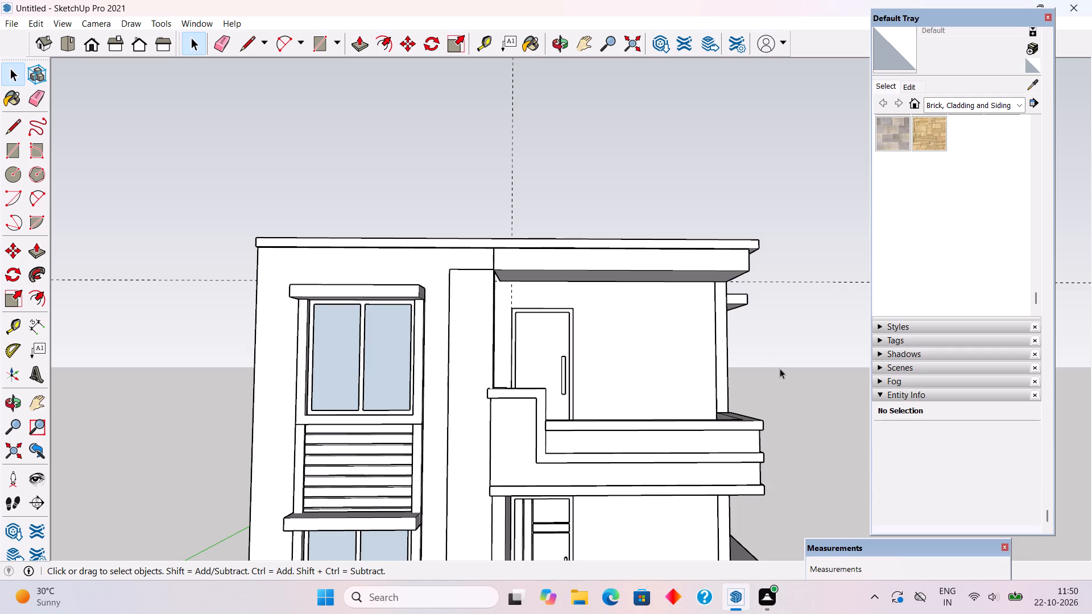
Open the beam's group and split its inner end face with a 1' 3" vertical line where it meets the front window wall.
middle_drag(493, 303, 908, 333)
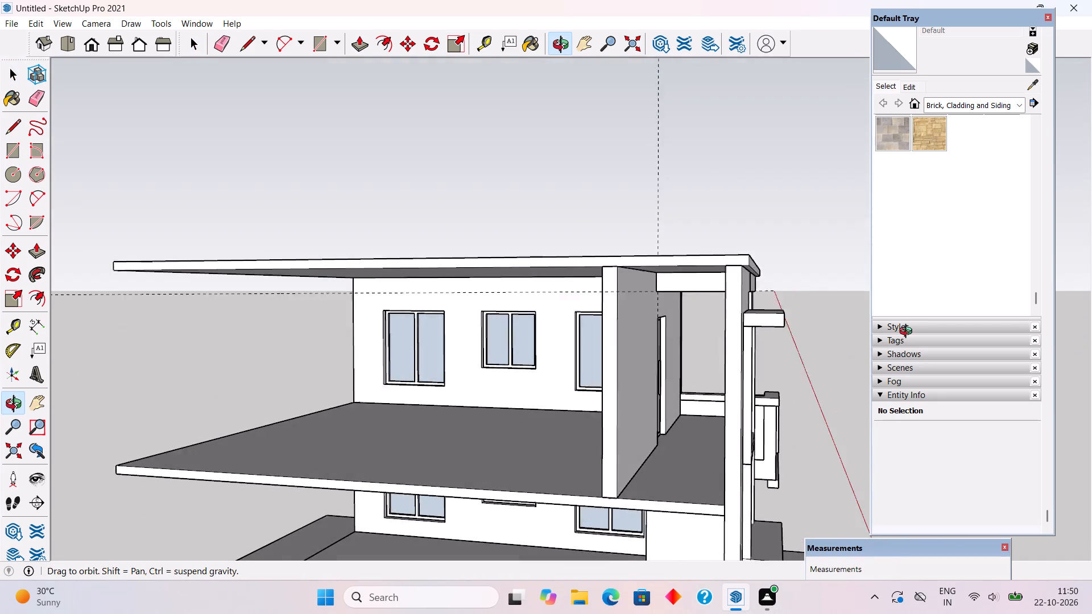
middle_drag(908, 333, 909, 329)
scroll(650, 296, up, 4)
scroll(767, 268, up, 1)
middle_drag(767, 268, 675, 293)
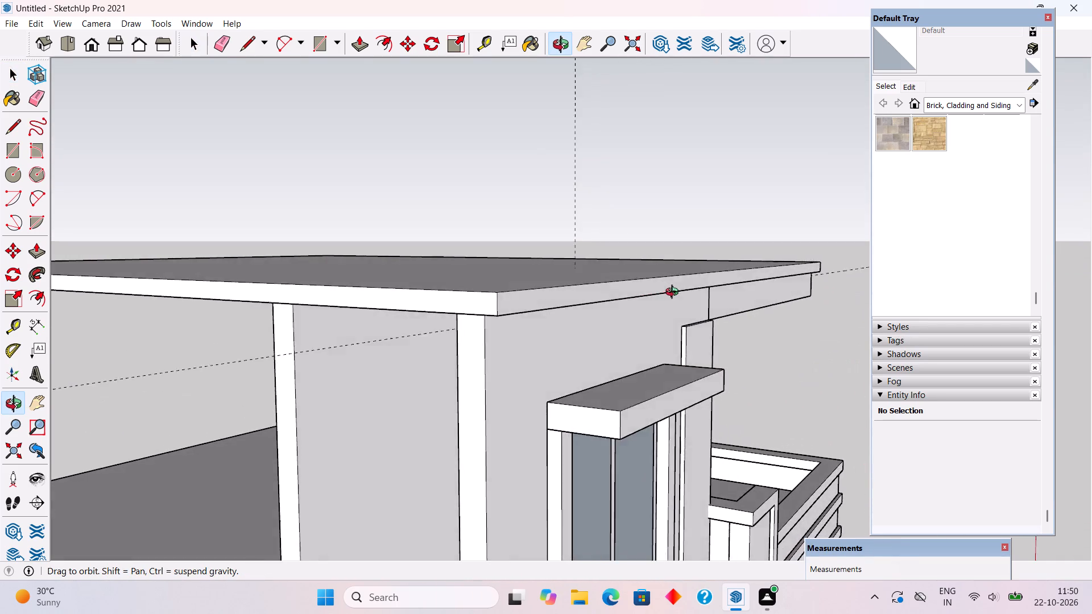
middle_drag(675, 293, 744, 272)
scroll(666, 280, up, 4)
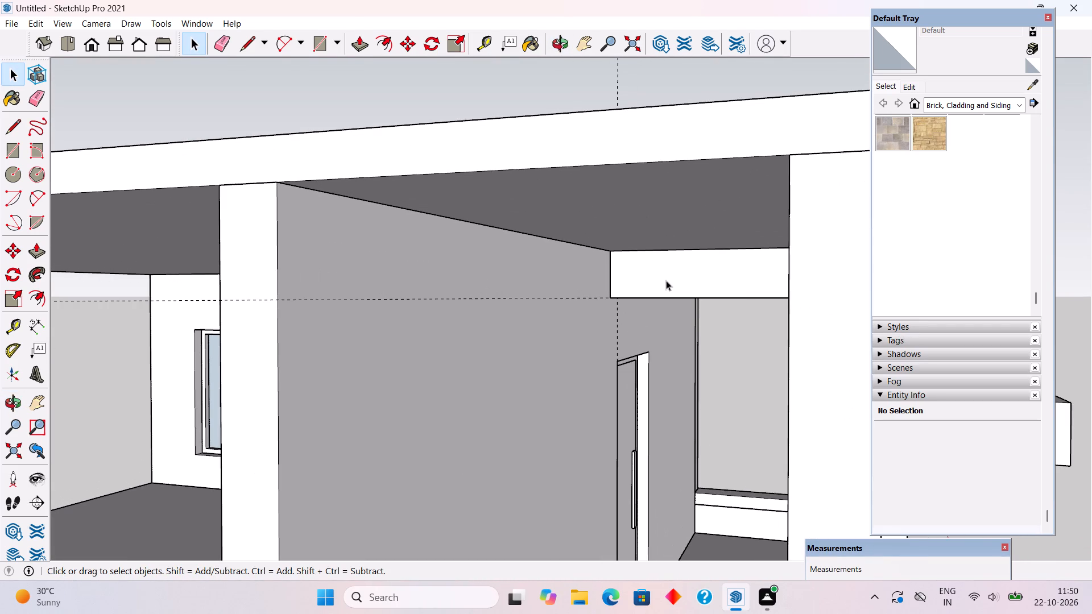
middle_drag(741, 302, 300, 345)
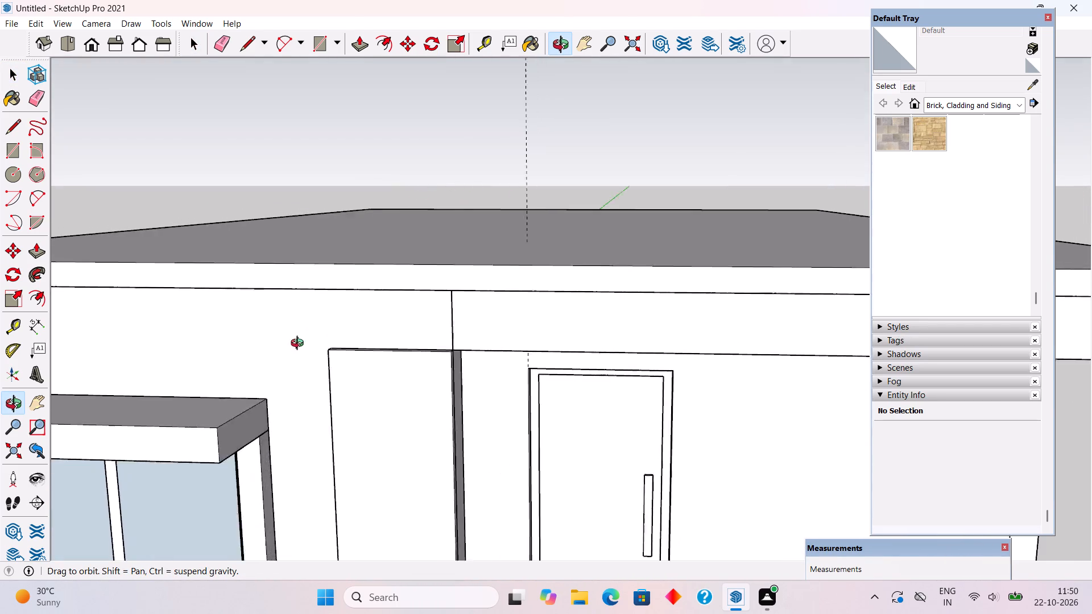
middle_drag(300, 345, 808, 293)
triple_click(808, 284)
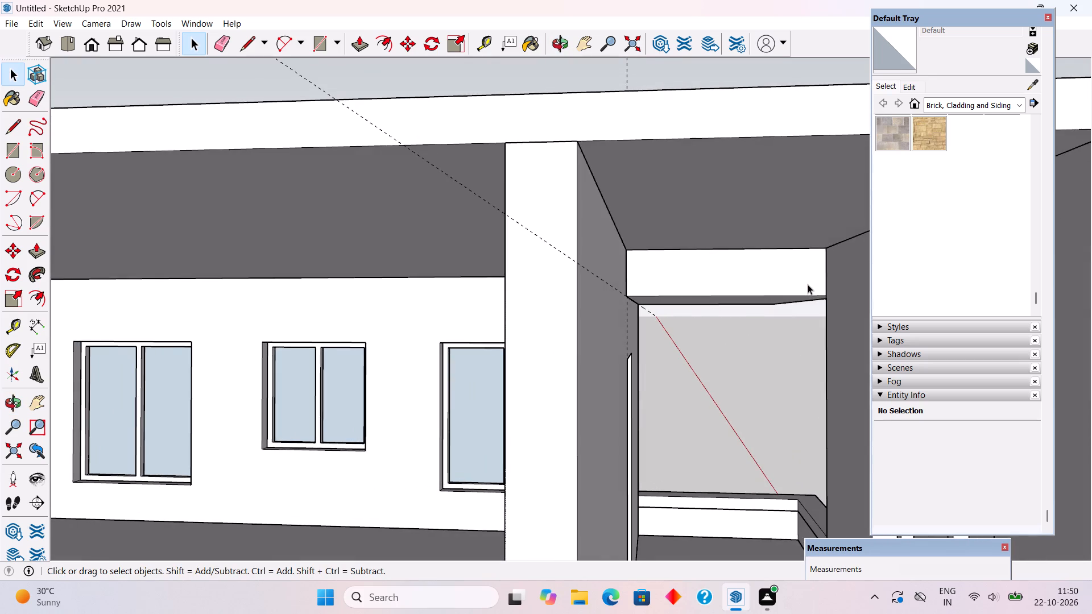
key(l)
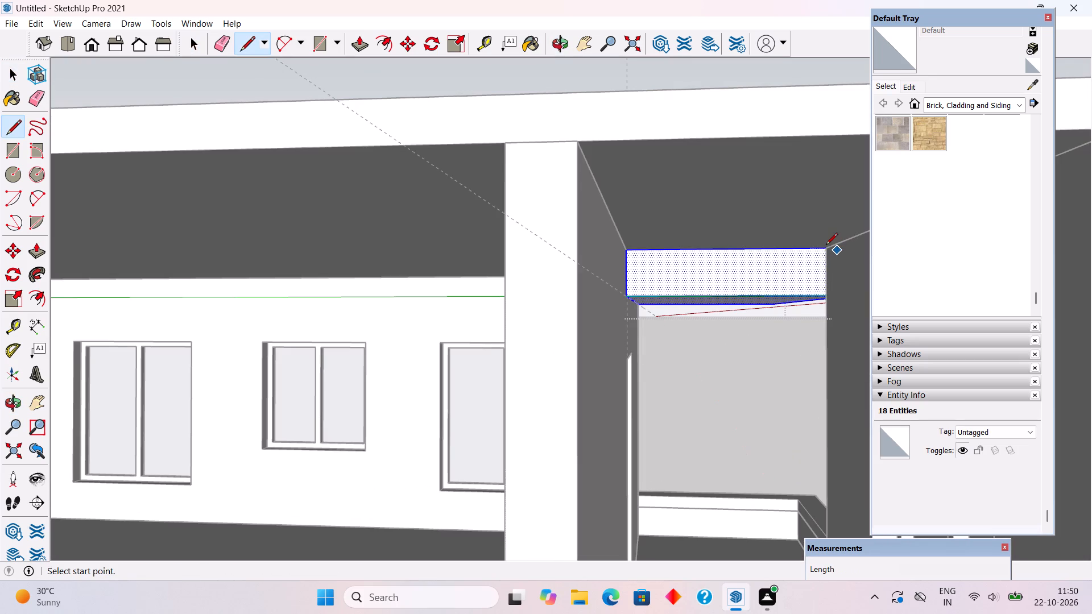
click(826, 246)
click(822, 292)
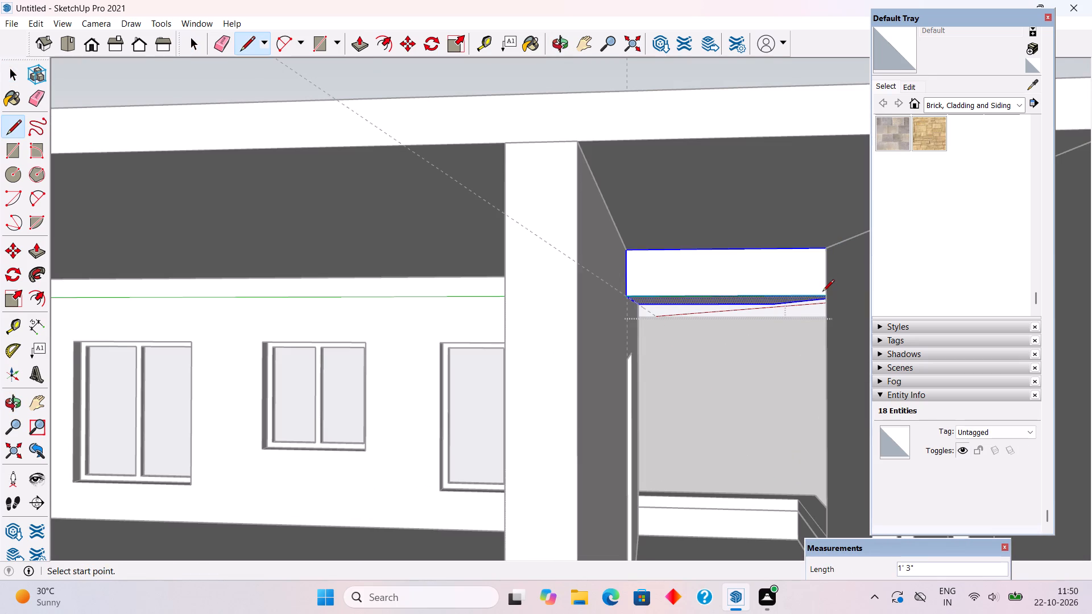
Pull the split-off end face of the beam 13' 5" between the partition wall and front window wall to their open ends.
key(p)
click(819, 290)
scroll(810, 285, down, 8)
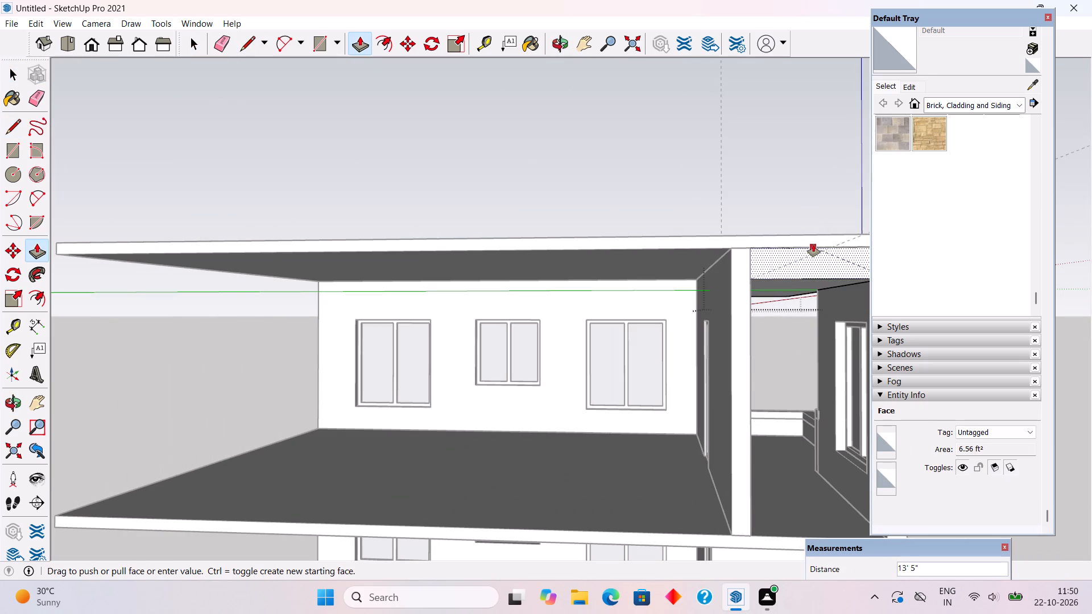
middle_drag(748, 273, 672, 300)
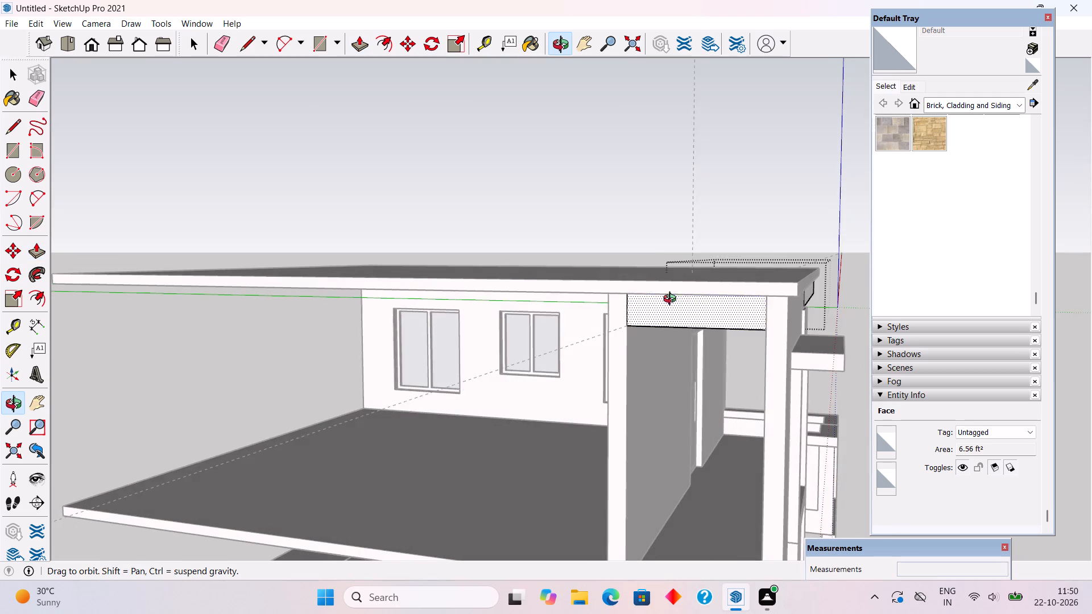
middle_drag(672, 300, 672, 300)
click(752, 378)
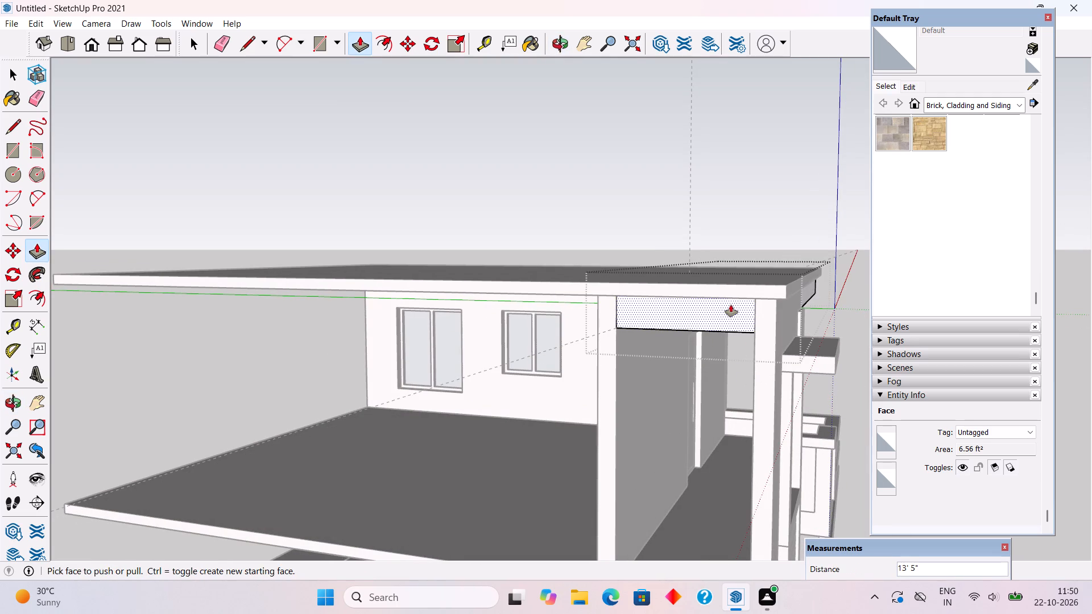
click(730, 305)
key(space)
click(730, 314)
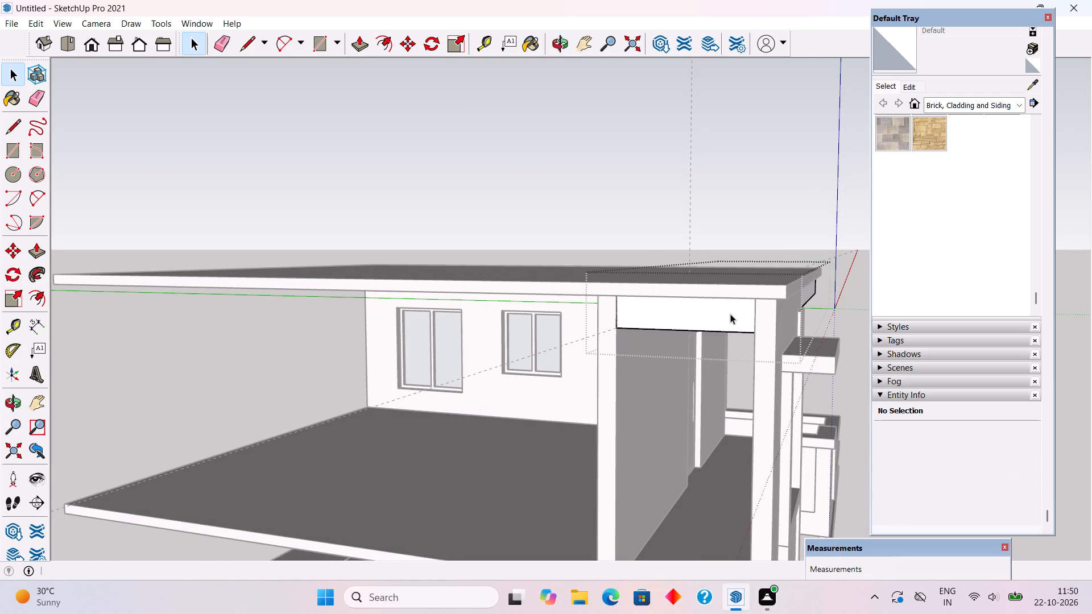
Push the beam's open end face between the partition wall and front window wall back 9" and close the group.
key(p)
click(730, 314)
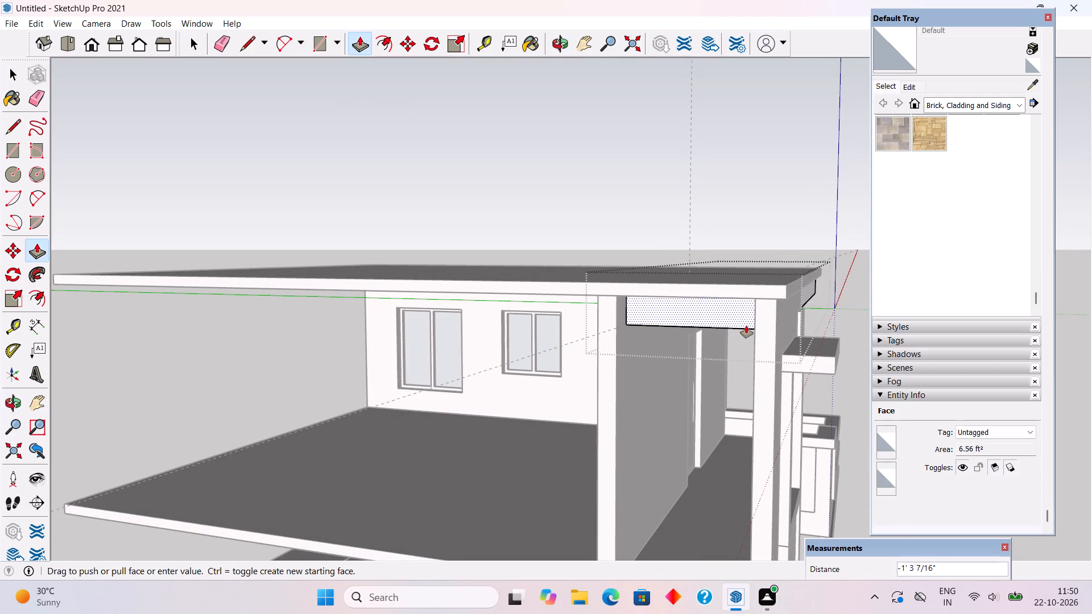
text(9")
key(Return)
key(space)
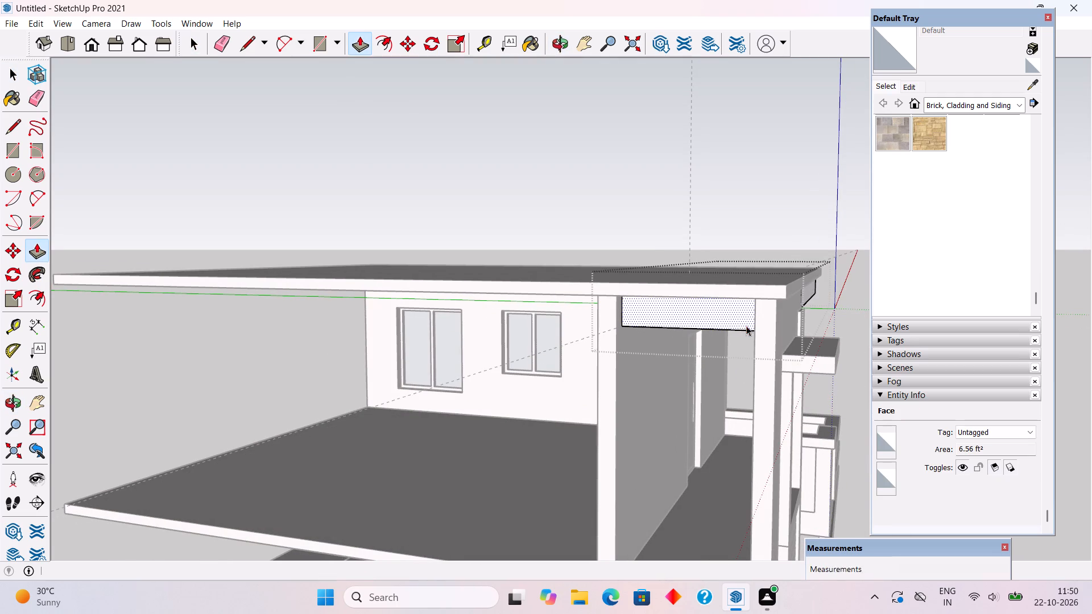
click(732, 239)
Place a guide 9" in from the upper floor's open edge and draw a 9" by 5' 3" rectangle between the partition and front window walls.
scroll(765, 118, down, 6)
middle_drag(754, 225, 756, 321)
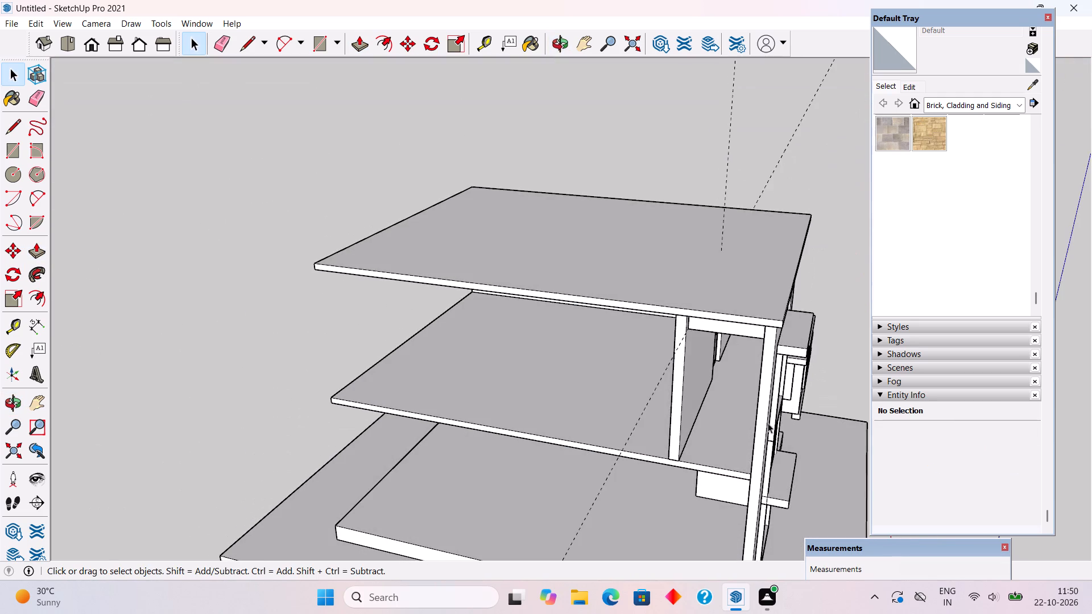
scroll(776, 479, up, 10)
key(t)
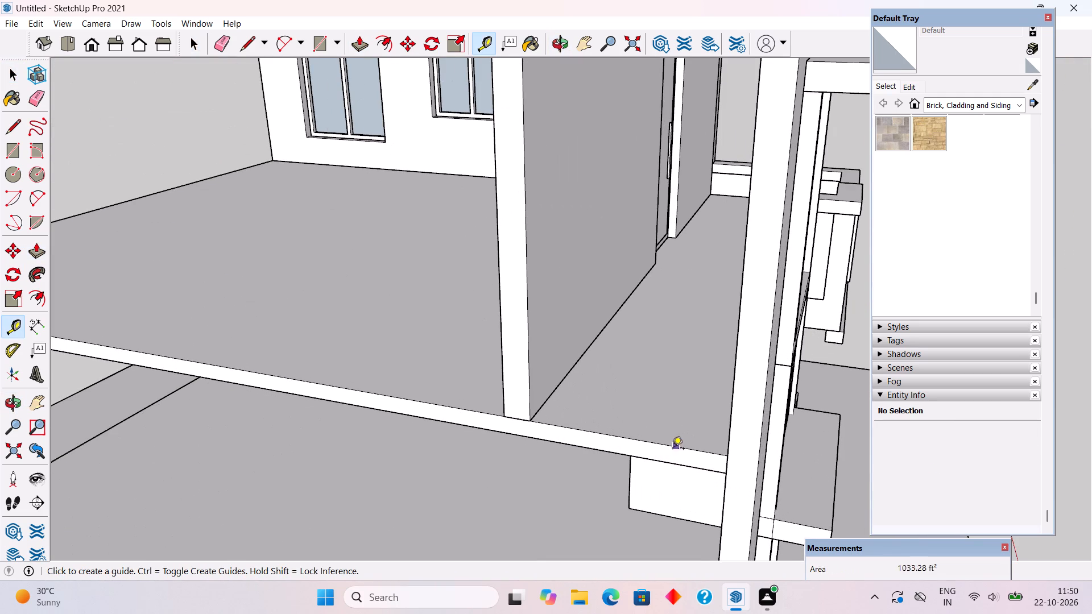
click(673, 447)
text(9")
key(Return)
key(r)
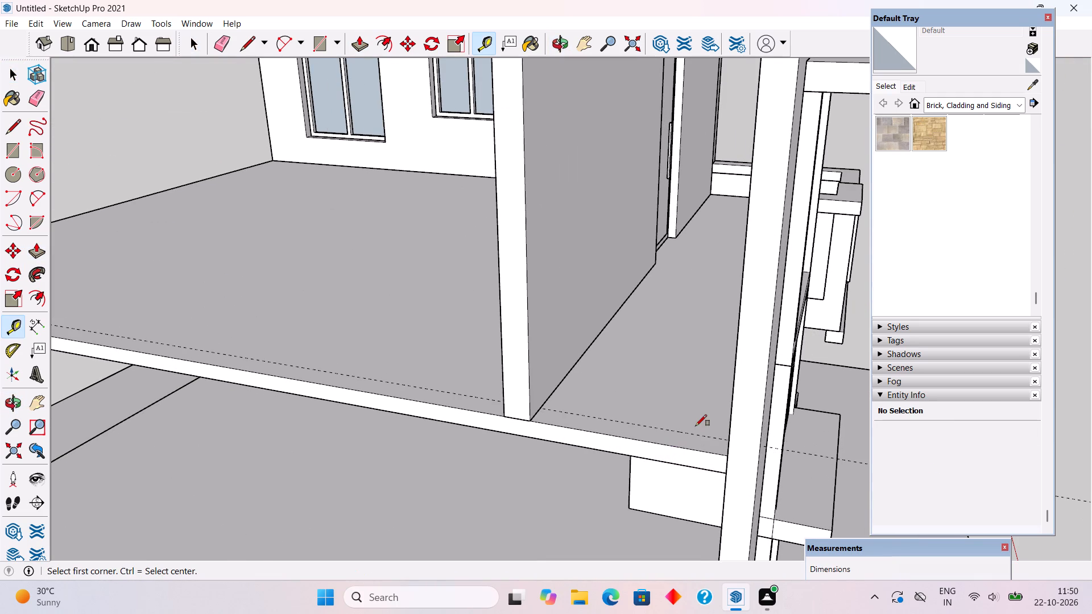
click(543, 409)
click(727, 458)
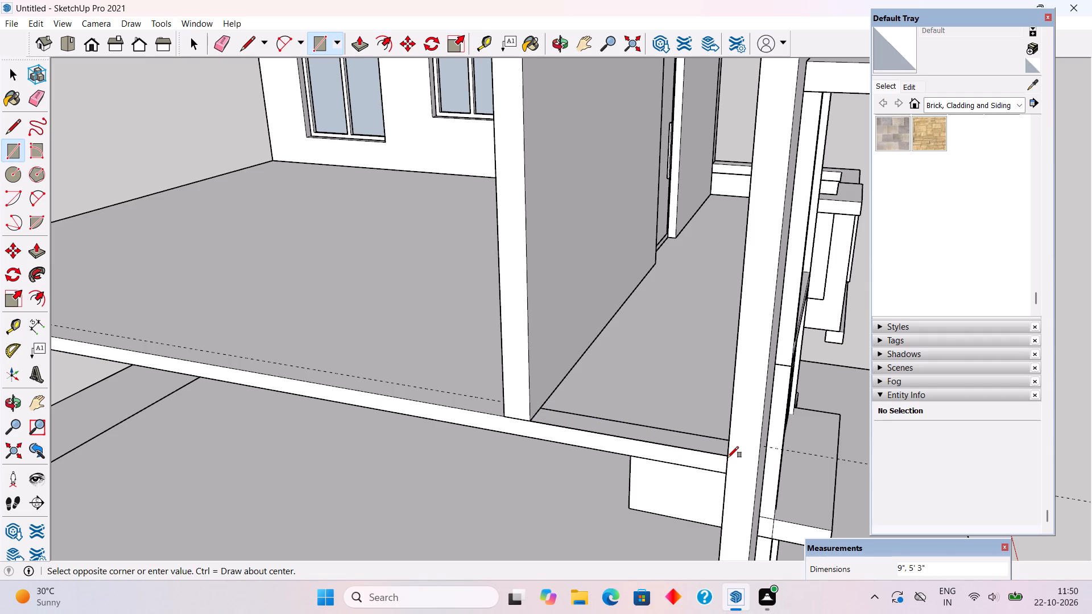
Pull the passage-end rectangle up 11' 6" to the roof slab's underside as a wall and make it a group.
key(p)
click(715, 445)
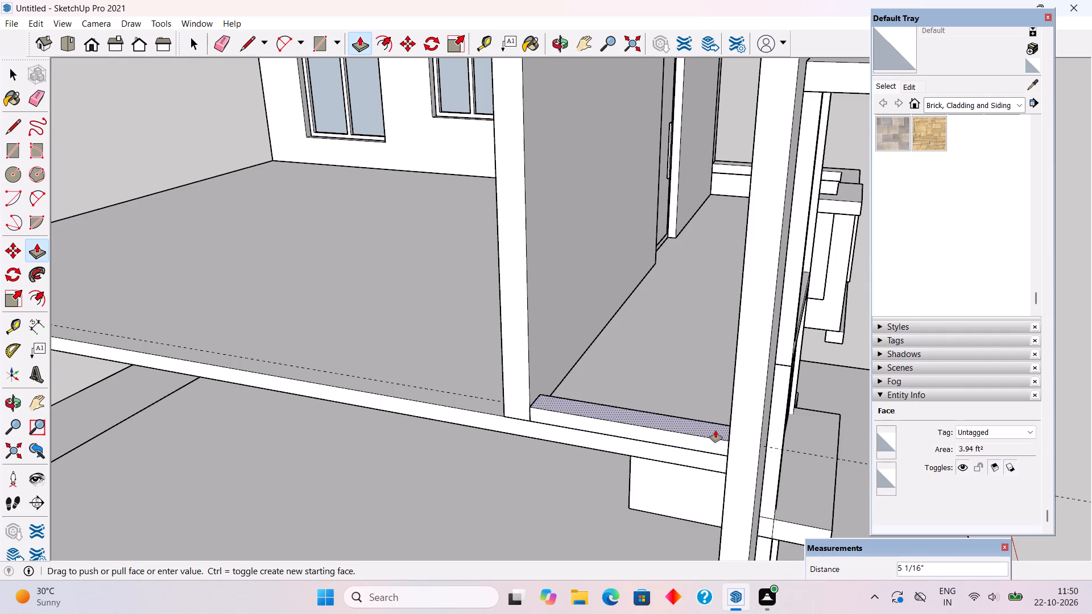
scroll(715, 430, down, 6)
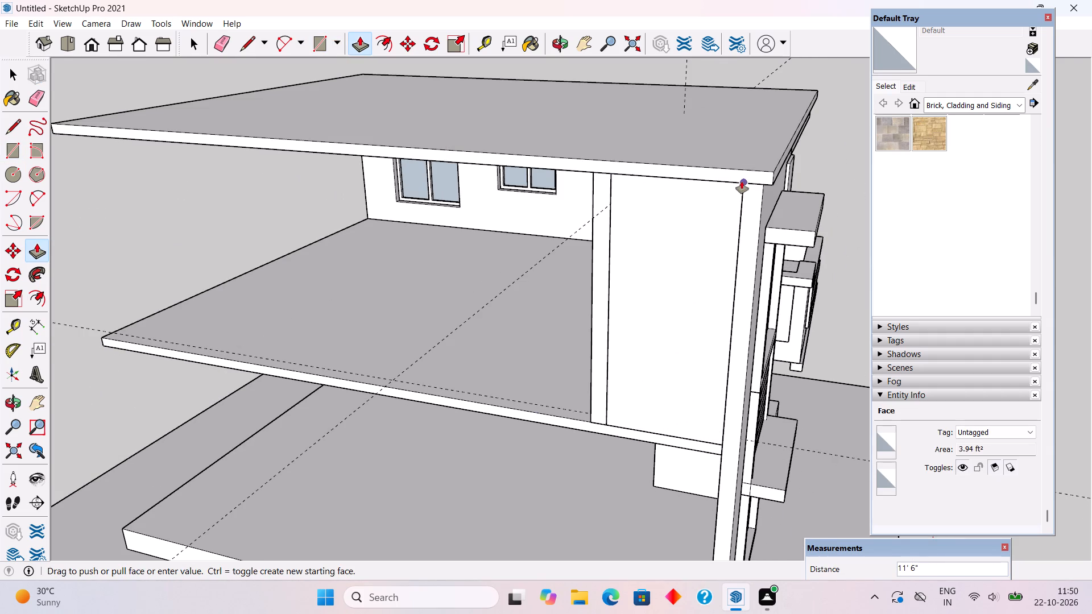
click(742, 181)
key(space)
triple_click(719, 295)
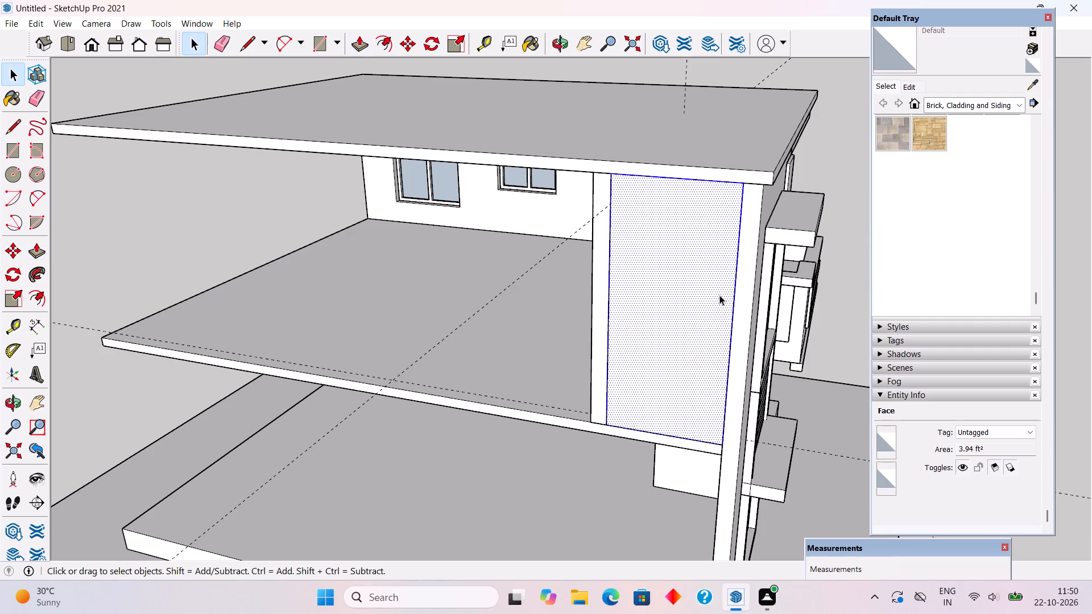
right_click(719, 295)
click(769, 413)
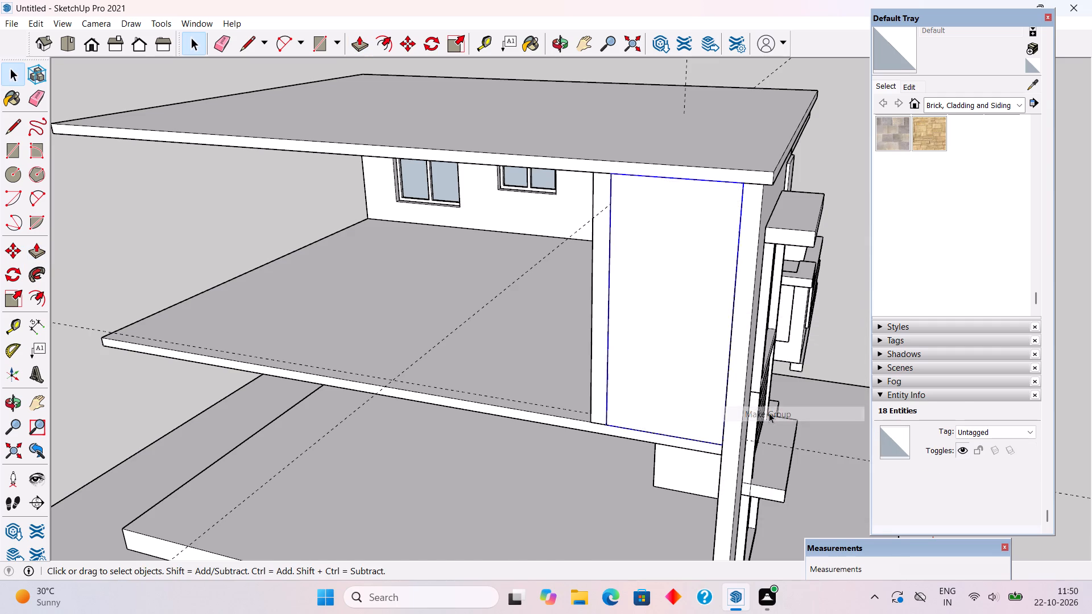
scroll(769, 413, down, 4)
click(842, 355)
Draw the missing 2" and 11" edges where the balcony parapet's raised cap meets the wall beside it.
middle_drag(756, 392, 433, 331)
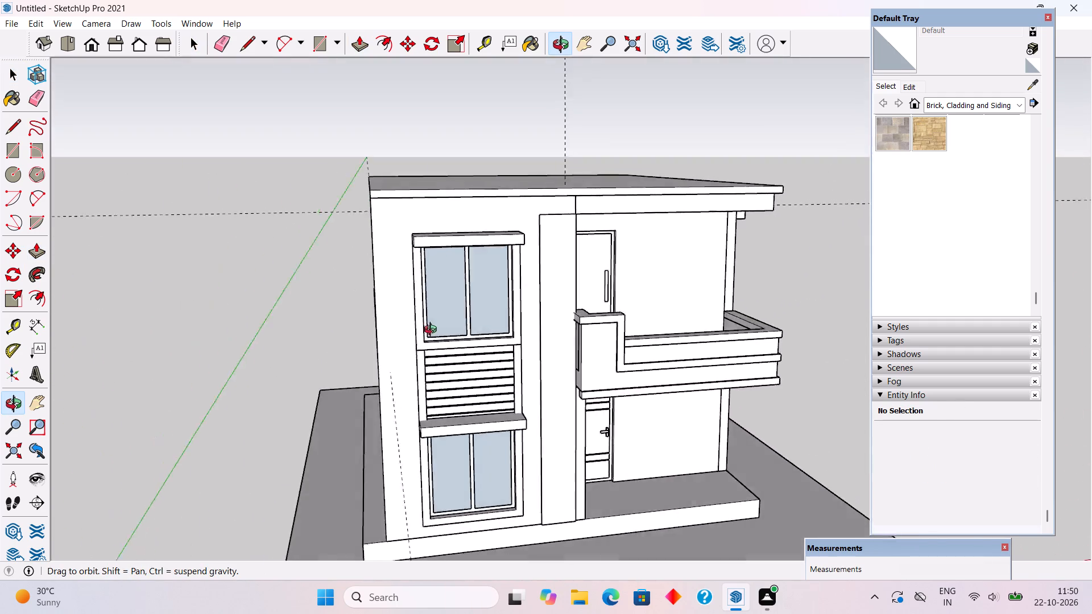
middle_drag(433, 331, 1, 299)
middle_drag(420, 296, 665, 404)
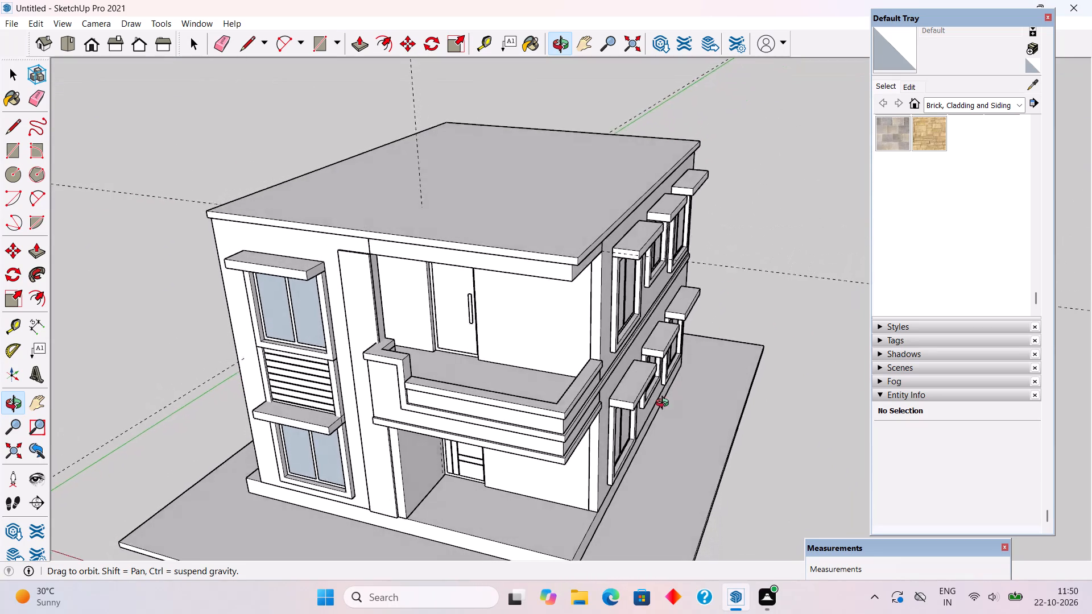
middle_drag(665, 404, 746, 340)
middle_drag(659, 408, 675, 374)
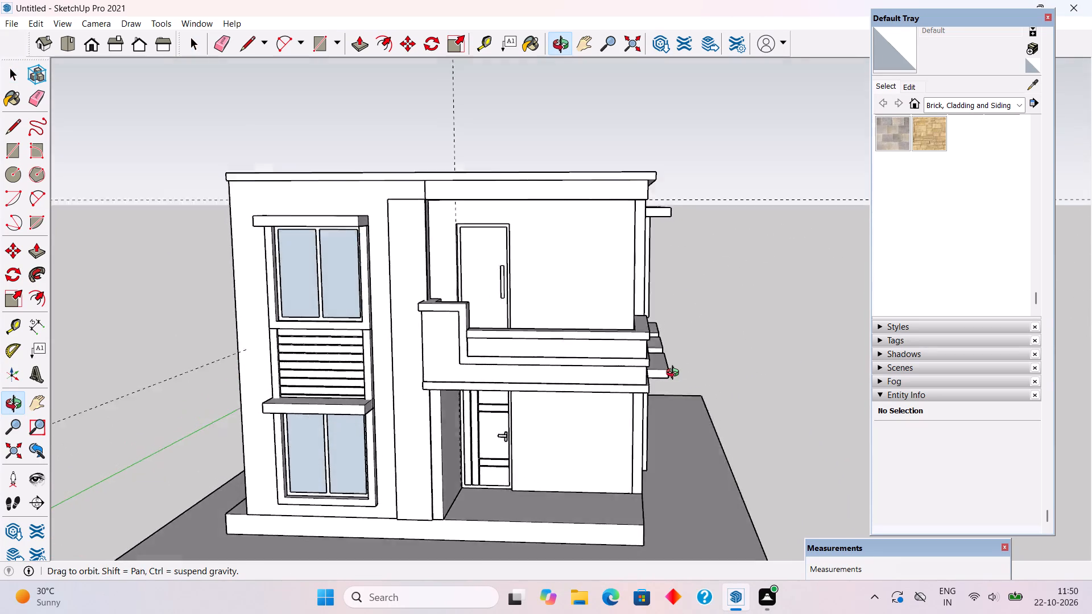
middle_drag(675, 374, 686, 468)
scroll(417, 356, up, 12)
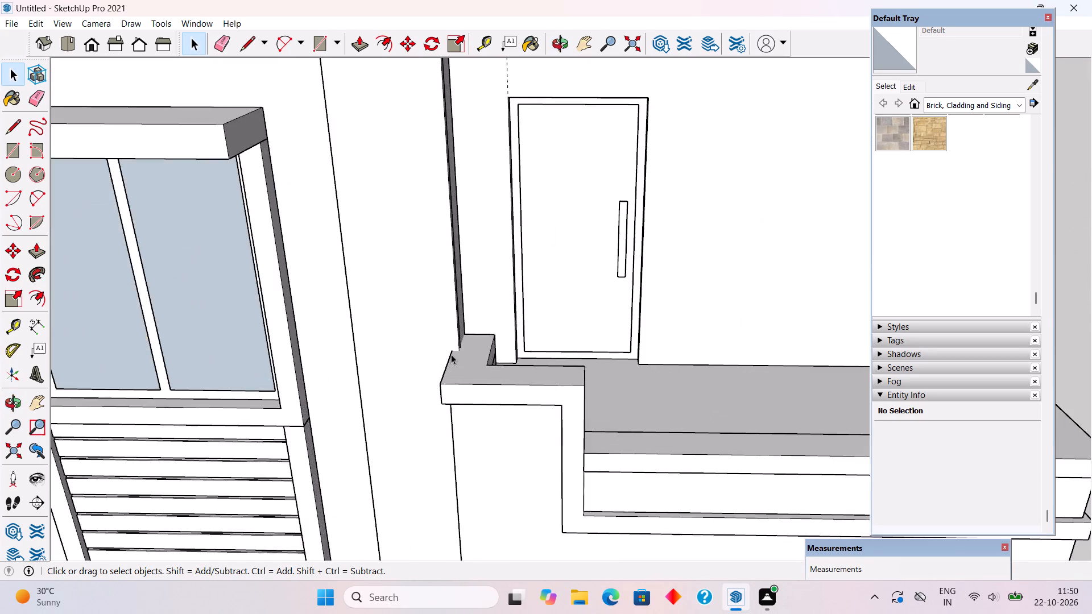
scroll(451, 354, up, 8)
middle_drag(496, 330, 459, 367)
scroll(387, 400, up, 4)
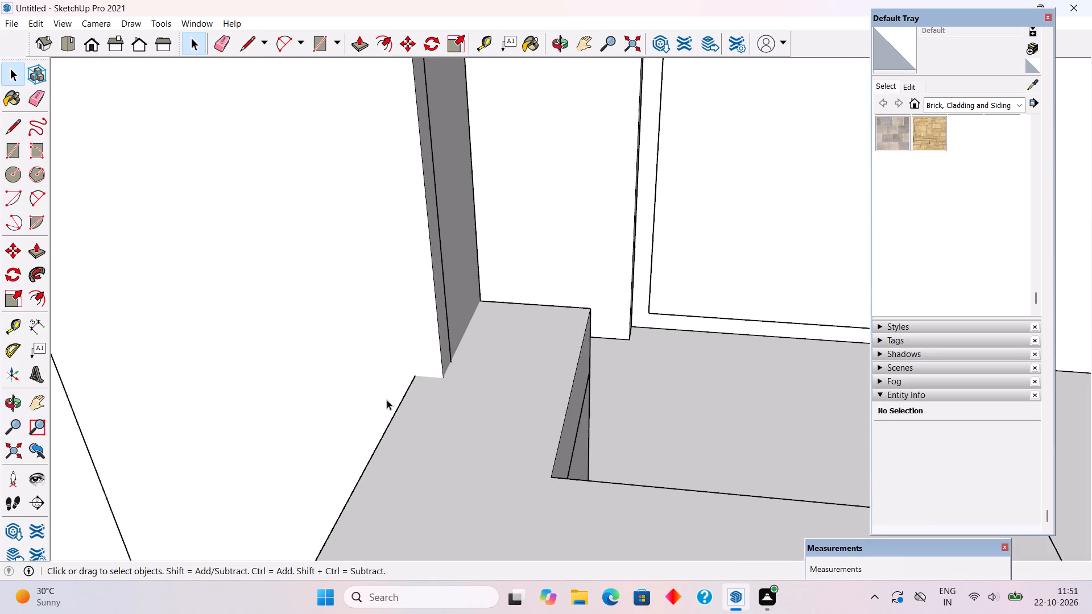
key(l)
click(416, 378)
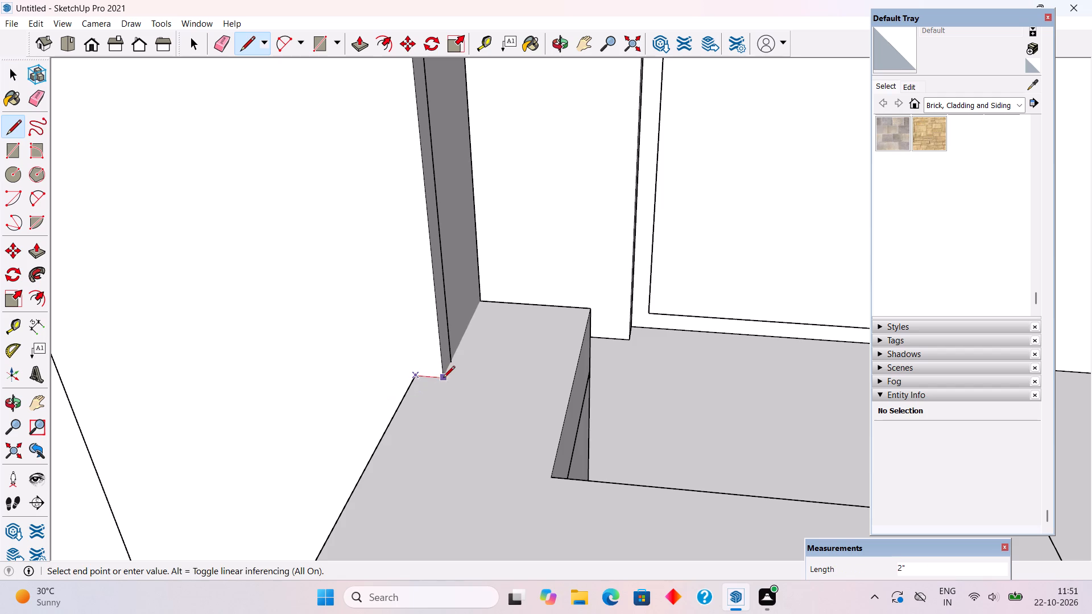
click(446, 379)
click(486, 302)
key(space)
Examine the house exterior from the front and window side, checking the balcony, porch, beam and roof overhang.
scroll(486, 302, down, 11)
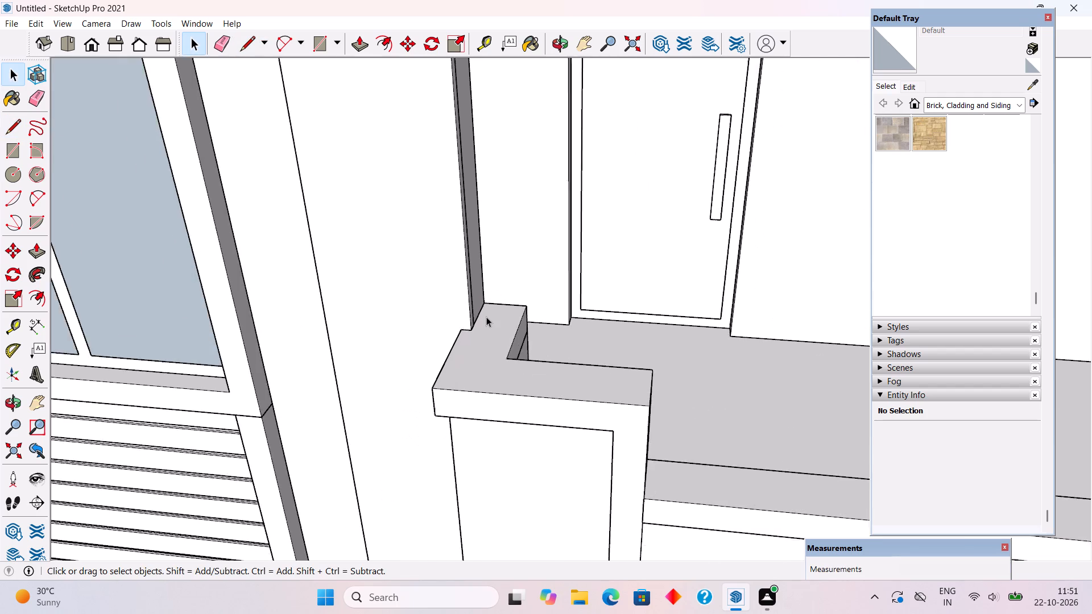
scroll(486, 317, down, 13)
middle_drag(517, 408, 546, 264)
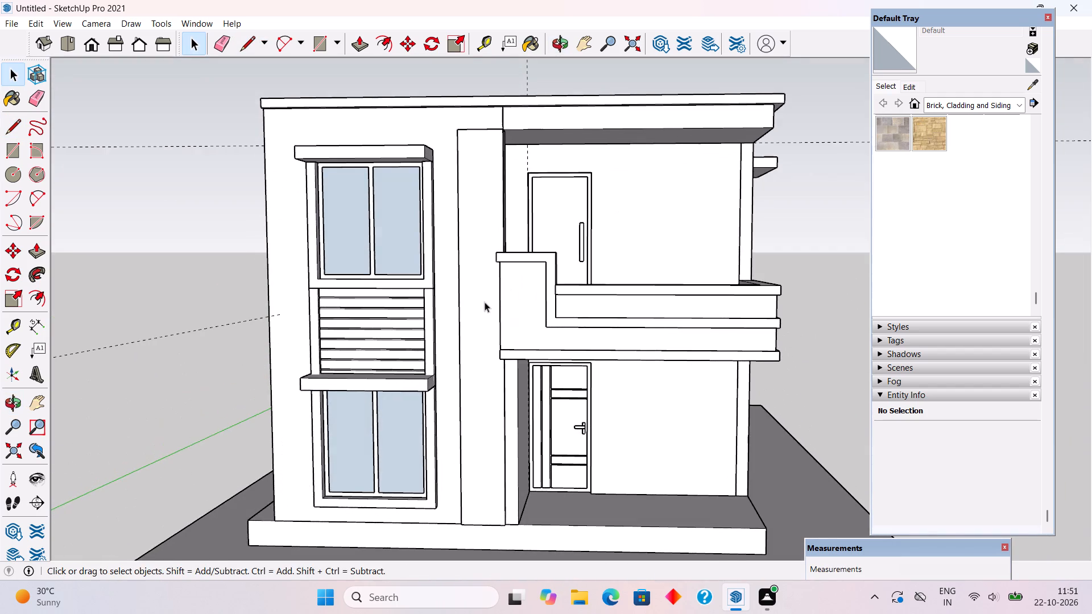
middle_drag(481, 303, 474, 262)
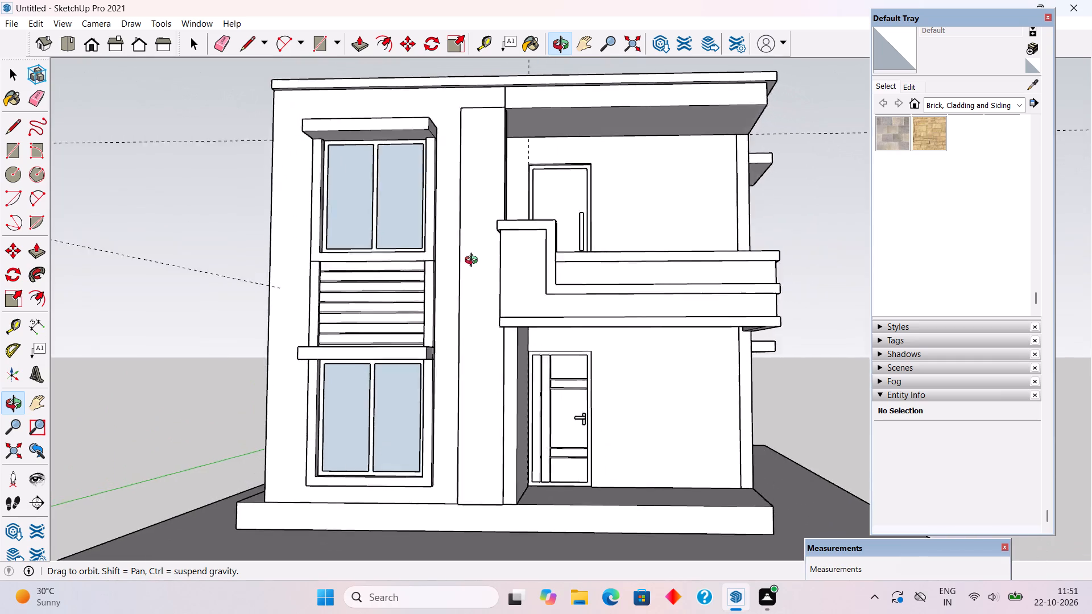
middle_drag(474, 262, 279, 305)
scroll(314, 312, down, 4)
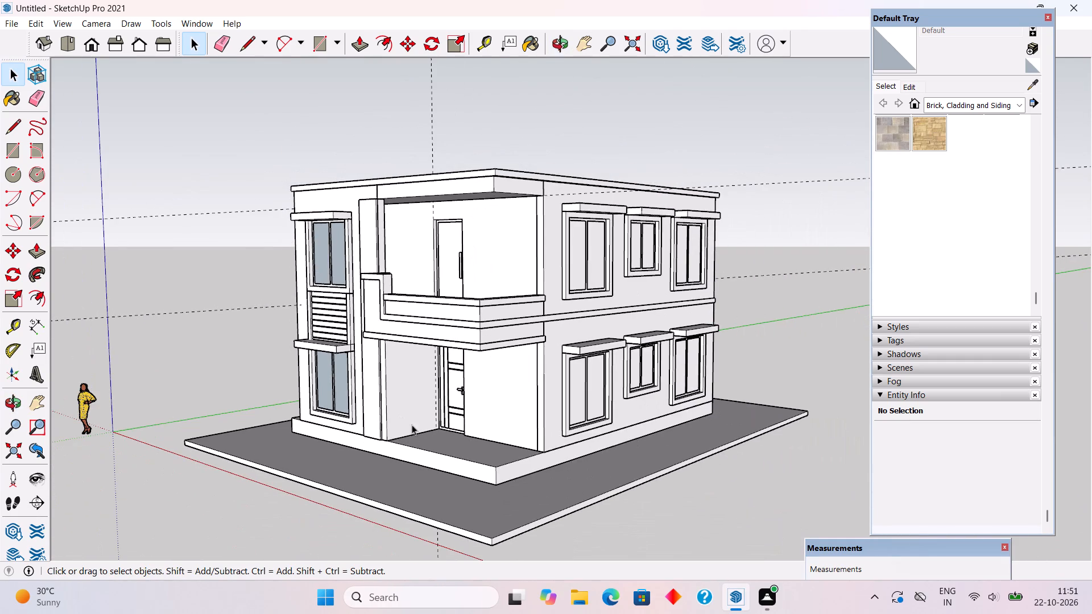
middle_drag(457, 448, 709, 473)
scroll(574, 503, up, 1)
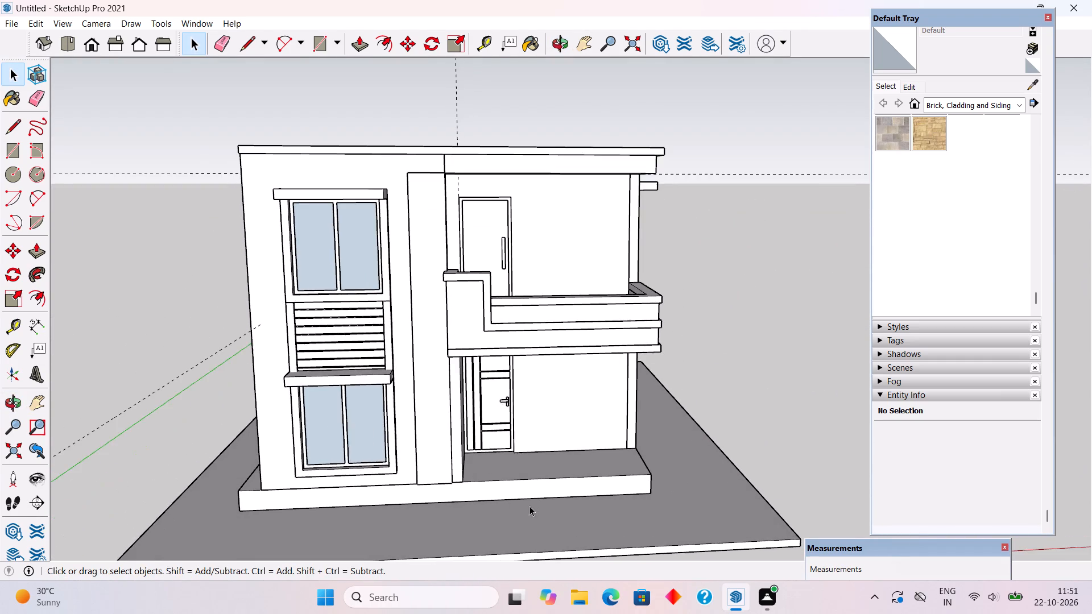
scroll(471, 453, up, 5)
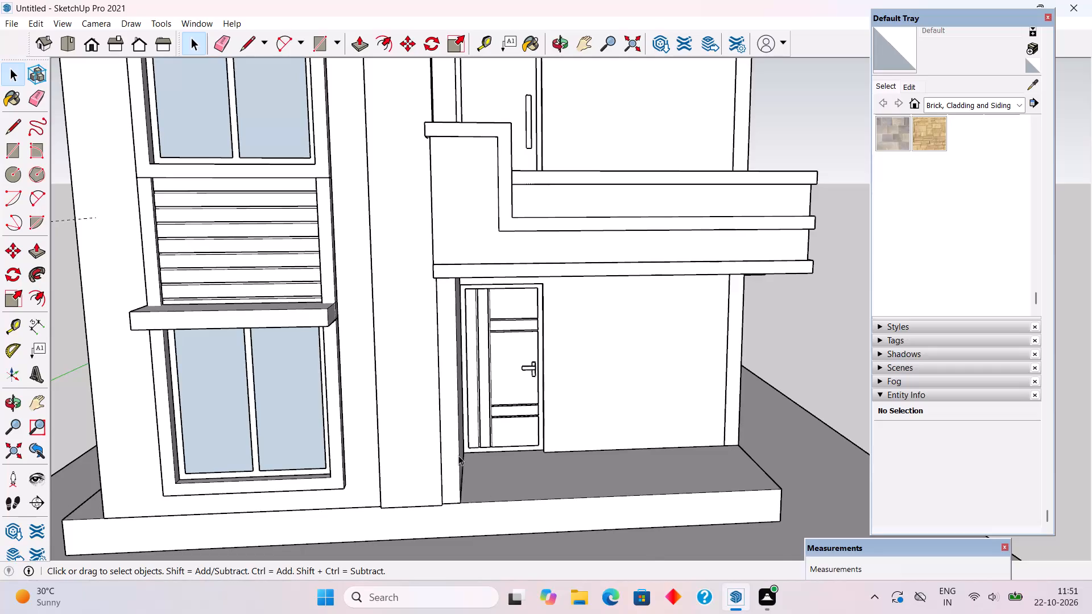
scroll(458, 455, down, 5)
middle_drag(454, 293, 204, 370)
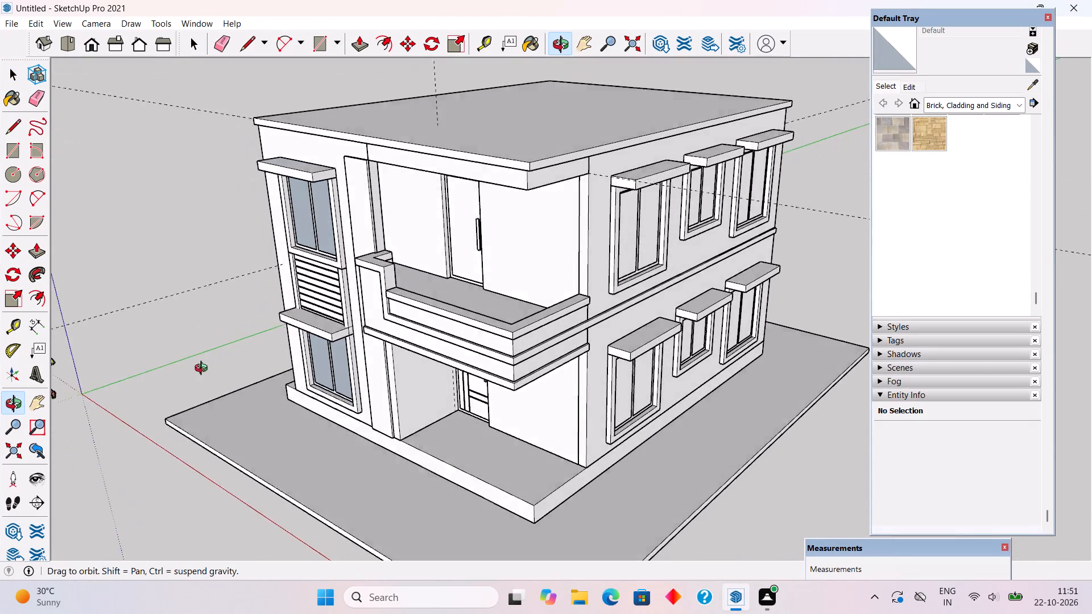
middle_drag(204, 370, 272, 366)
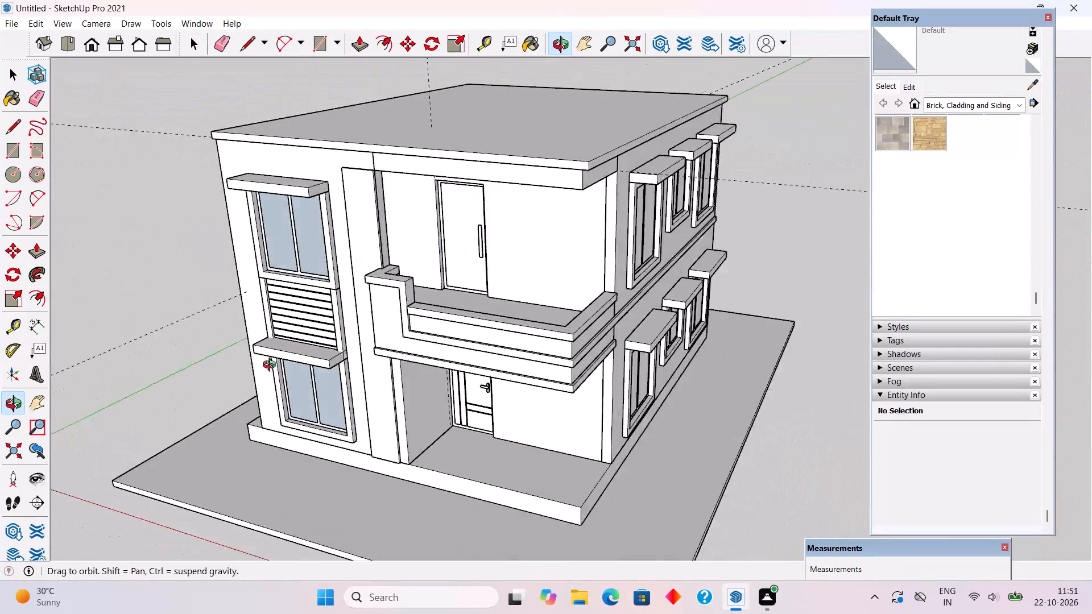
middle_drag(272, 366, 228, 371)
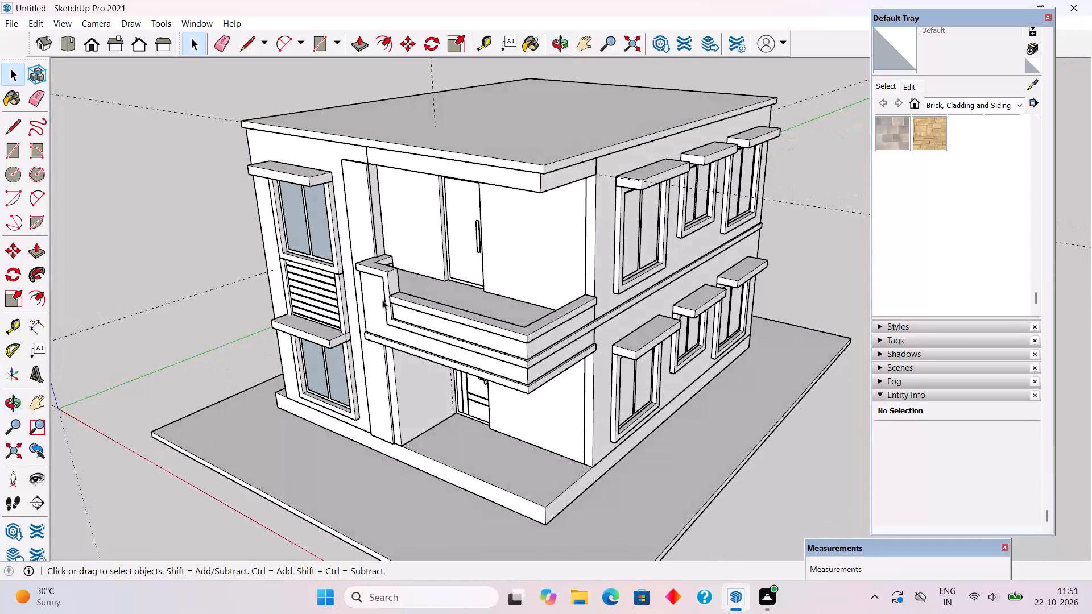
Place guides at the partition wall's corner beside the balcony door and 9" inward, then draw a 9" by 5' 3" rectangle across the passage floor.
scroll(483, 272, up, 11)
middle_drag(404, 284, 381, 333)
scroll(370, 348, up, 2)
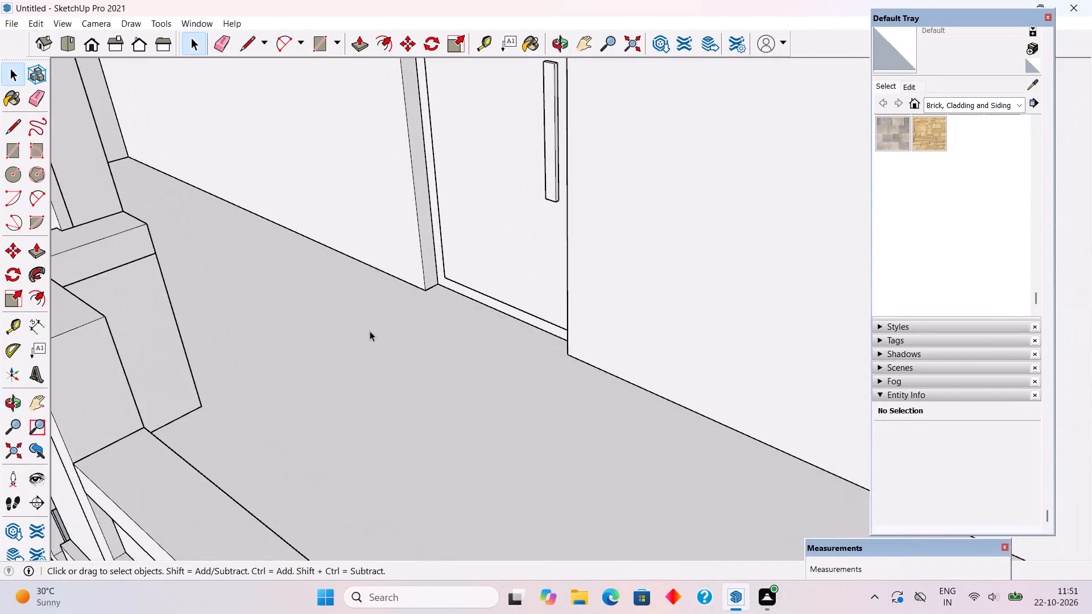
middle_drag(370, 328, 328, 345)
scroll(403, 269, up, 4)
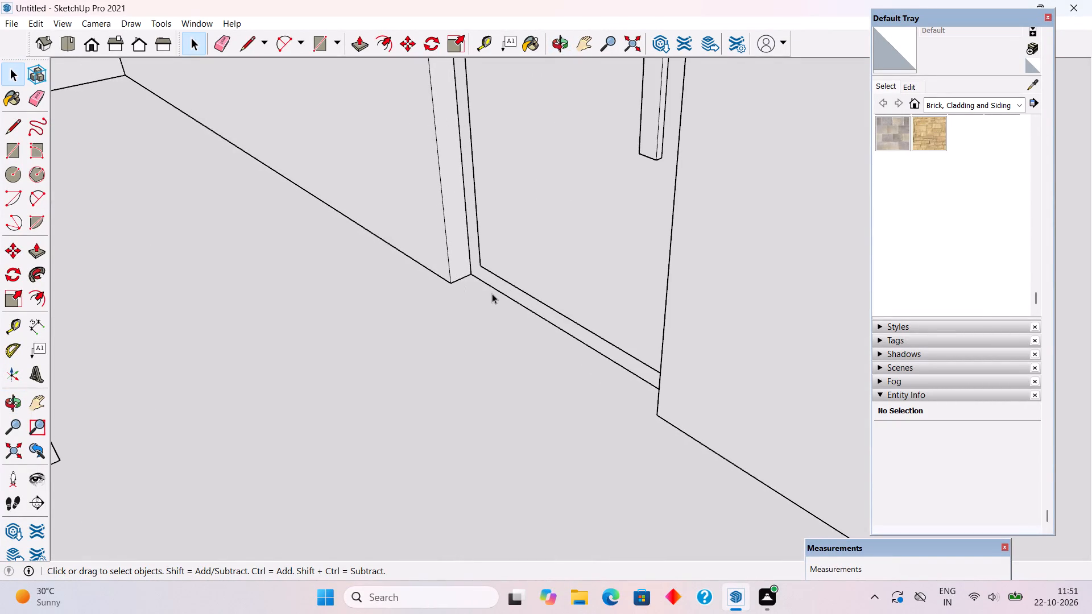
key(t)
double_click(460, 283)
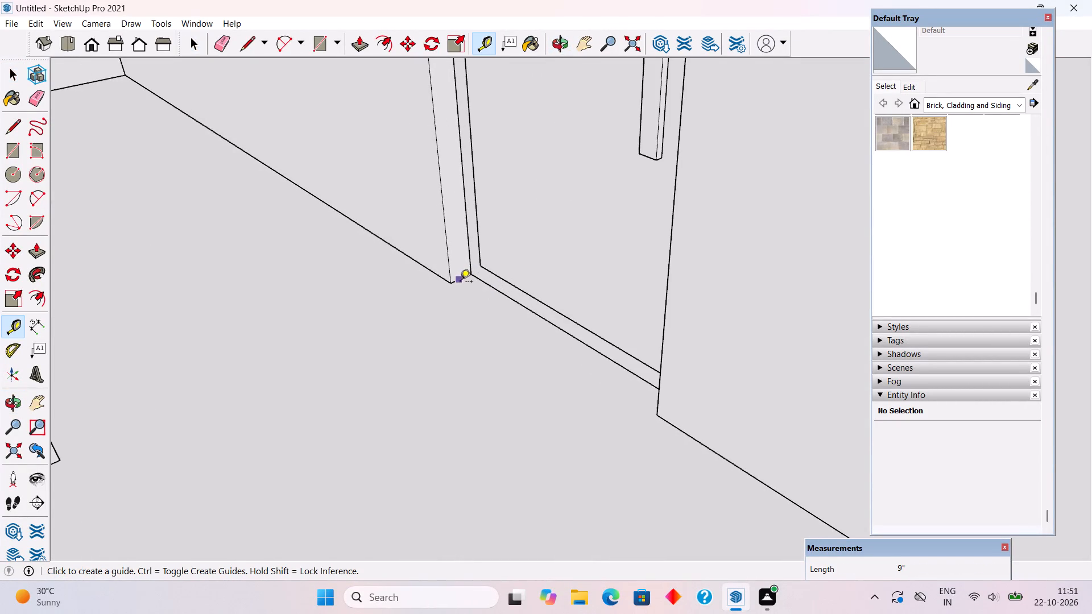
click(417, 301)
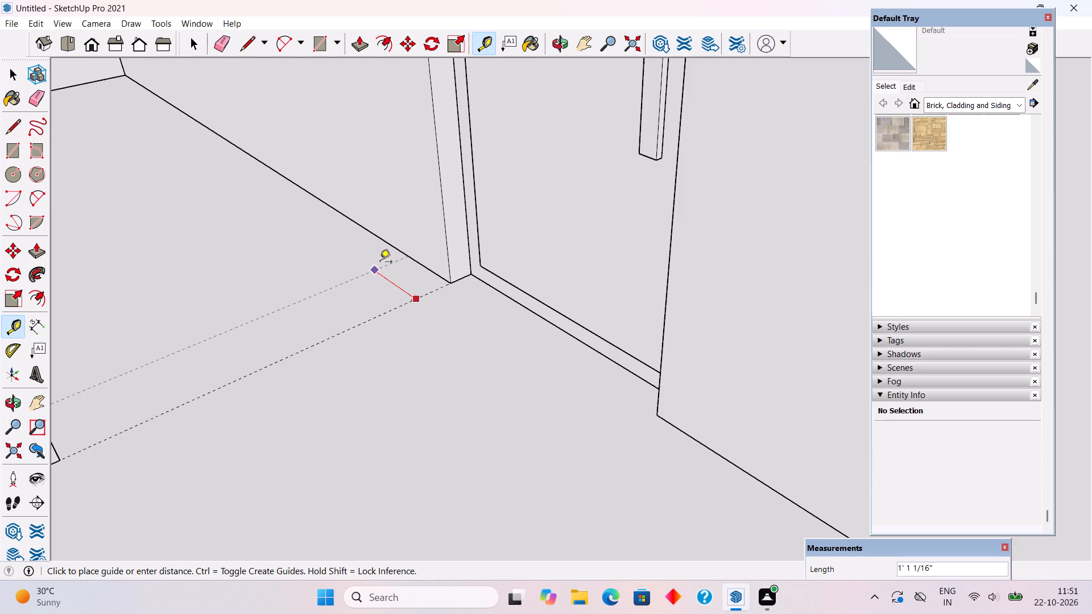
text(9")
key(Return)
scroll(380, 263, down, 5)
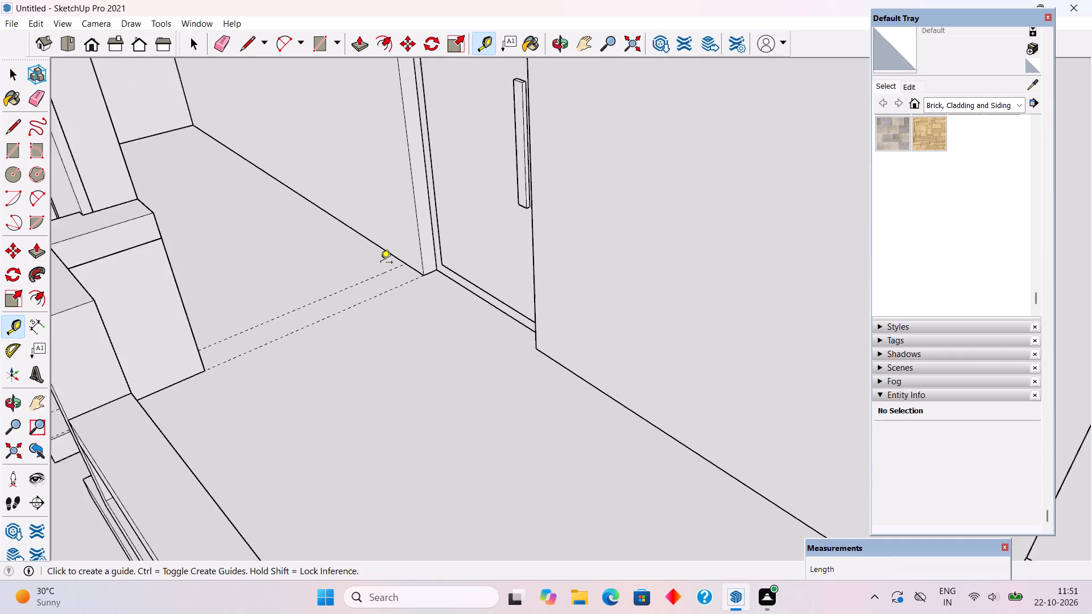
middle_drag(365, 288, 307, 301)
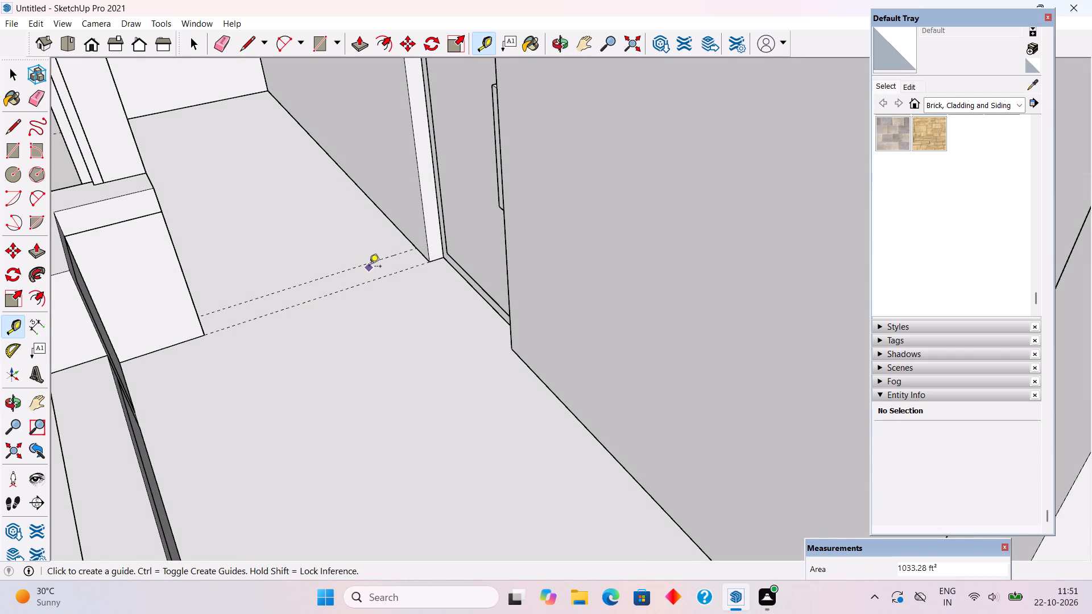
key(r)
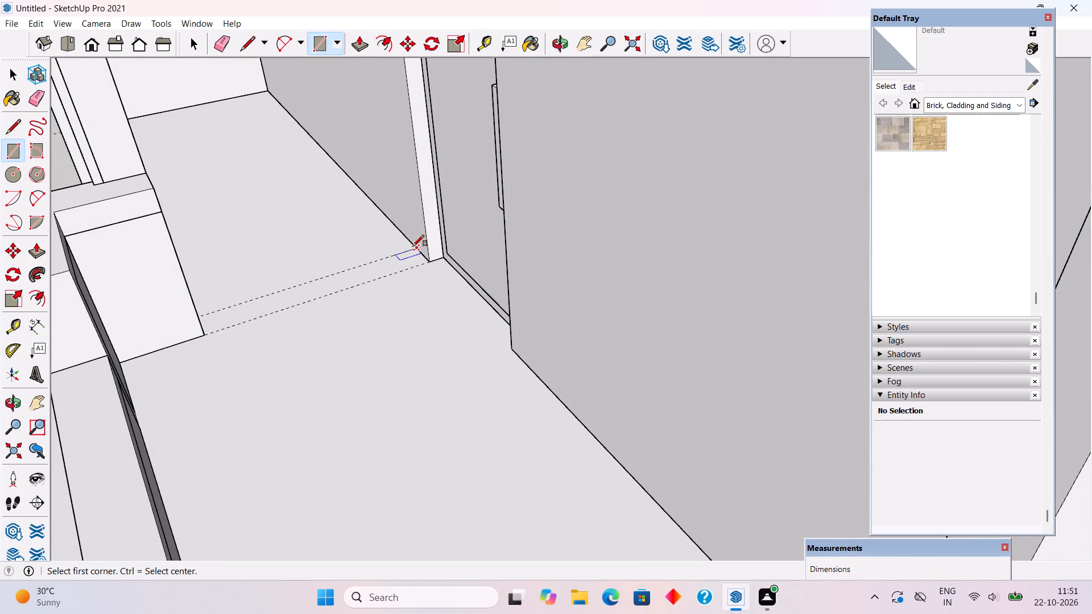
click(413, 246)
click(210, 334)
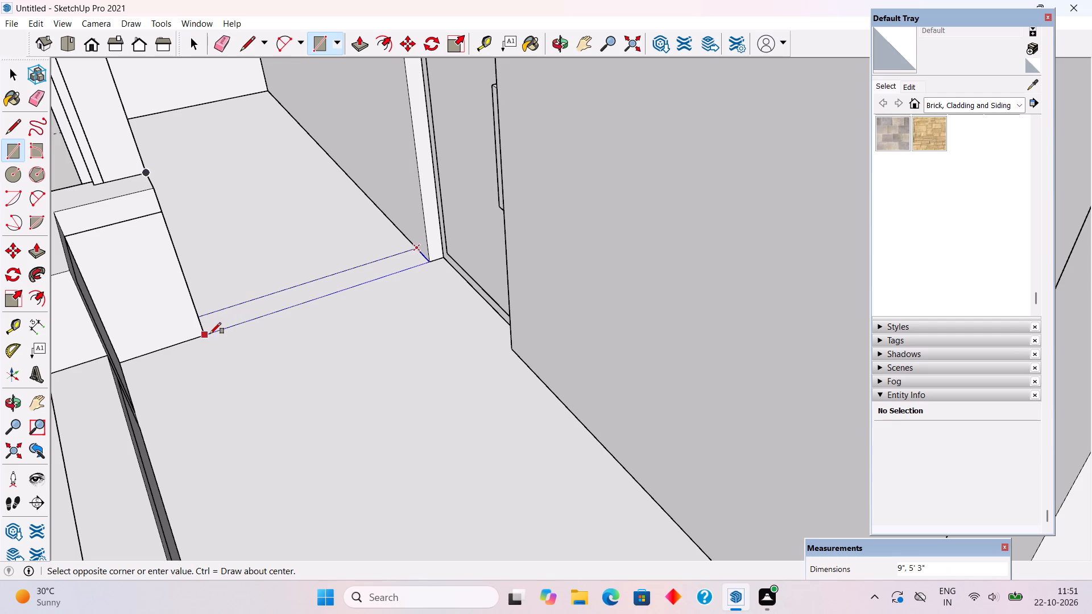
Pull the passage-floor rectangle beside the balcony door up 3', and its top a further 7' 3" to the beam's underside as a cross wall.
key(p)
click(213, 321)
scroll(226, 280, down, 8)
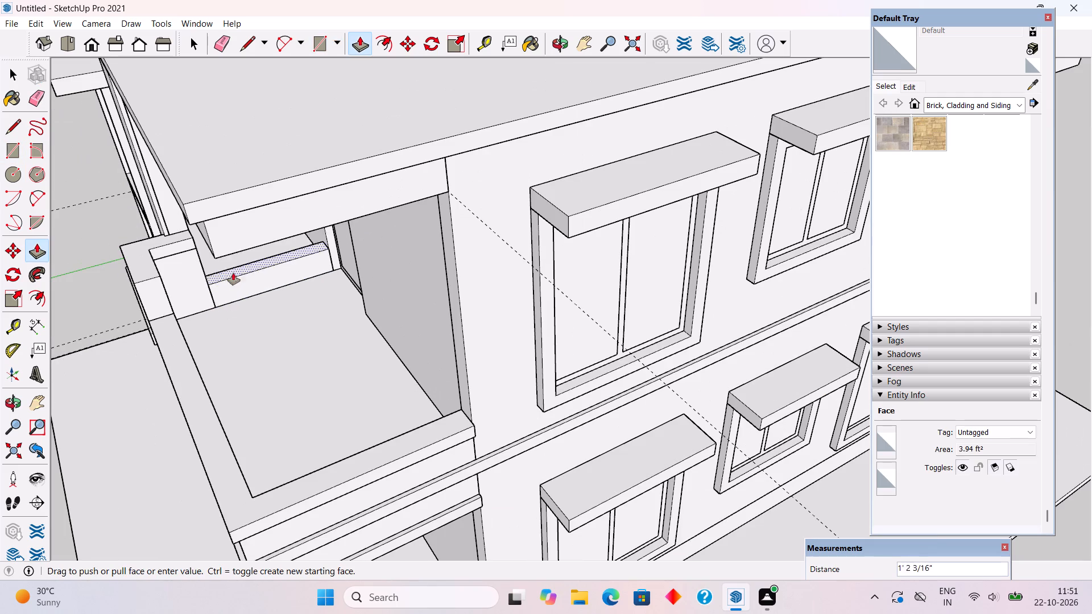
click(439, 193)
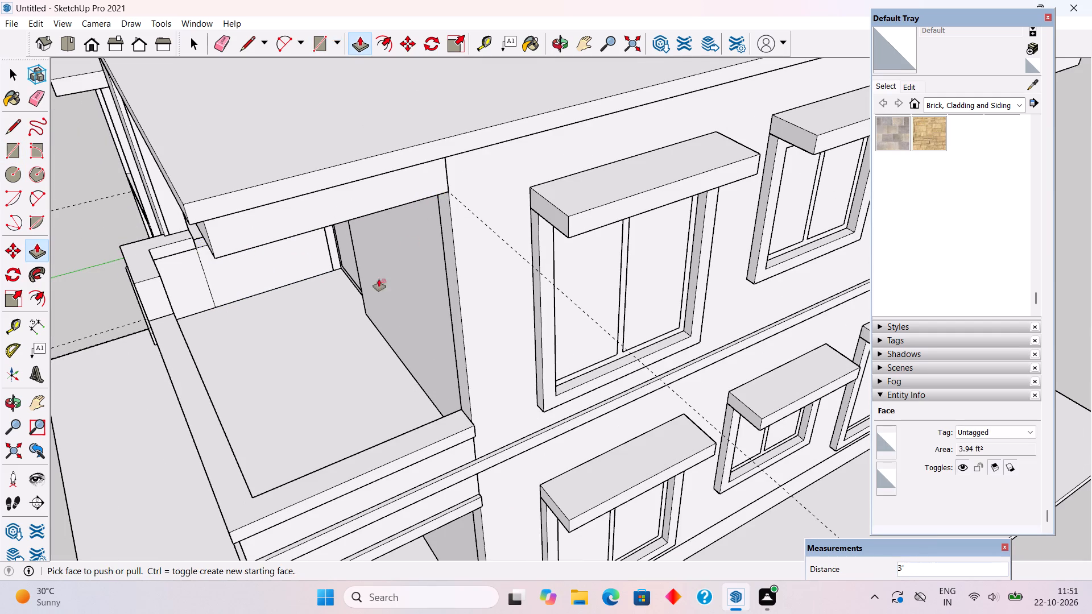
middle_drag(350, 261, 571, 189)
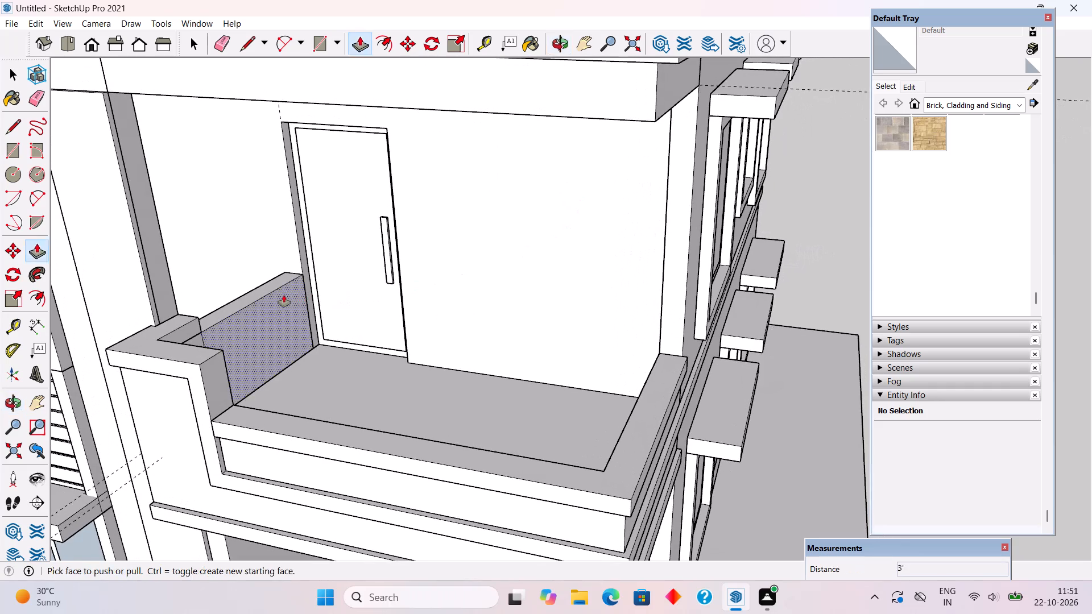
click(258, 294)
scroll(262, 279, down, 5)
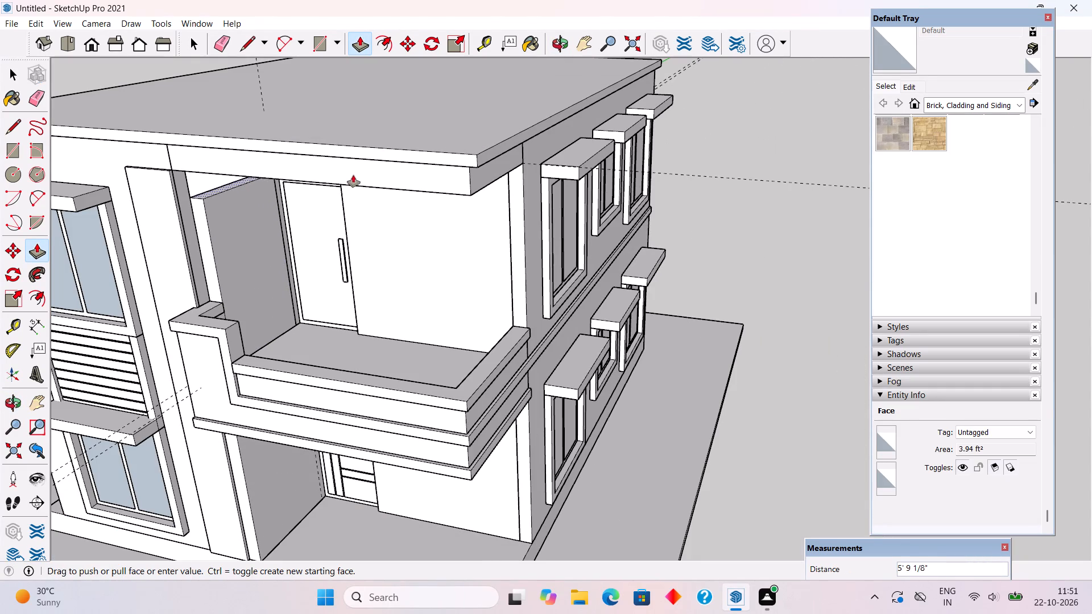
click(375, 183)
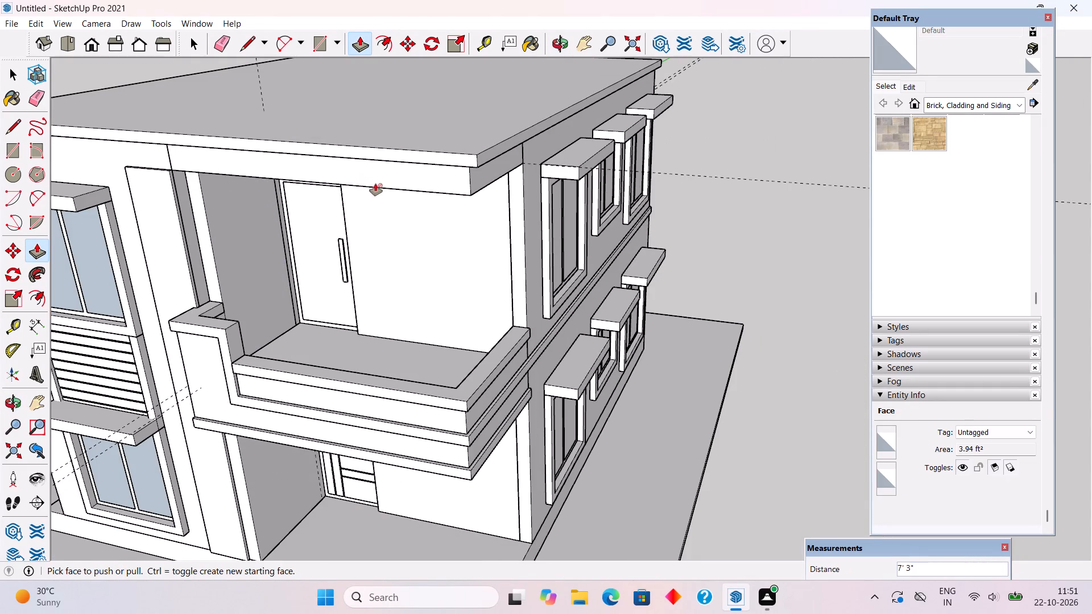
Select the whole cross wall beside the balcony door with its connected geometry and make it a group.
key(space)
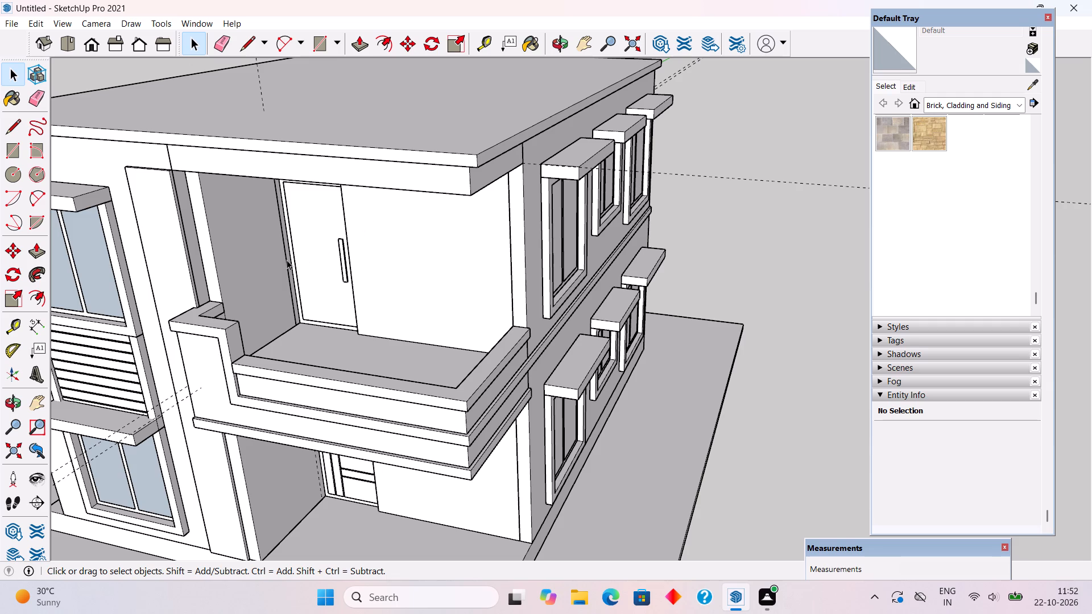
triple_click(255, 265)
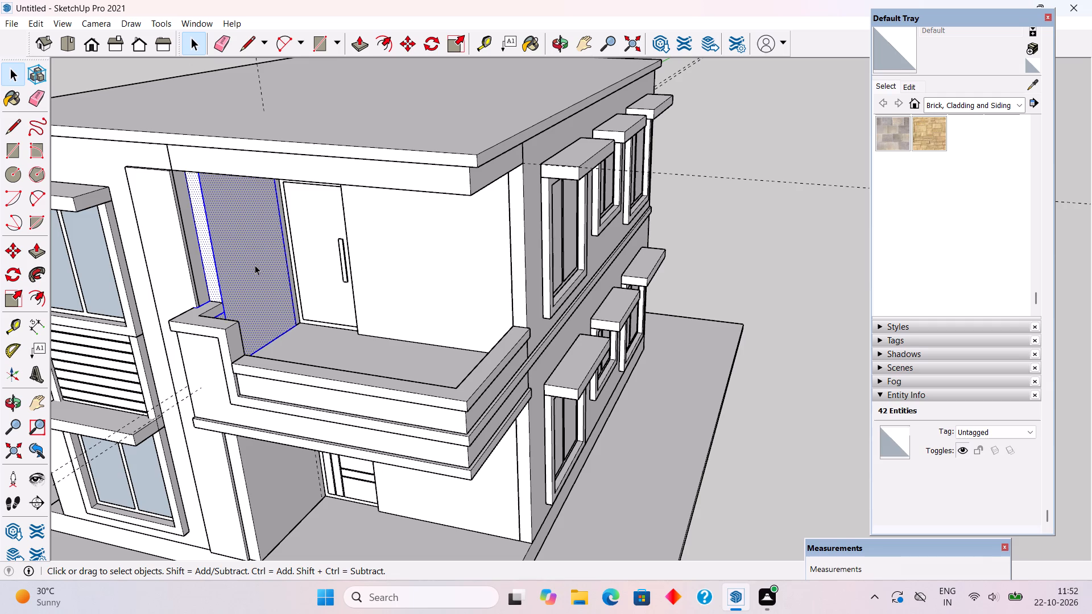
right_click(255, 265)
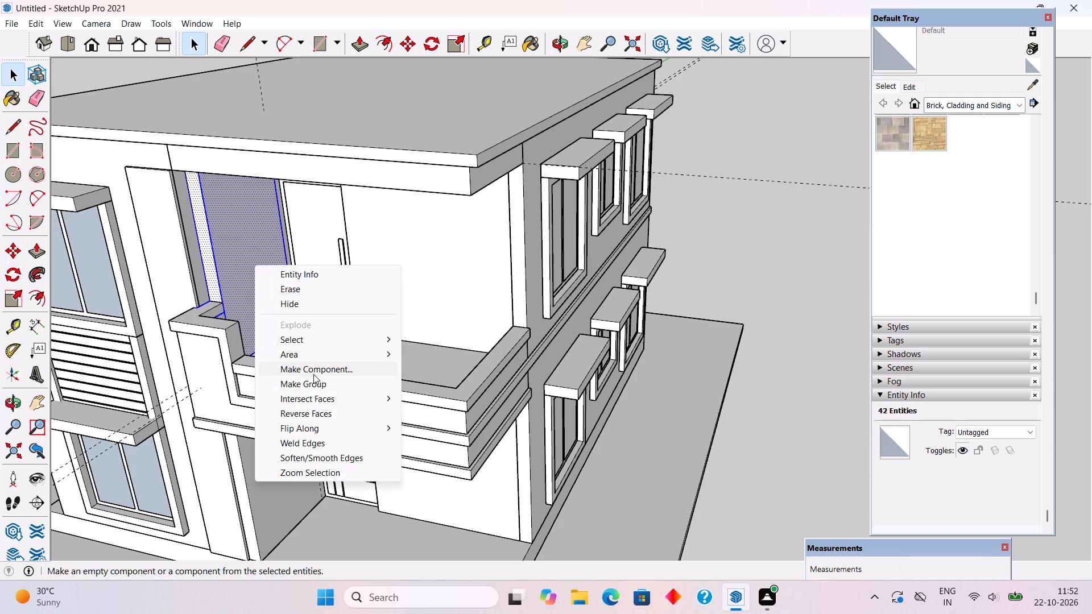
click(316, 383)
Examine the grouped cross wall from above and from the front, checking how it meets the parapet, passage and balcony floor.
middle_drag(270, 338, 389, 352)
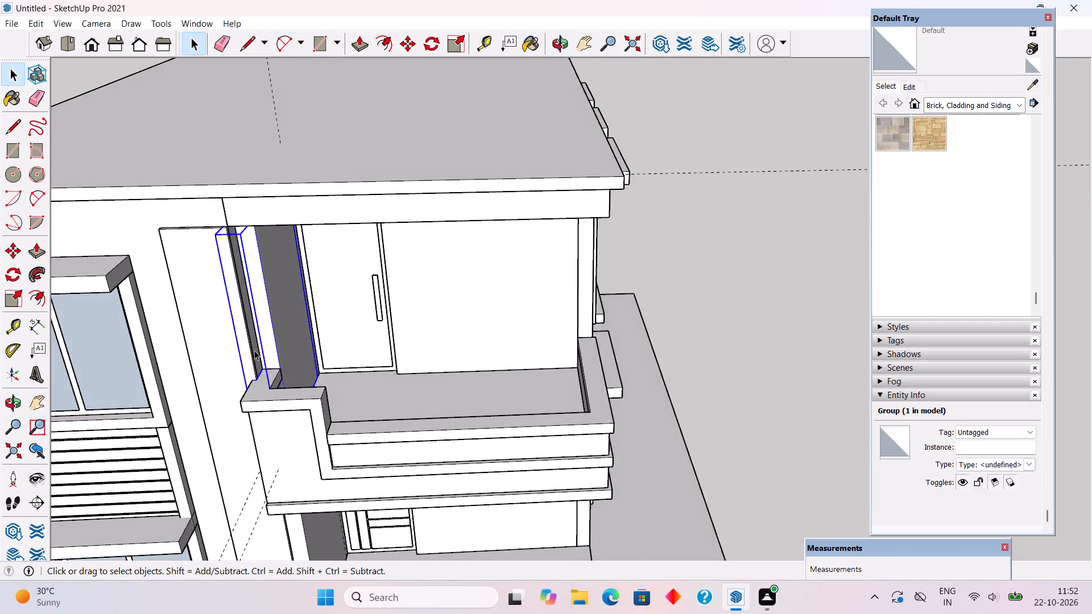
scroll(253, 349, up, 5)
middle_drag(317, 362, 205, 529)
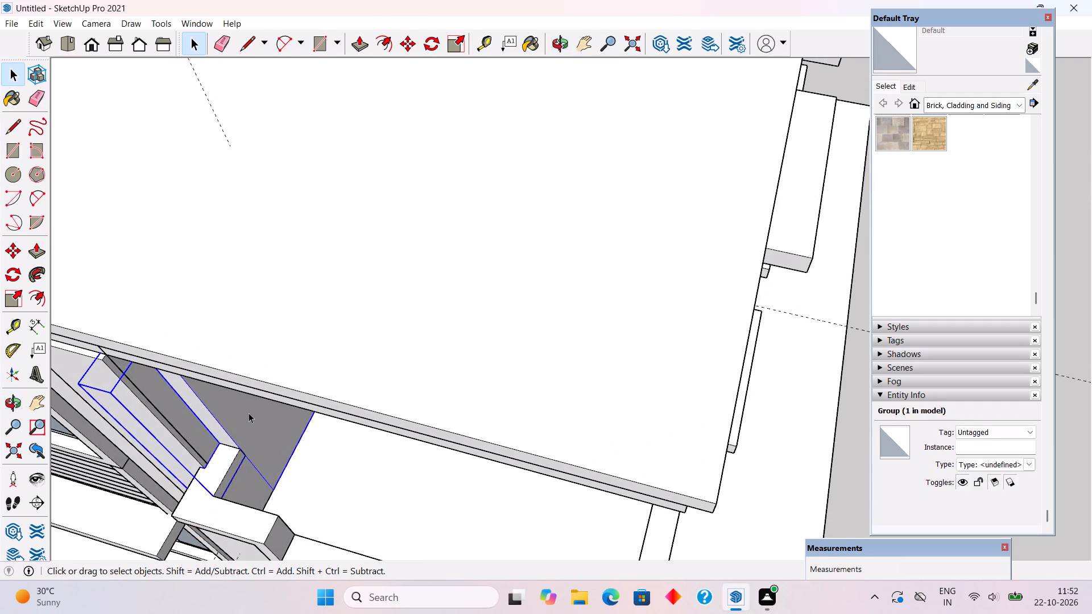
triple_click(249, 413)
scroll(248, 474, up, 5)
middle_drag(255, 483, 34, 360)
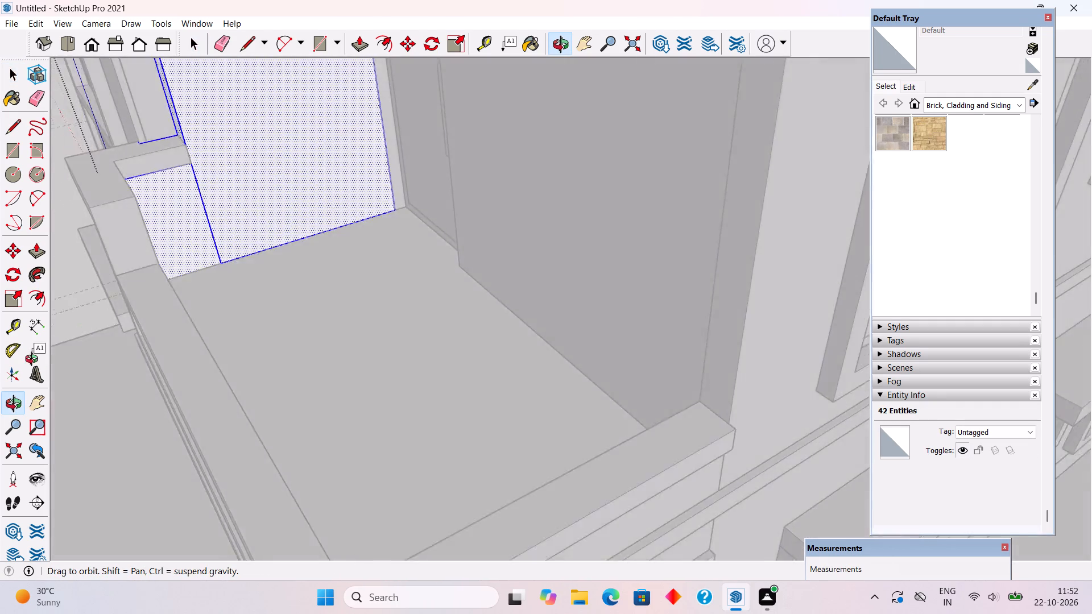
middle_drag(34, 360, 321, 454)
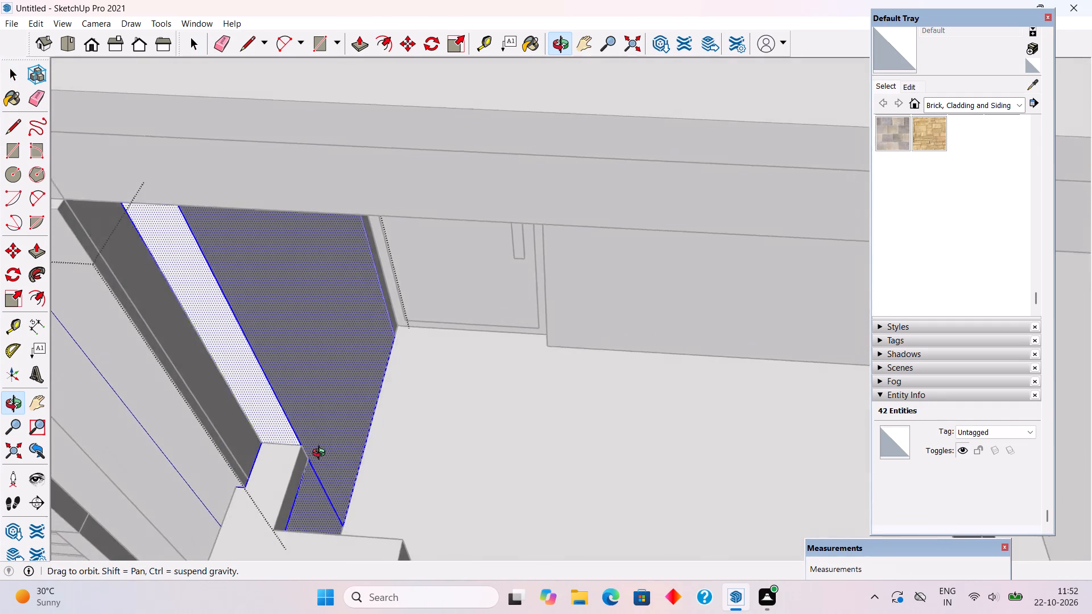
middle_drag(321, 454, 332, 443)
scroll(260, 383, down, 11)
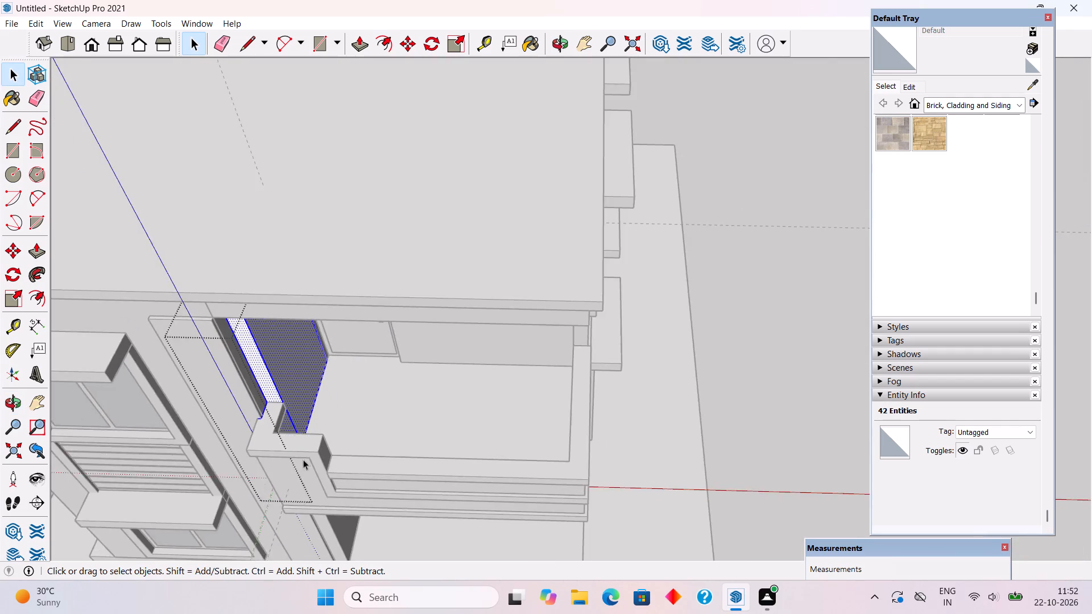
middle_drag(300, 450, 351, 260)
click(634, 213)
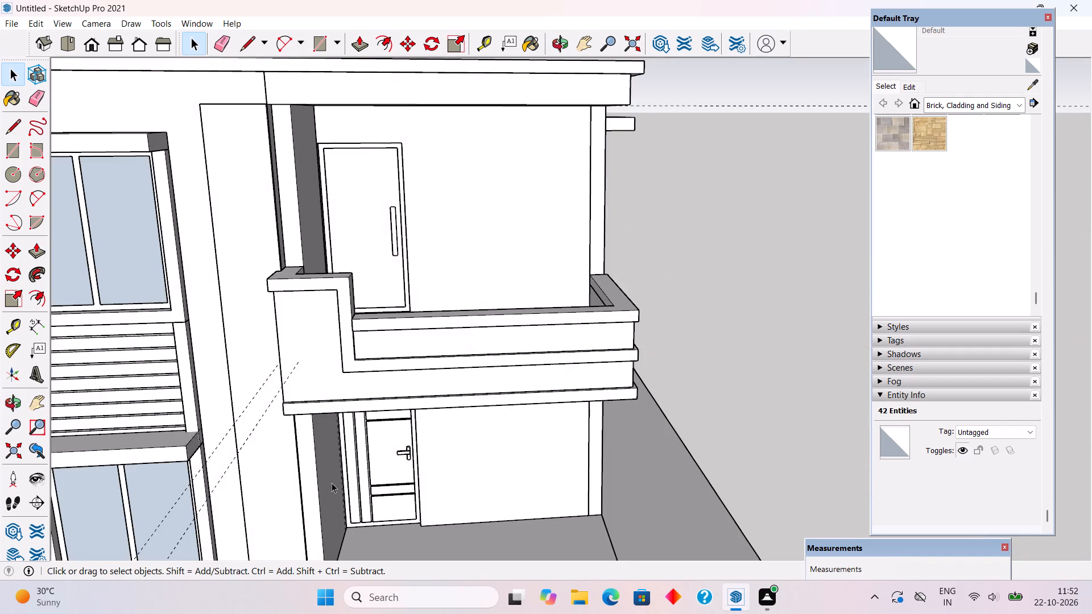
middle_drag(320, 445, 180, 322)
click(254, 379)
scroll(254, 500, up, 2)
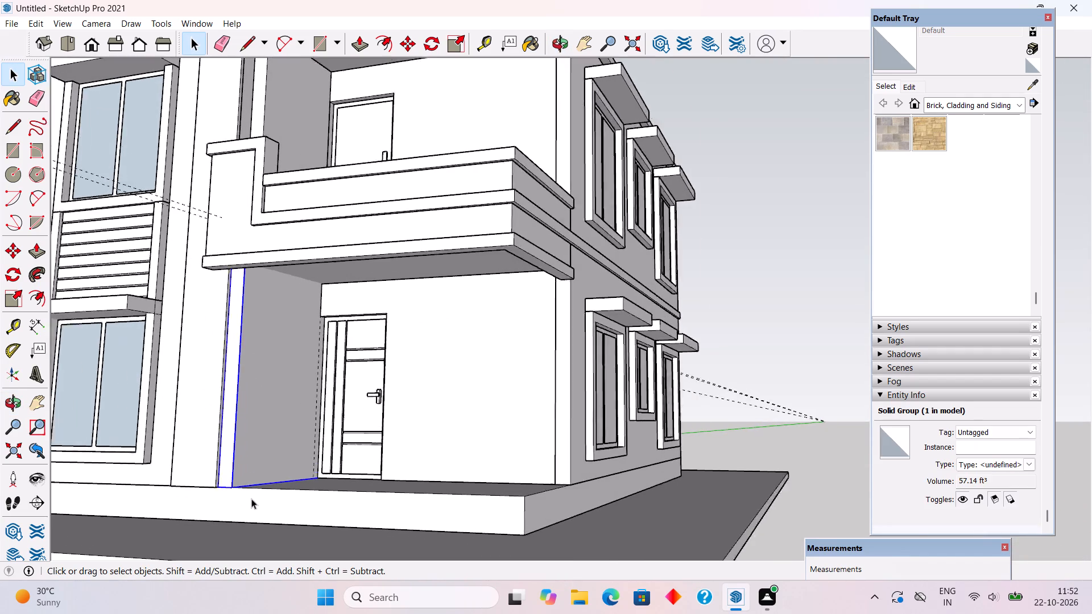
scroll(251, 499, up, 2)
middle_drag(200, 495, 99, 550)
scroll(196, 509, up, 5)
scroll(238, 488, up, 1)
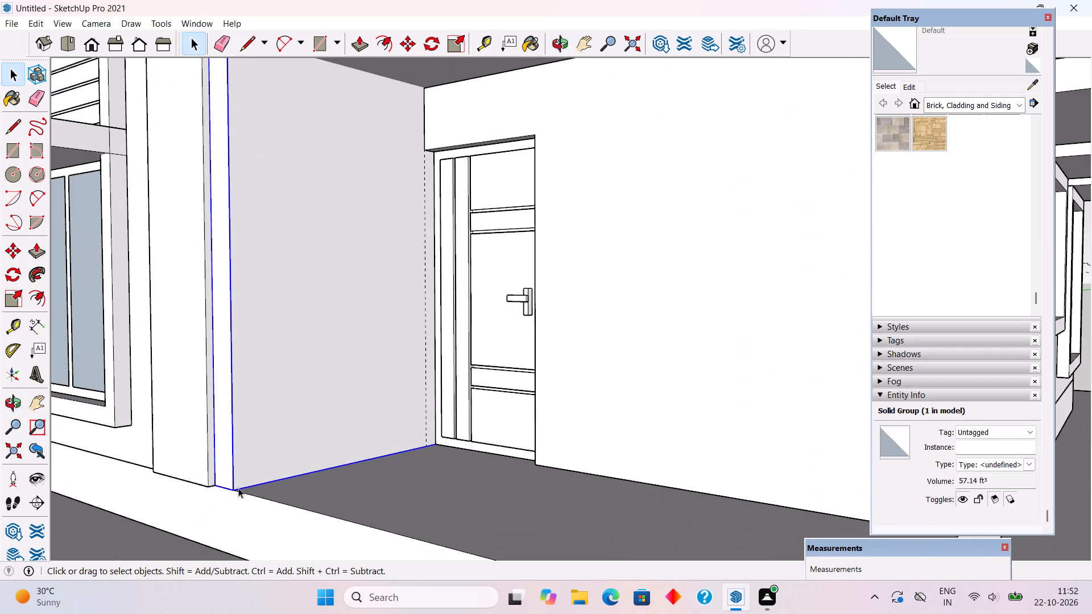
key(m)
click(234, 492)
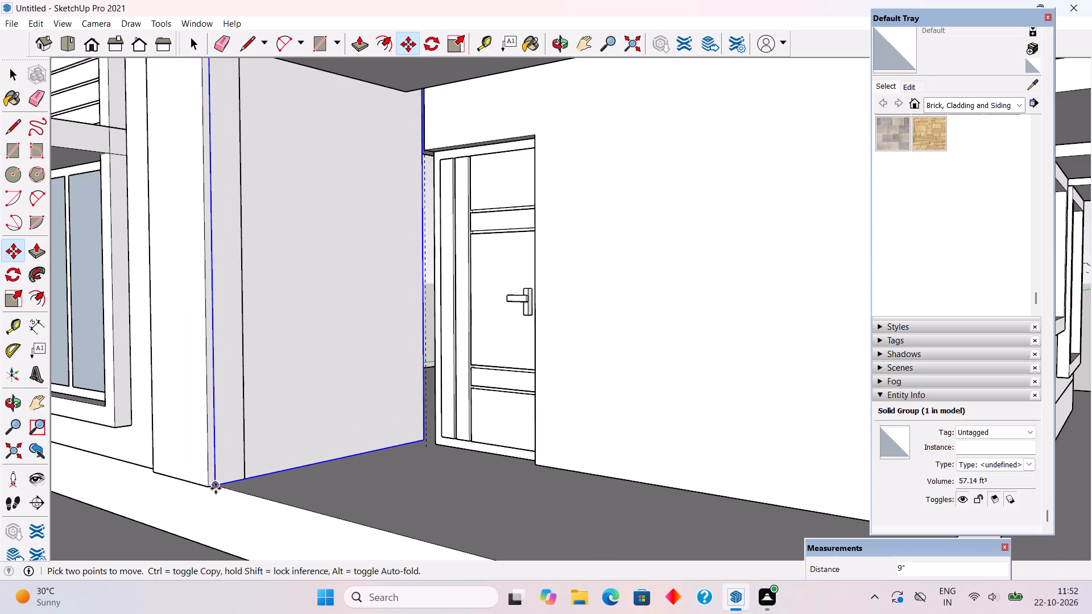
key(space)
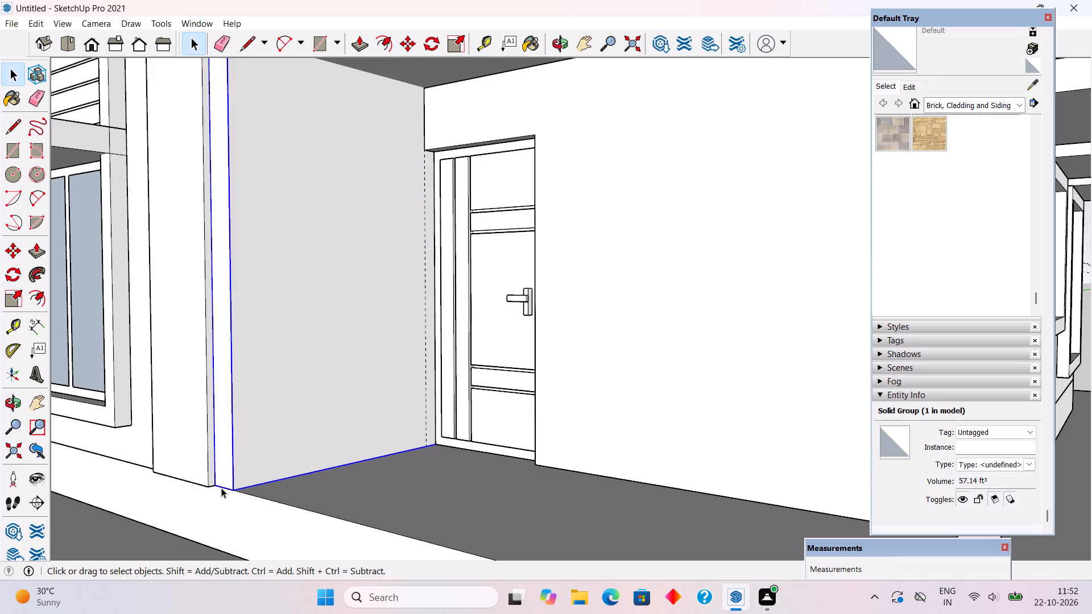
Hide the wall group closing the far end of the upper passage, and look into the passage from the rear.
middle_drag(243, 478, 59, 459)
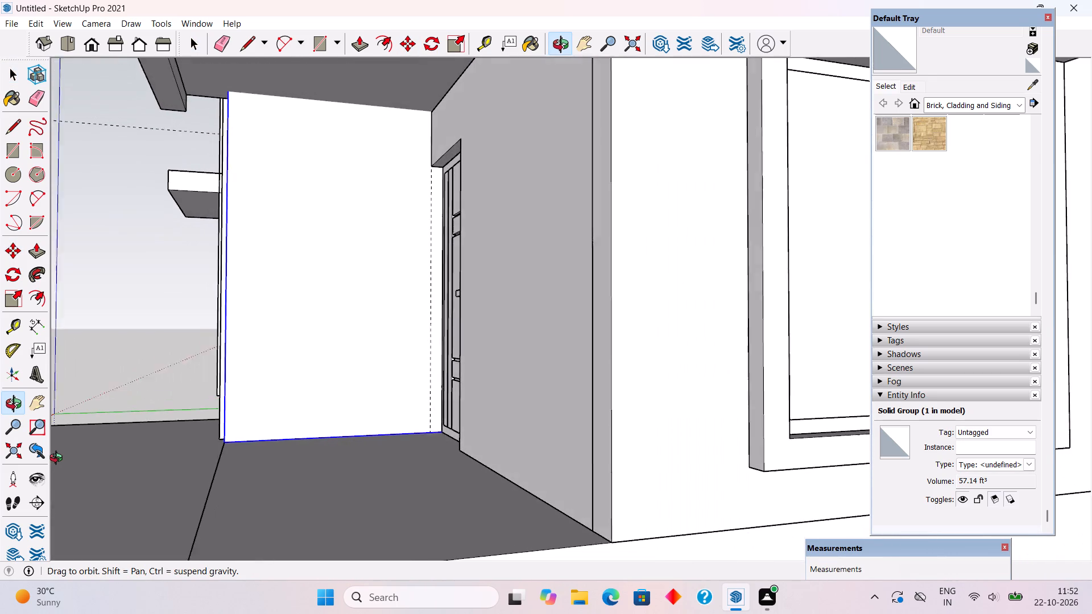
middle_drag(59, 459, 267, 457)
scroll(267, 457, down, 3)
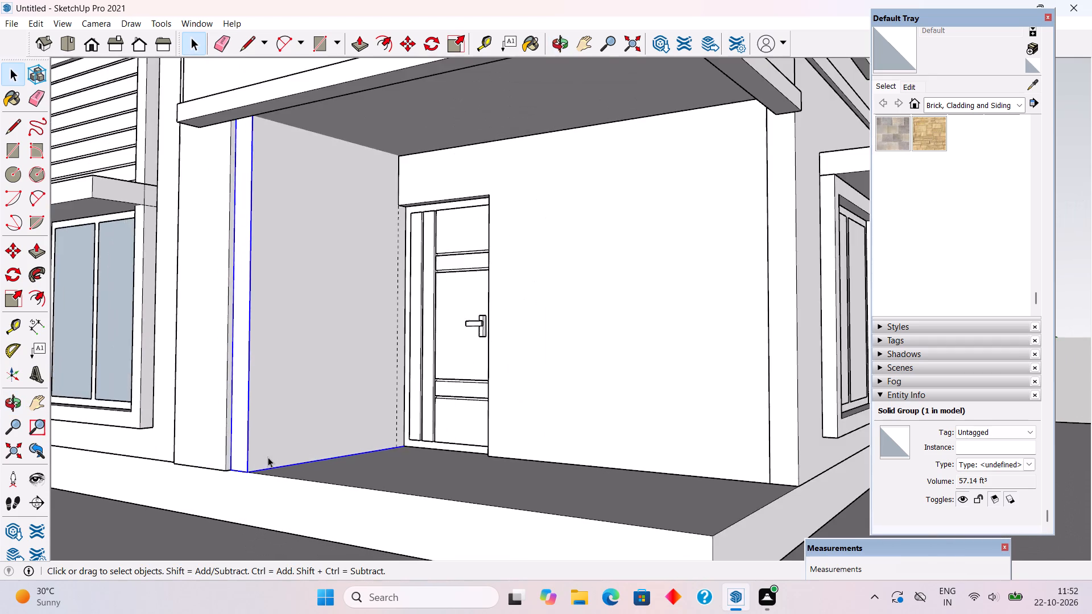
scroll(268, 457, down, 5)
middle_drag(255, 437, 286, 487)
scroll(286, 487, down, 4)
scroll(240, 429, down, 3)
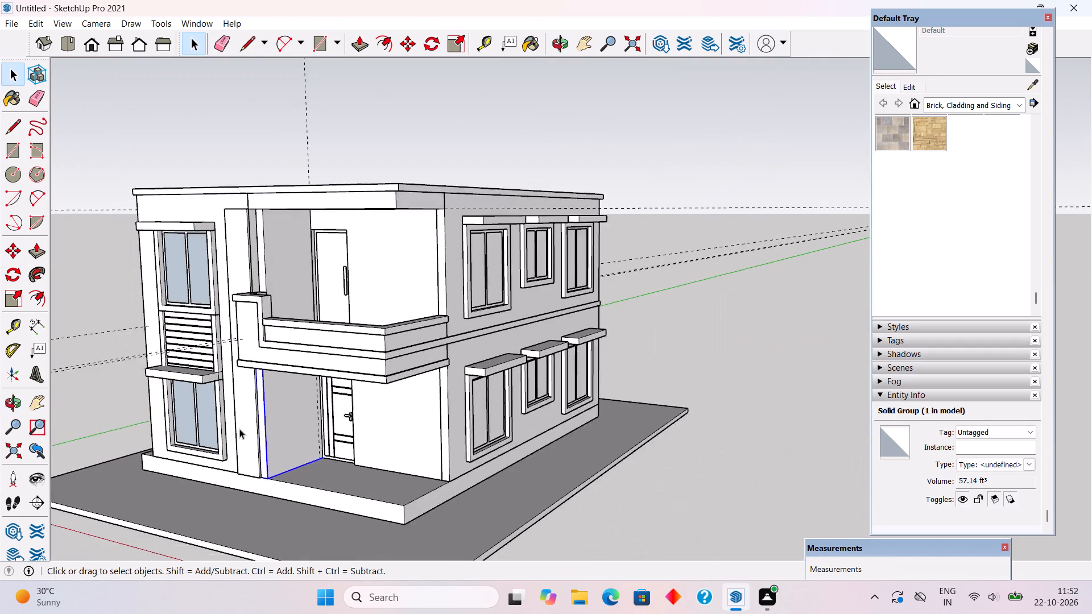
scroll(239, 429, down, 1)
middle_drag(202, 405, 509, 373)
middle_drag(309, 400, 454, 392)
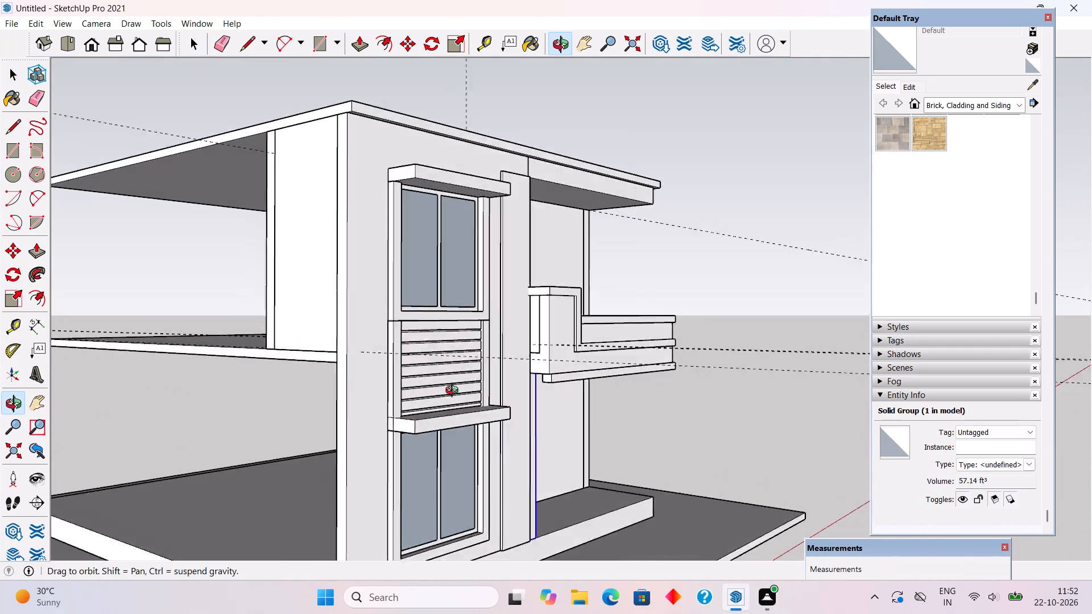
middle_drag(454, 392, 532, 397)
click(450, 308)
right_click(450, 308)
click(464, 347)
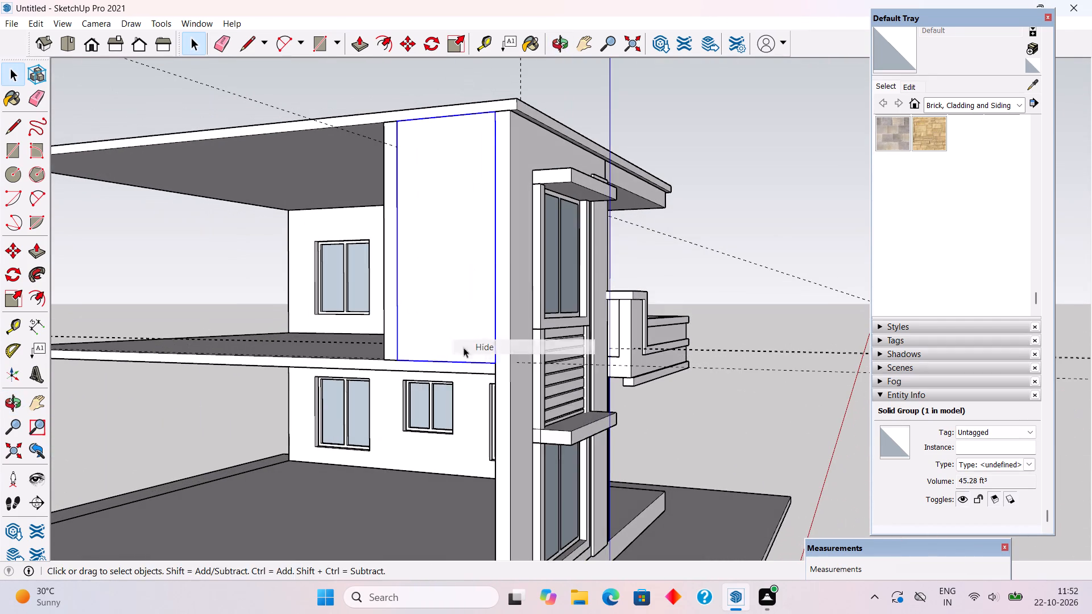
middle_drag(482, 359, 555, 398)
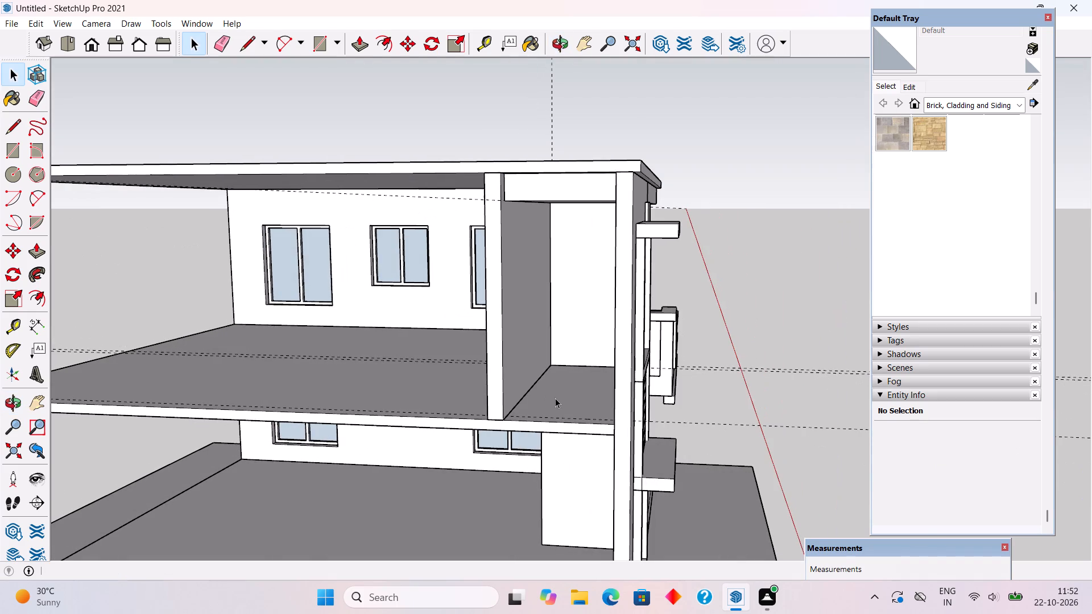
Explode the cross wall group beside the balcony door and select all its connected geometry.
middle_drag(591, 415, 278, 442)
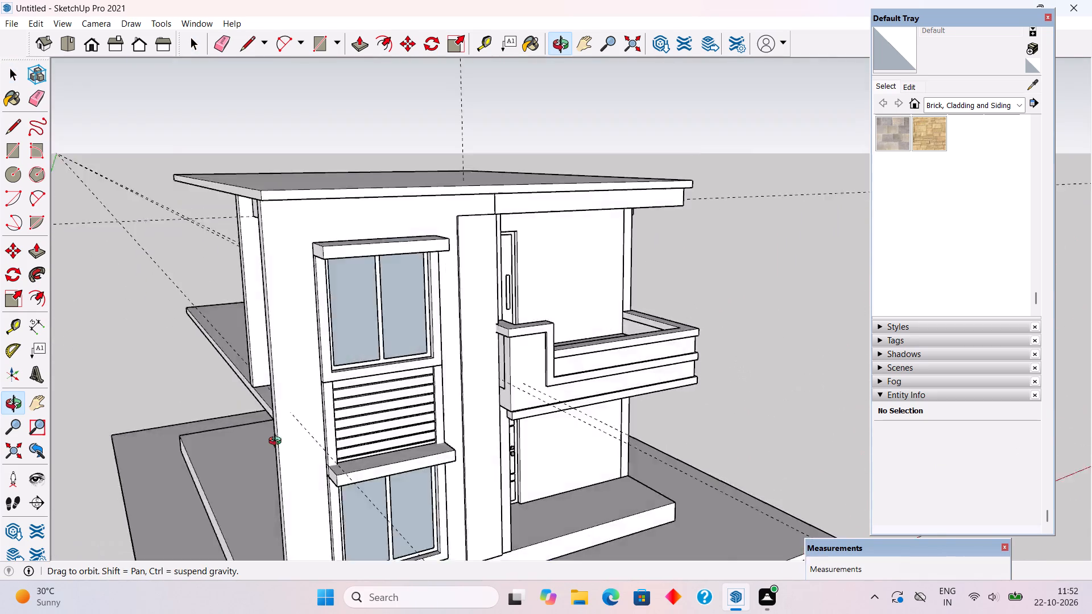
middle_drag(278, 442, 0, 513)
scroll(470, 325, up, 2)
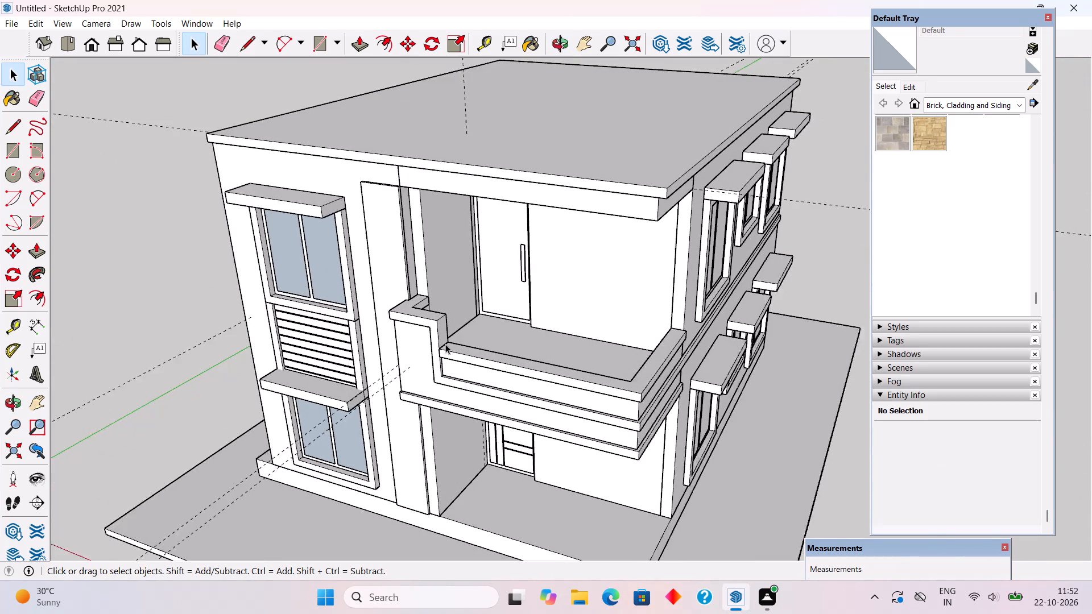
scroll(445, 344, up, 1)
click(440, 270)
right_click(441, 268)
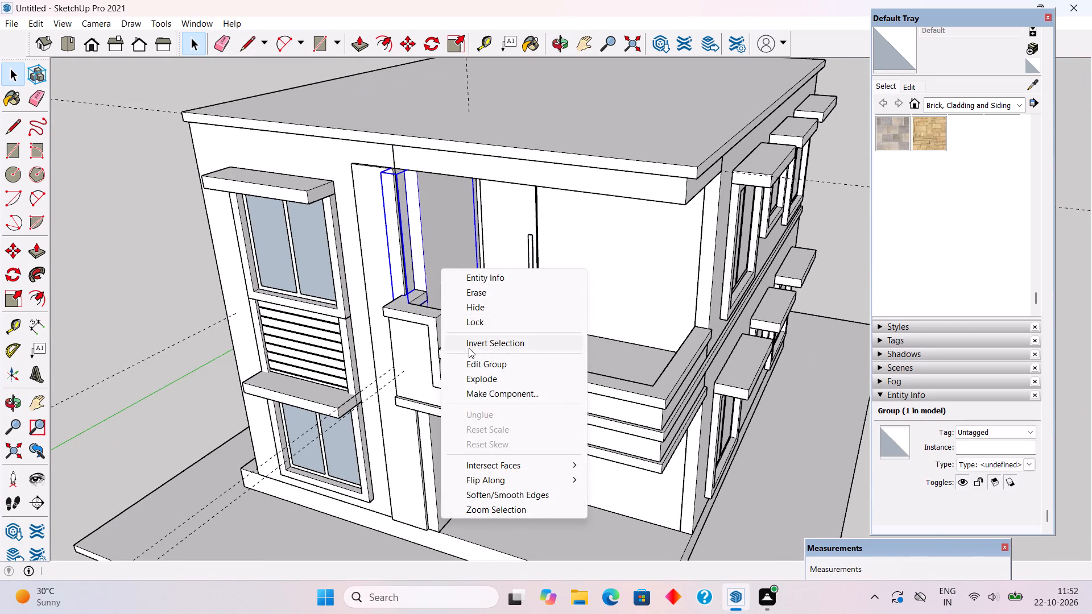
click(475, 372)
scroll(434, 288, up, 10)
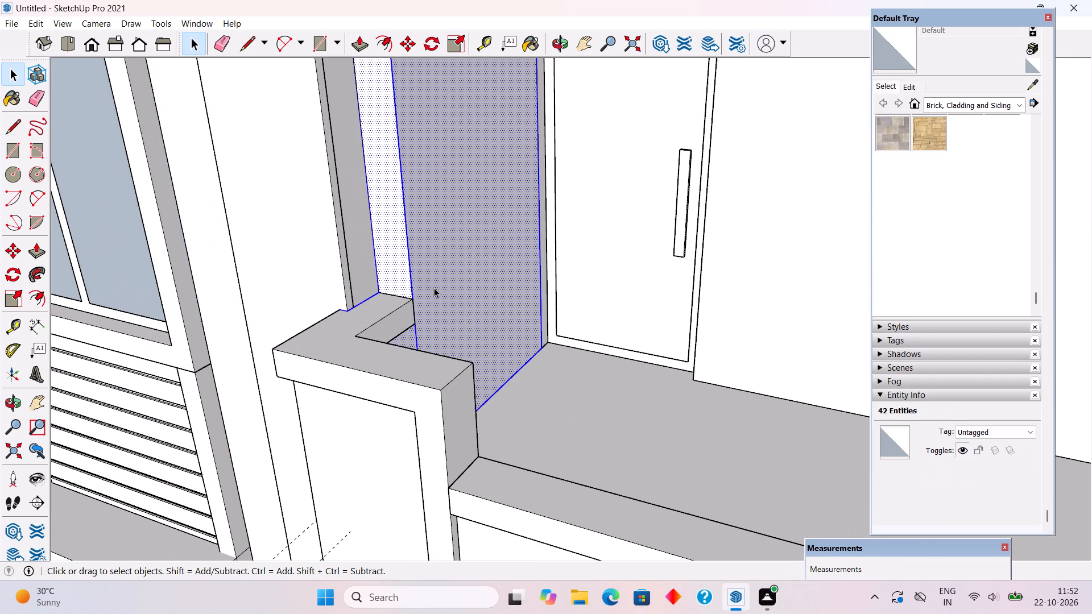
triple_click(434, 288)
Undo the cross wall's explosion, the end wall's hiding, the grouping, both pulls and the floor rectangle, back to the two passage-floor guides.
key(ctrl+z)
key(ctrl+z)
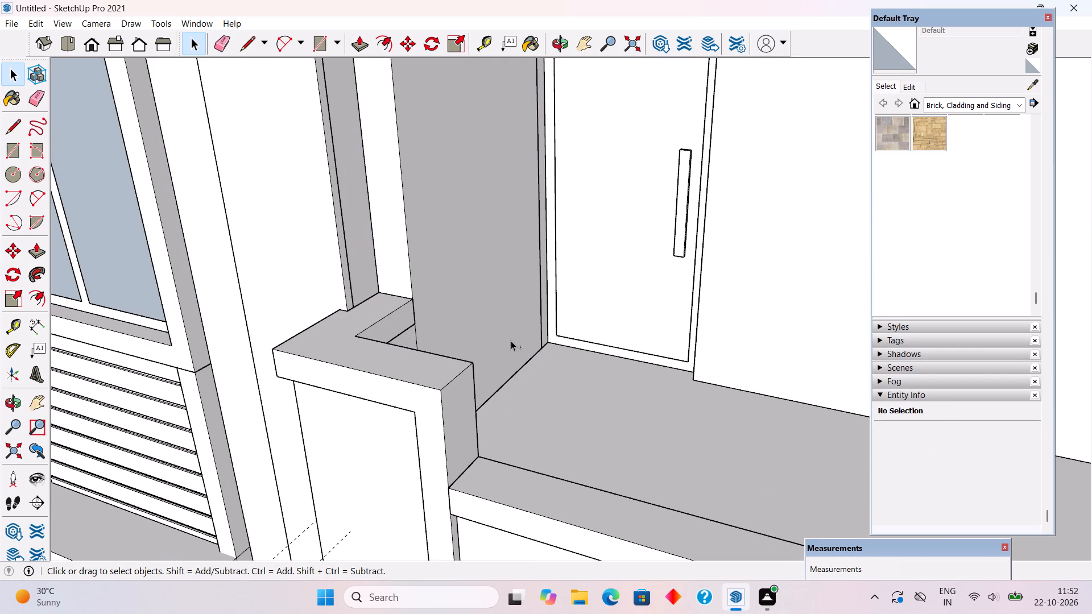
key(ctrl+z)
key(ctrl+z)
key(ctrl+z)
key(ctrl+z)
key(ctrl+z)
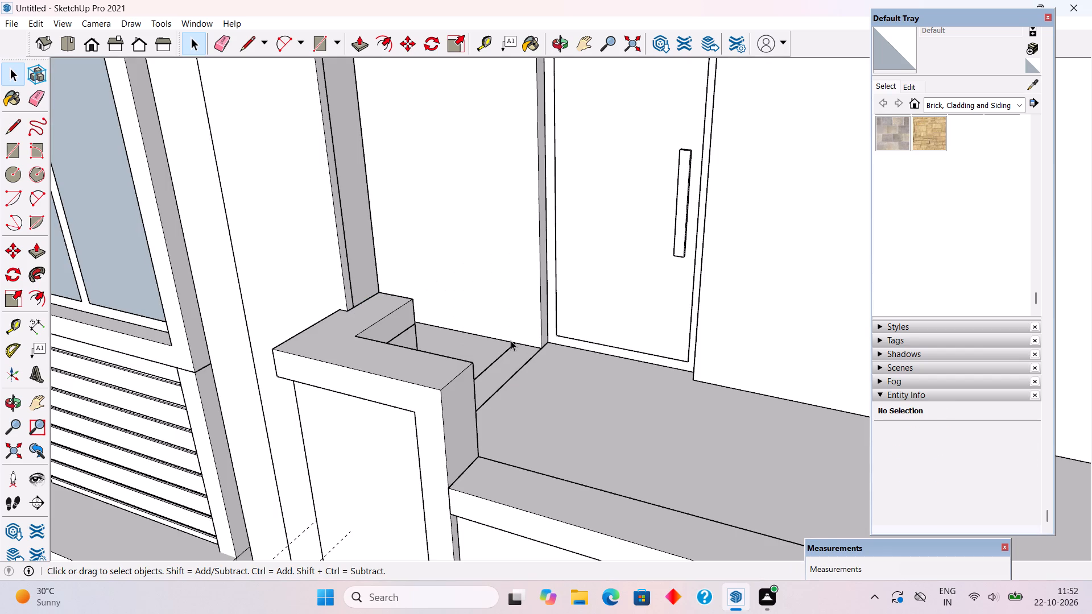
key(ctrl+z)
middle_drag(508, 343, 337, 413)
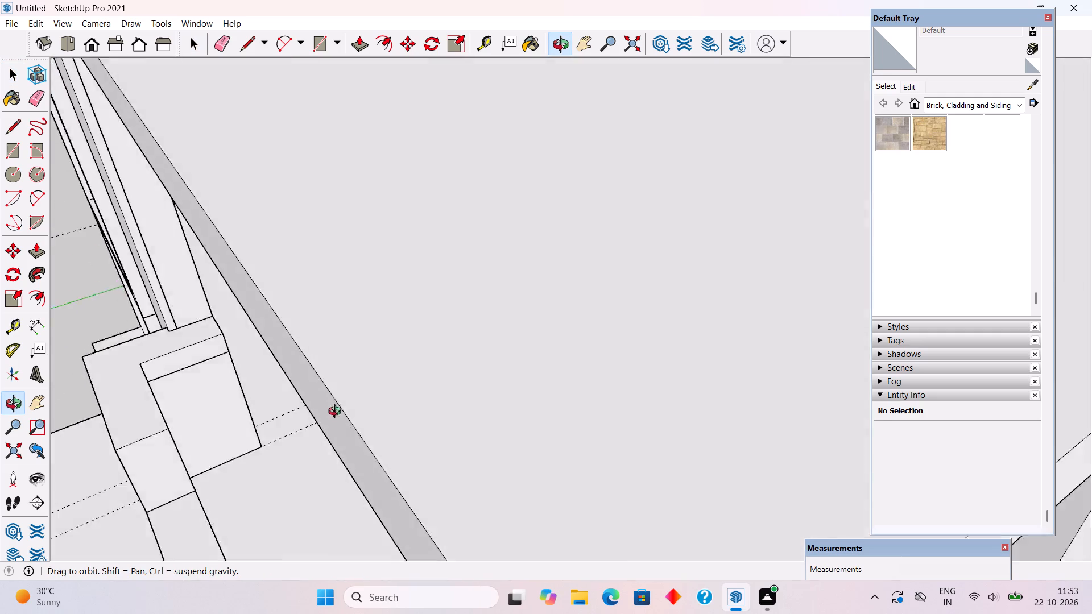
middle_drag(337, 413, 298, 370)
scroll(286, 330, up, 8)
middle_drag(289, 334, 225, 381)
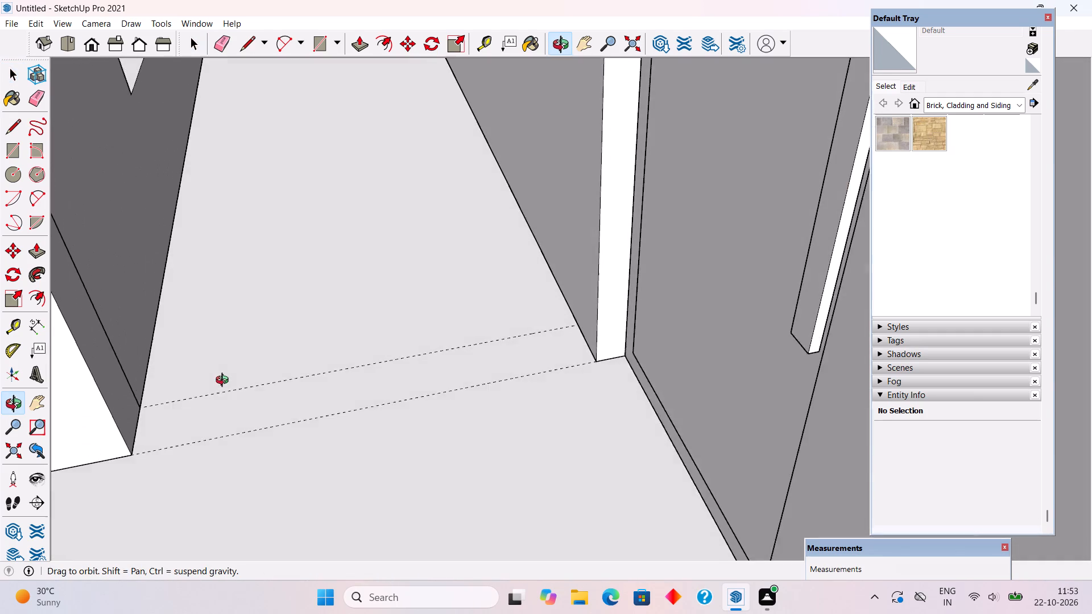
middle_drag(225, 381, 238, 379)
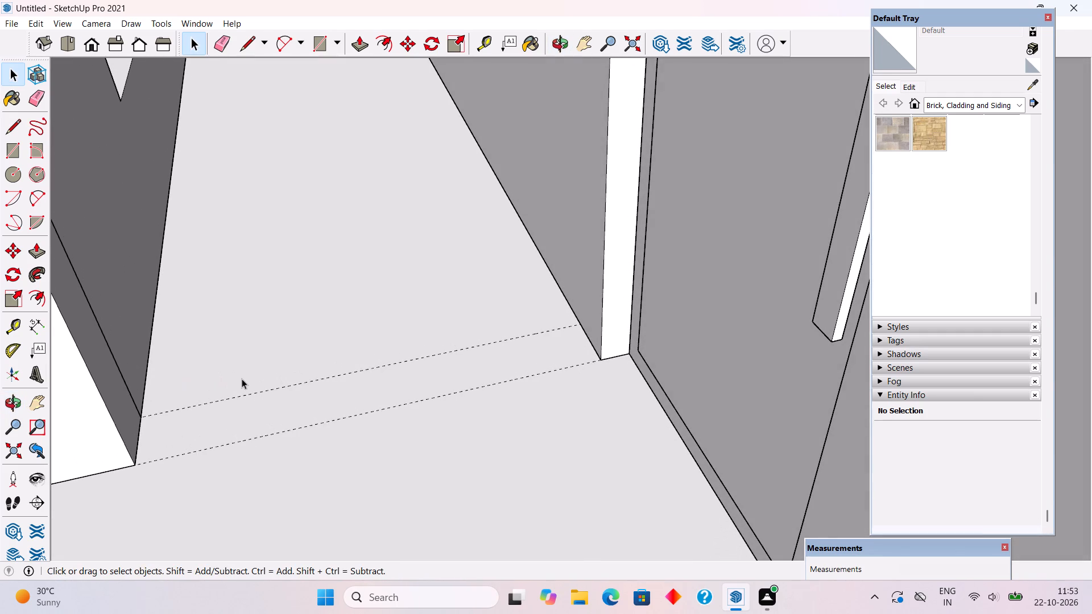
Draw a 9" by 5' 3" rectangle across the upper passage floor, between the inner guide and a new guide offset 9" from it.
key(t)
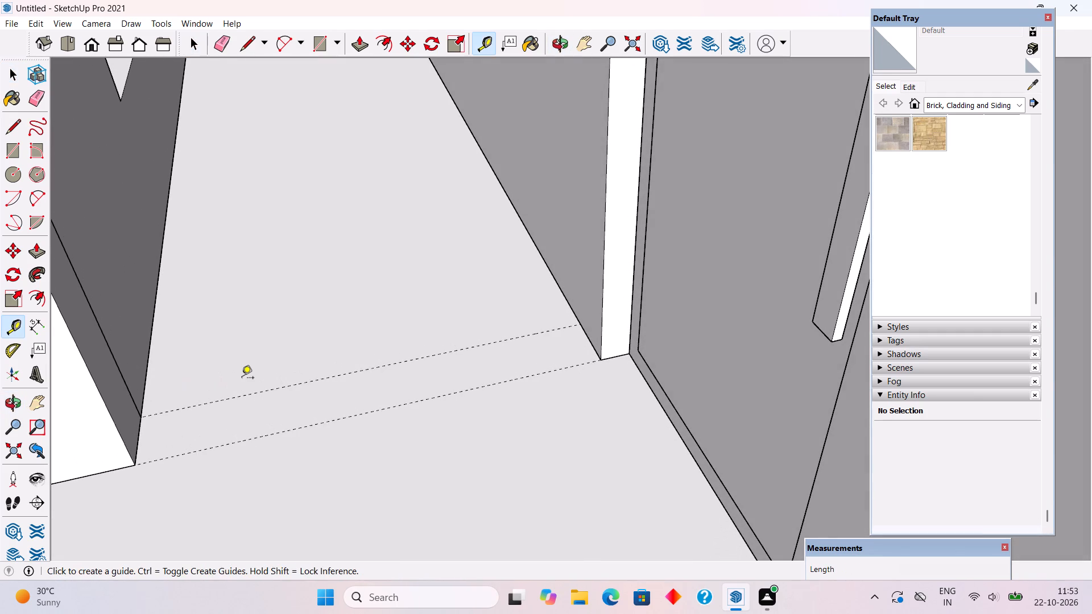
click(262, 389)
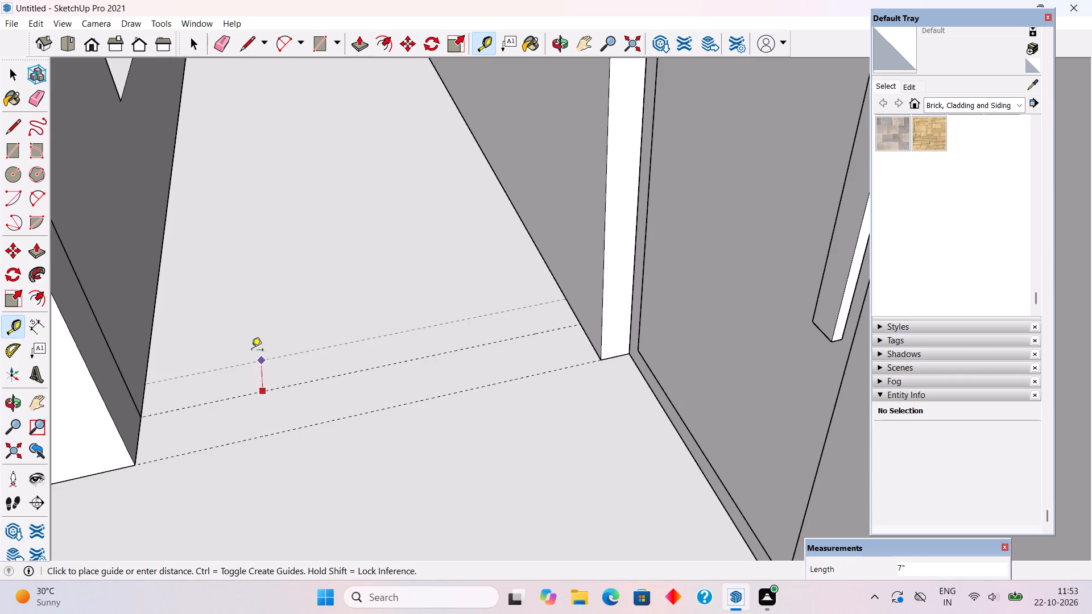
text(9")
key(Return)
key(r)
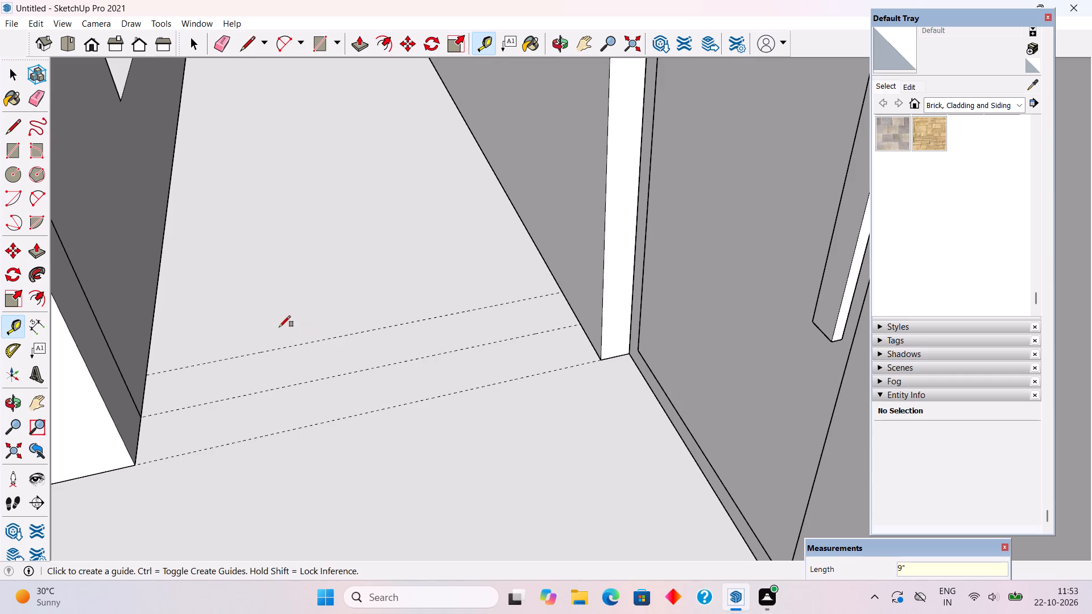
click(143, 377)
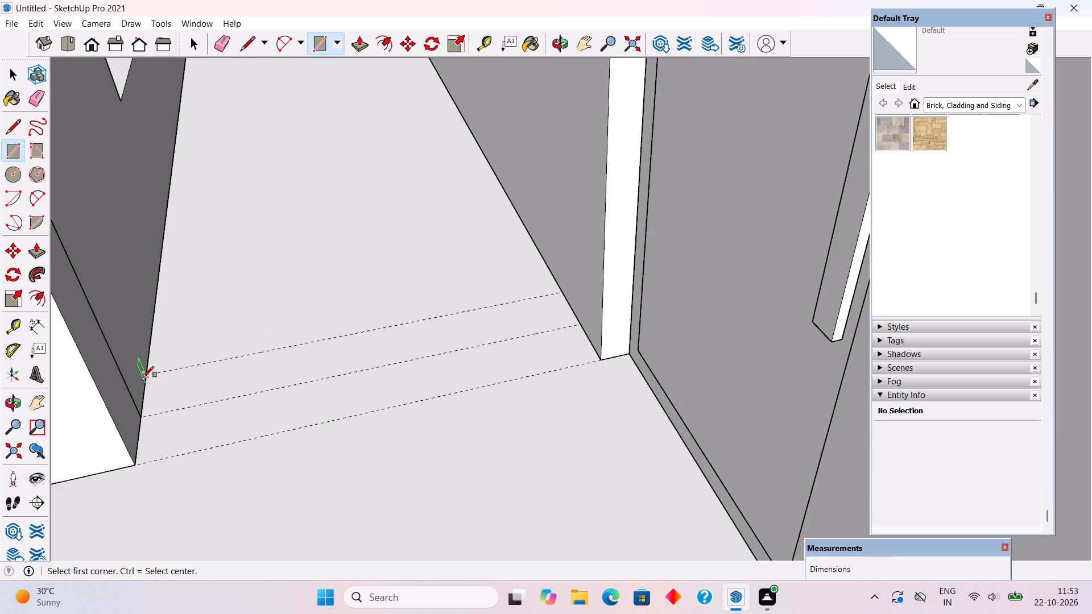
click(580, 322)
Pull the rectangular floor strip up to the underside of the roof slab as a cross wall.
key(p)
click(554, 318)
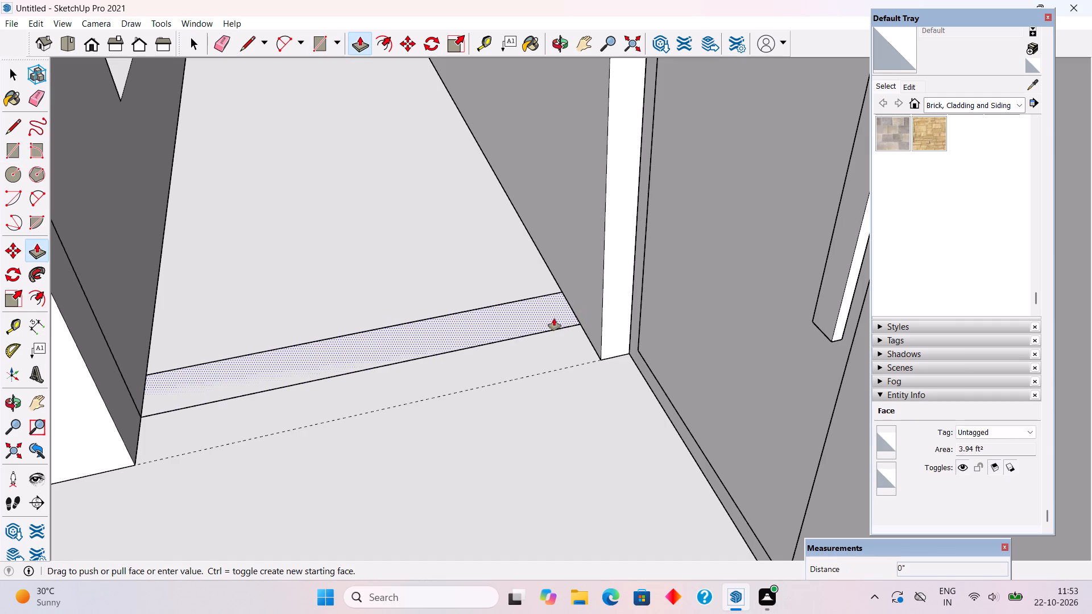
scroll(553, 289, down, 9)
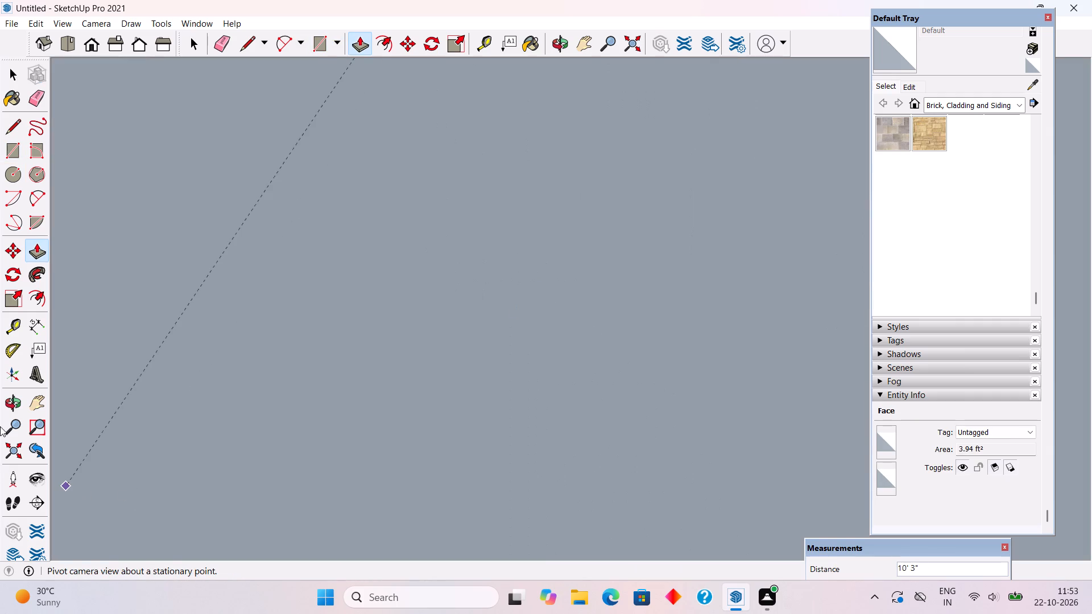
click(15, 446)
scroll(237, 396, down, 2)
middle_drag(411, 284, 453, 207)
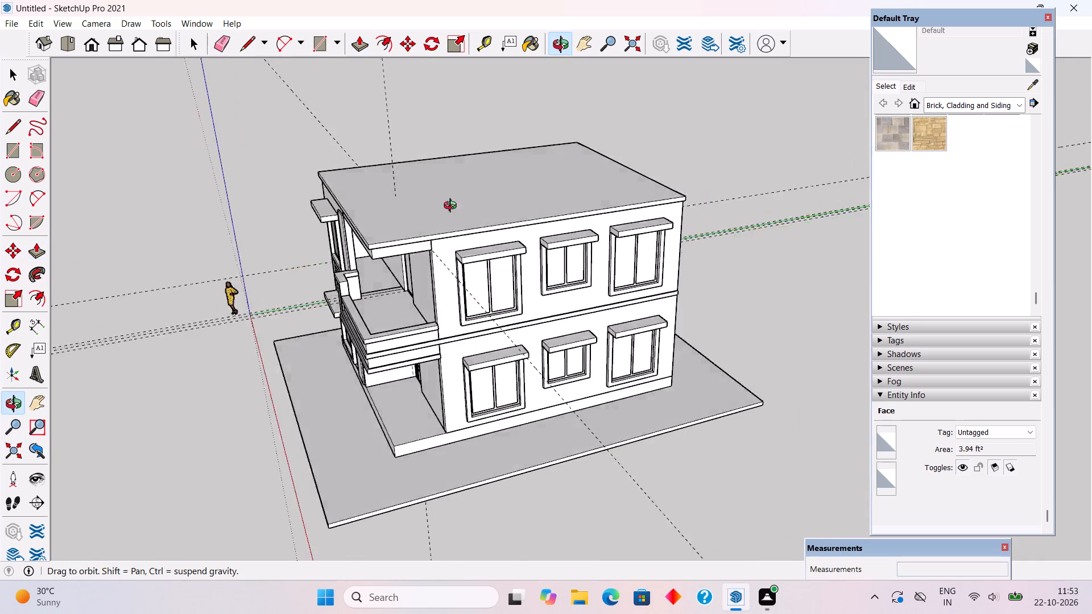
middle_drag(453, 207, 483, 75)
scroll(377, 226, up, 6)
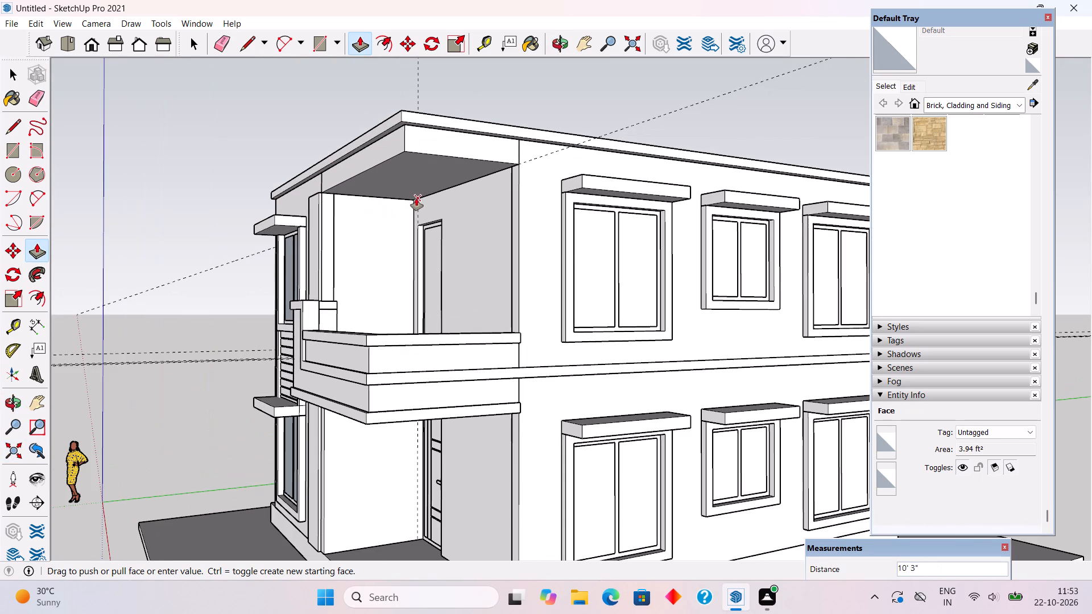
click(416, 198)
Select all connected geometry of the new cross wall beside the balcony door and make it a group.
key(space)
click(219, 189)
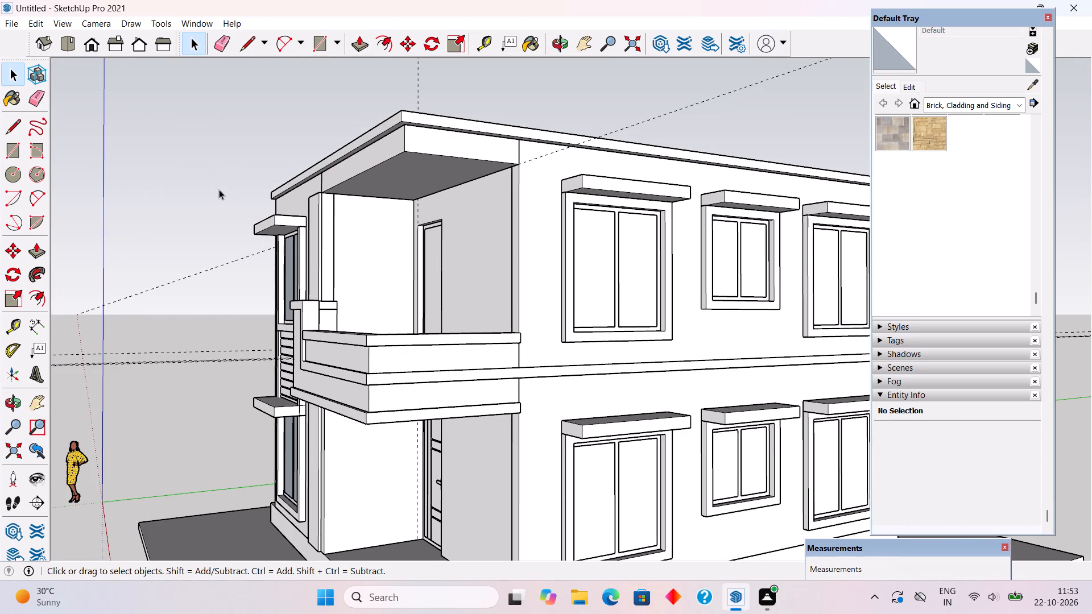
middle_drag(317, 262, 414, 365)
triple_click(384, 322)
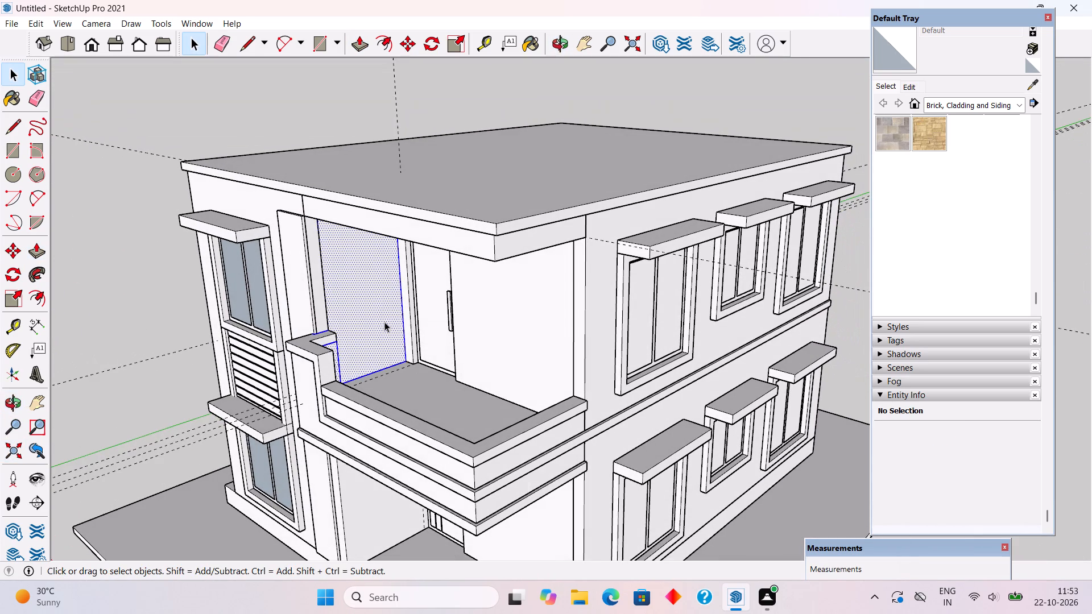
right_click(384, 322)
click(440, 438)
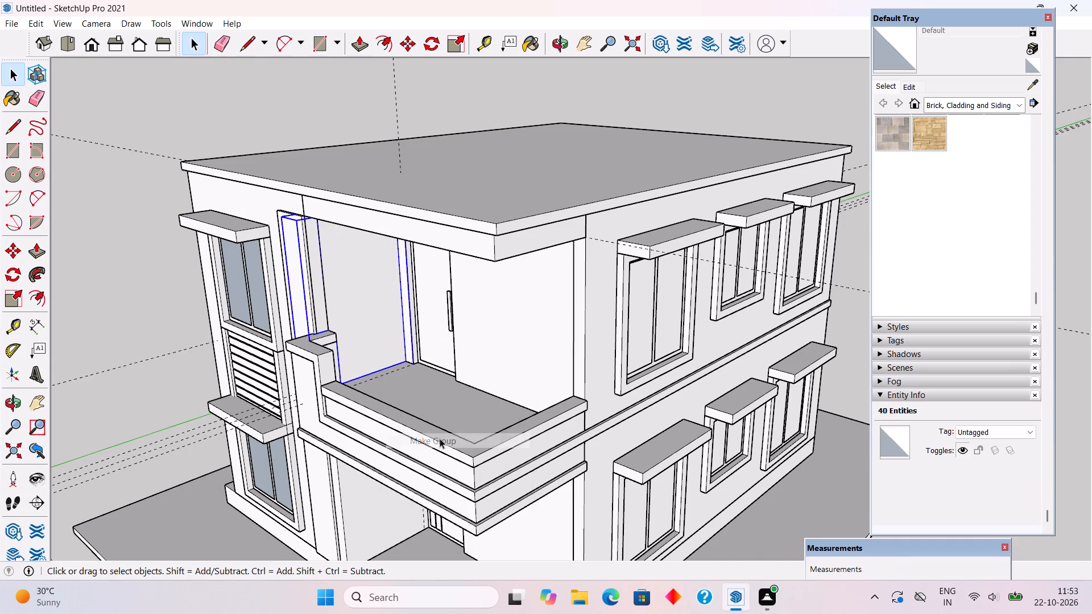
scroll(440, 438, down, 9)
click(285, 302)
Inside the ground-floor porch side wall group, push the wall's front end face back 9".
middle_drag(489, 406, 501, 309)
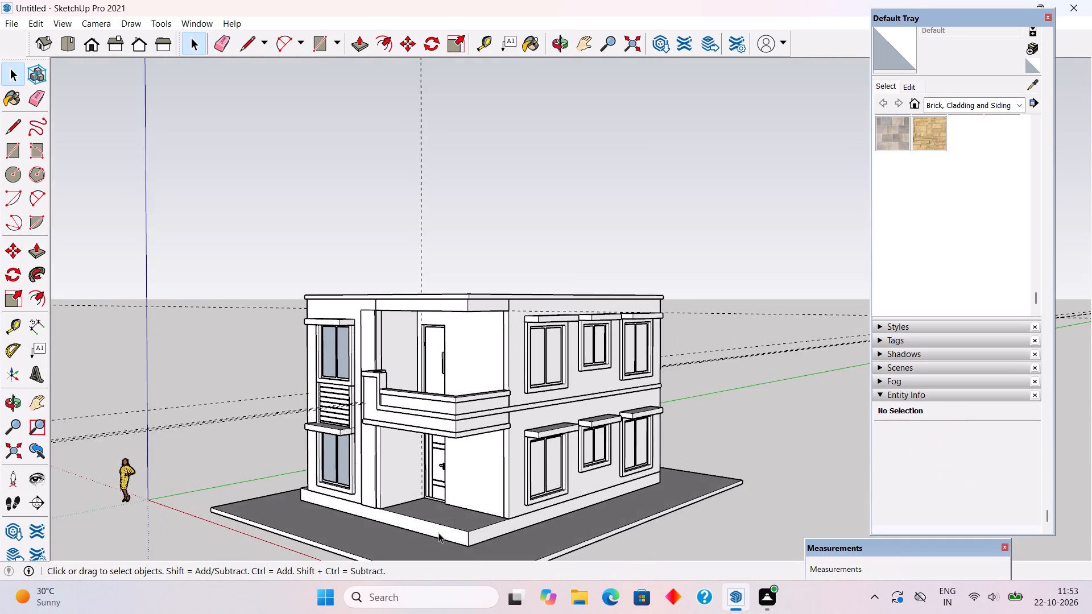
scroll(438, 533, up, 13)
click(370, 486)
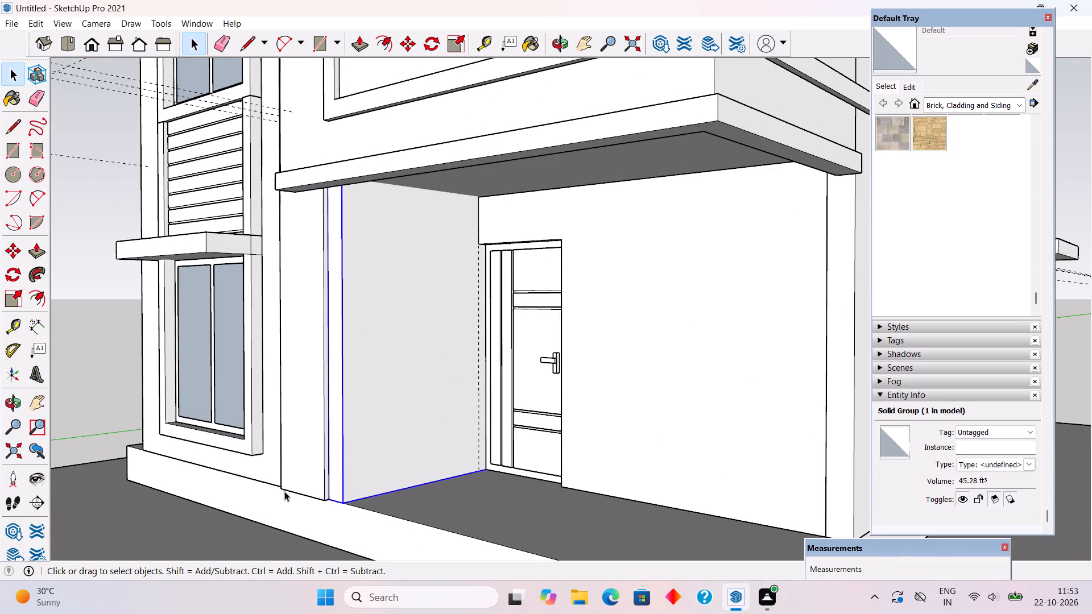
middle_drag(284, 491, 314, 512)
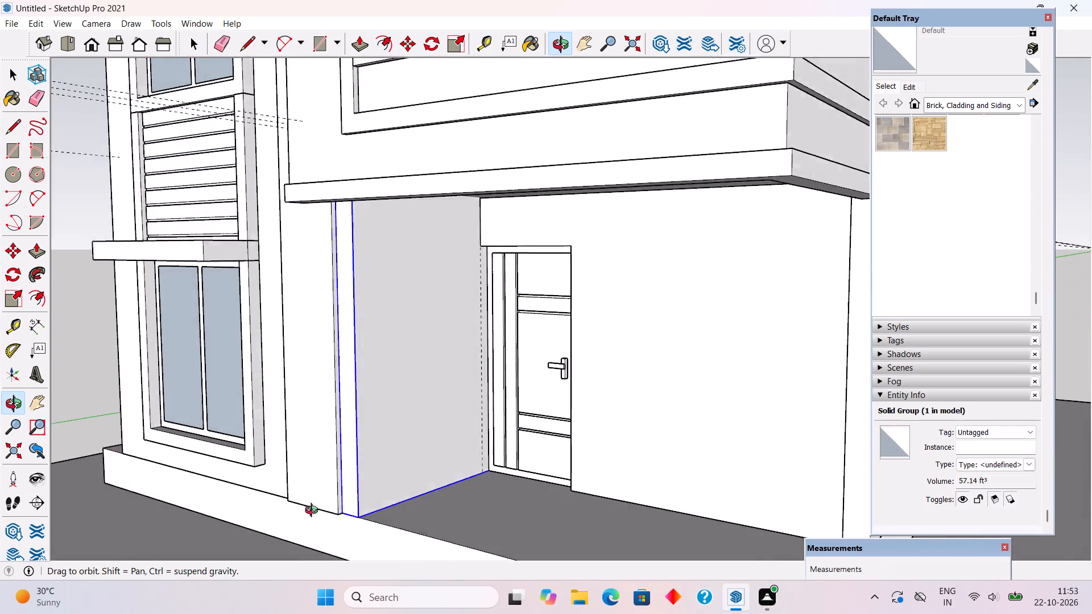
middle_drag(314, 512, 413, 496)
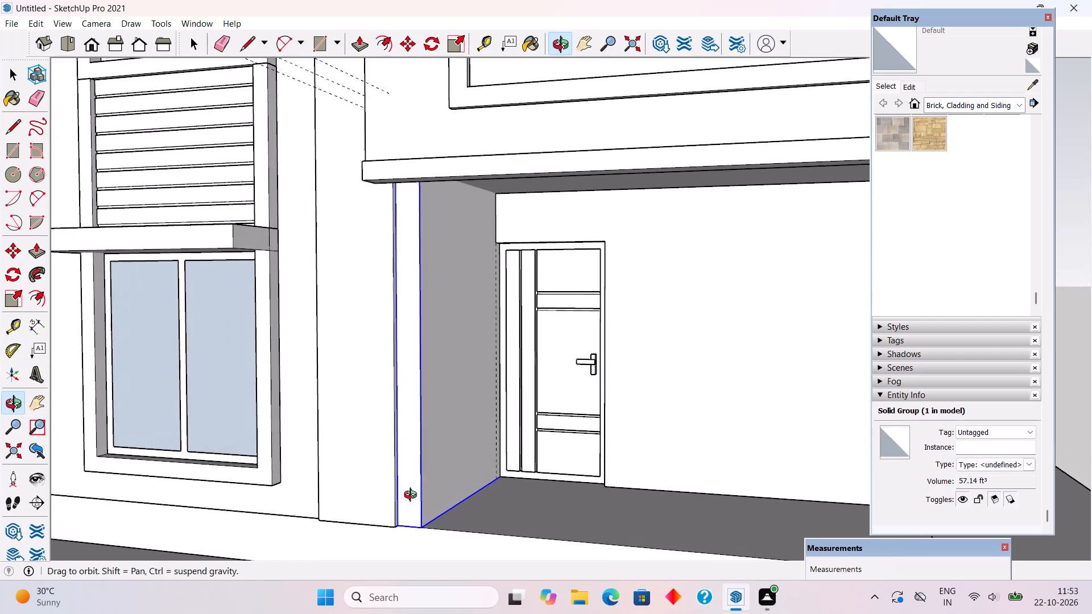
middle_drag(413, 496, 376, 504)
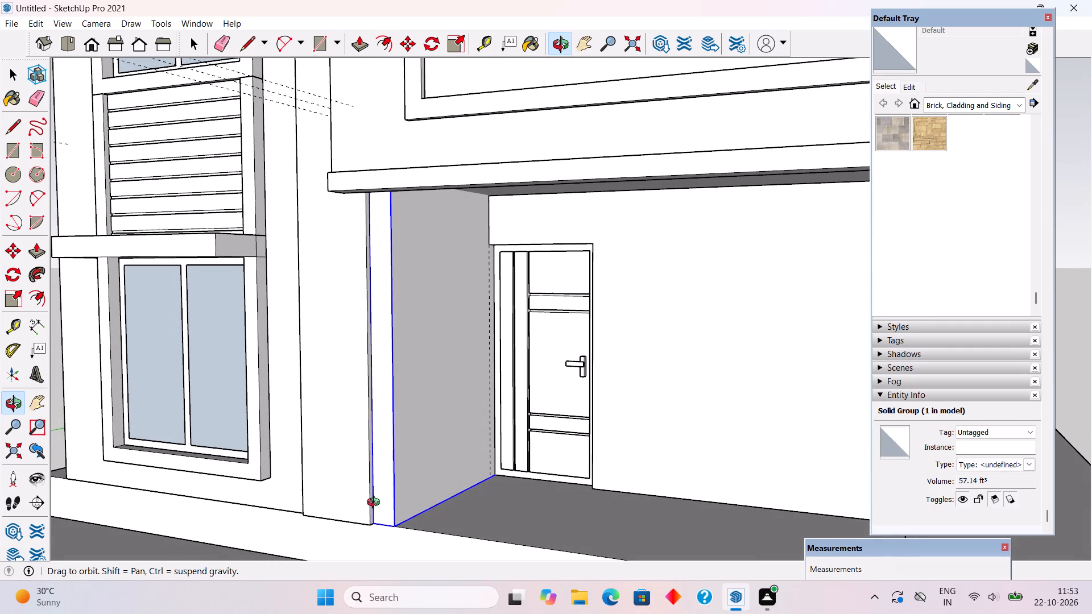
middle_drag(376, 504, 377, 504)
scroll(412, 542, up, 7)
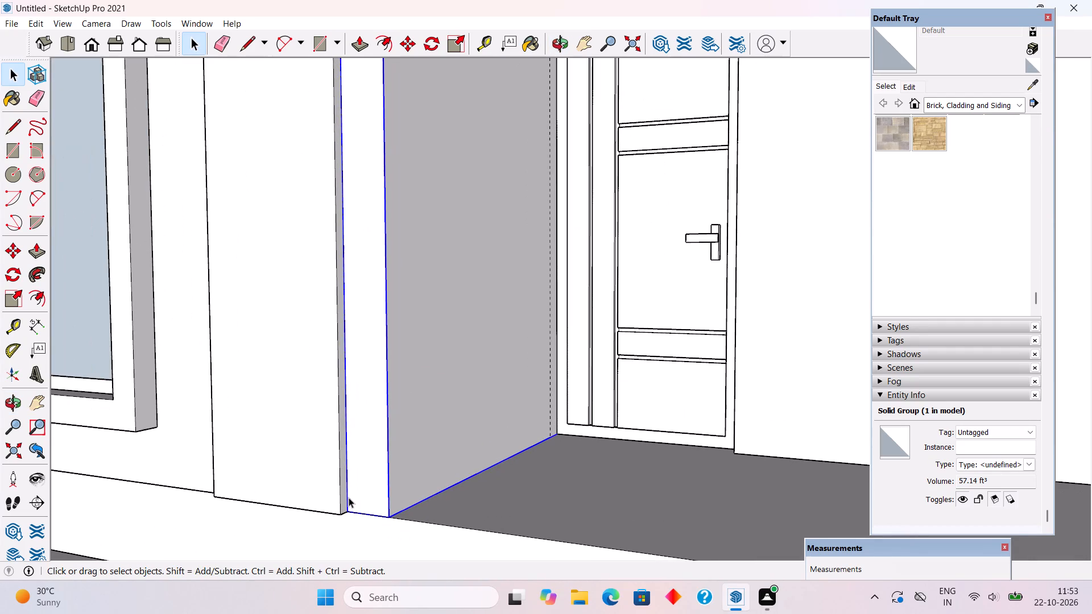
triple_click(357, 491)
key(p)
click(363, 488)
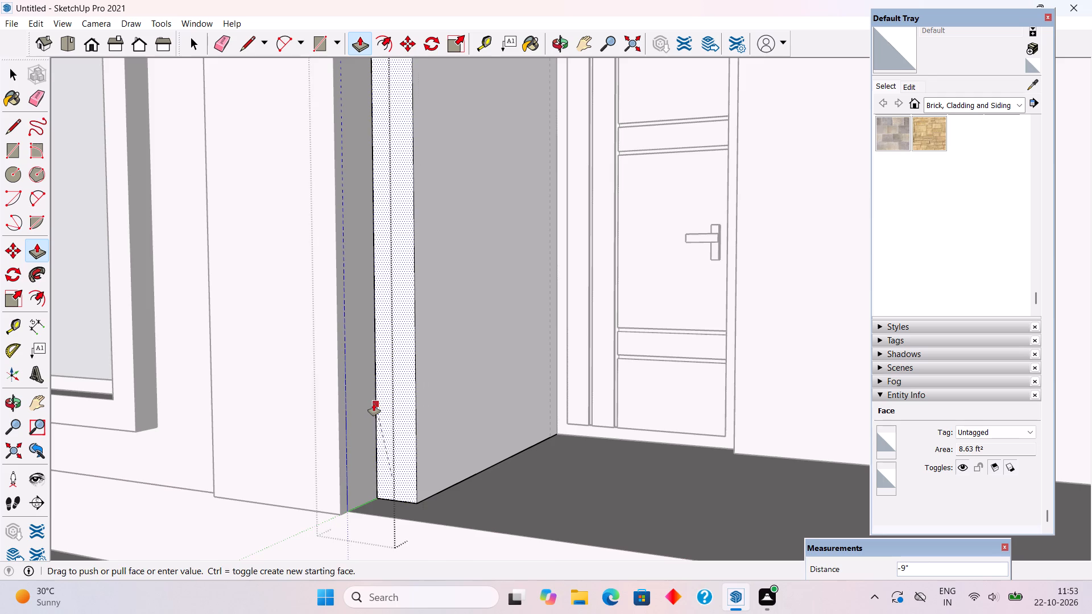
click(374, 404)
key(space)
key(space)
click(487, 493)
scroll(419, 463, up, 2)
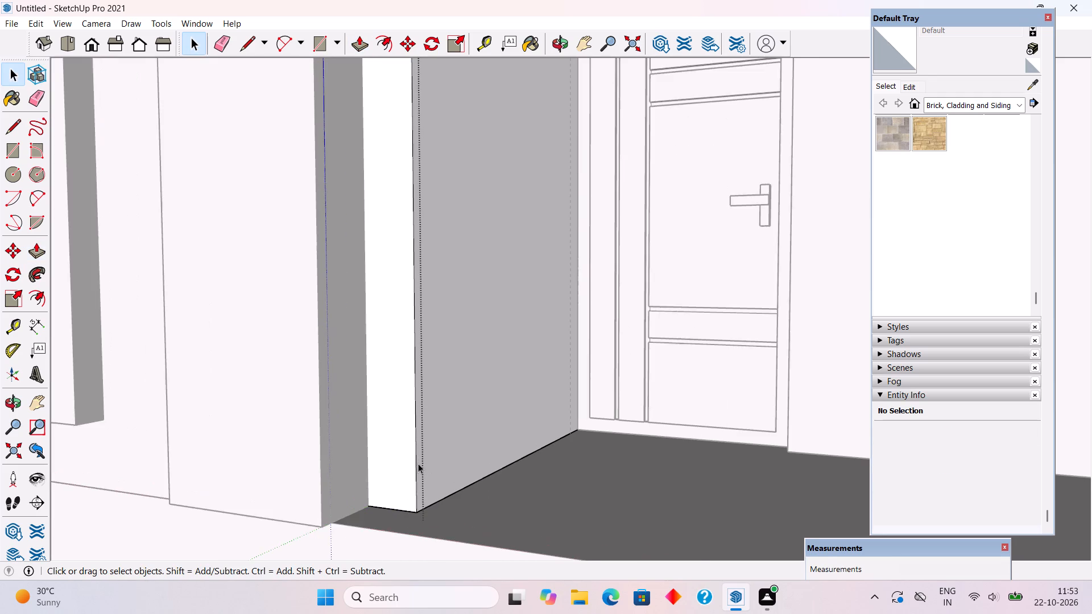
scroll(418, 463, up, 1)
click(418, 463)
click(482, 454)
click(562, 507)
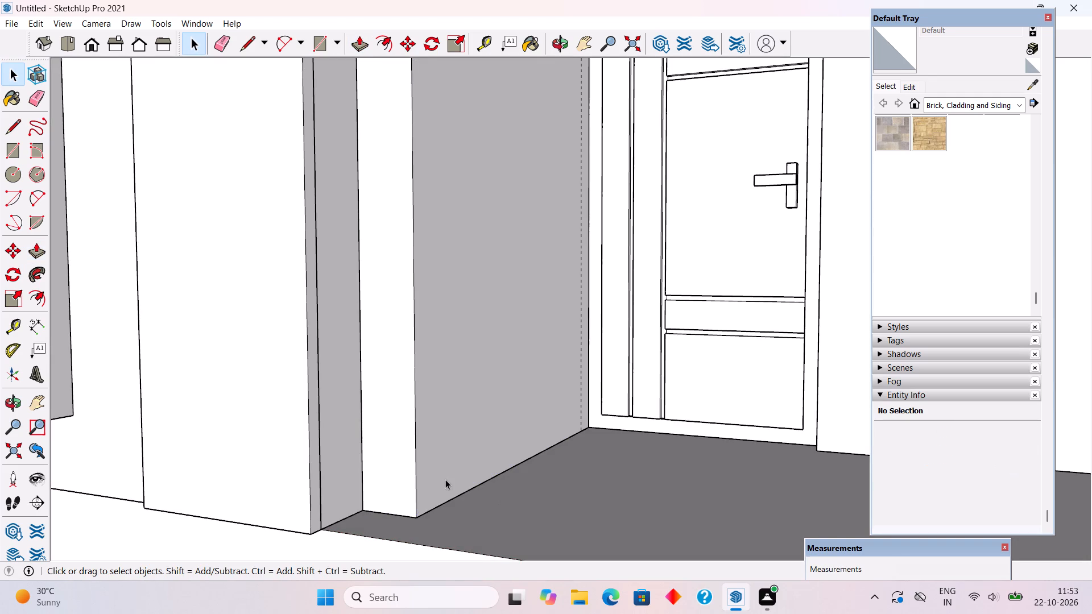
Move the porch side wall group sideways, away from the entrance door, by its own thickness using its front bottom corners.
click(445, 479)
key(m)
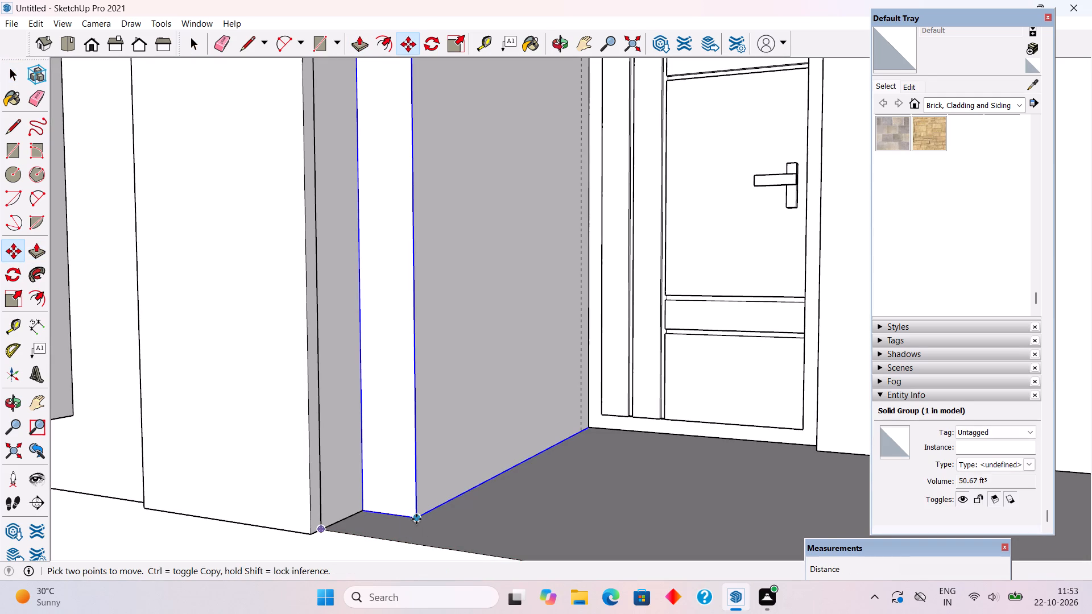
click(416, 519)
click(359, 513)
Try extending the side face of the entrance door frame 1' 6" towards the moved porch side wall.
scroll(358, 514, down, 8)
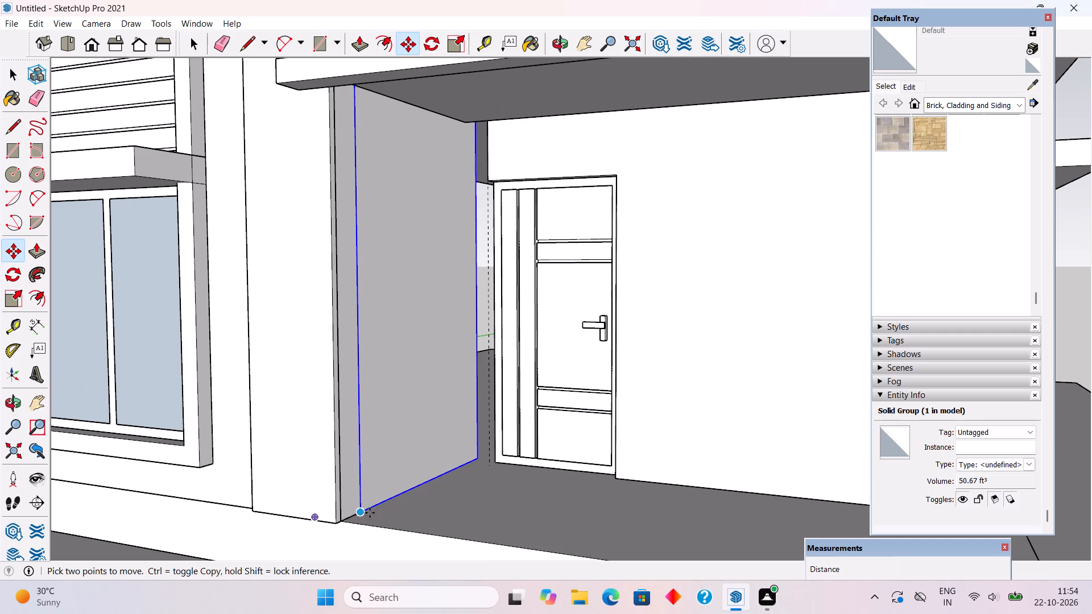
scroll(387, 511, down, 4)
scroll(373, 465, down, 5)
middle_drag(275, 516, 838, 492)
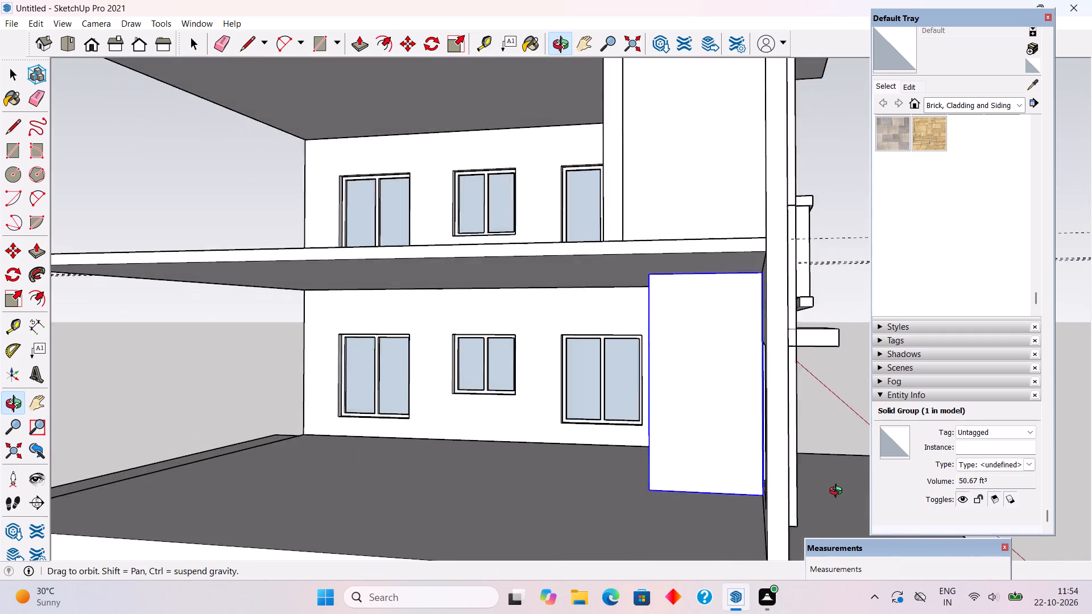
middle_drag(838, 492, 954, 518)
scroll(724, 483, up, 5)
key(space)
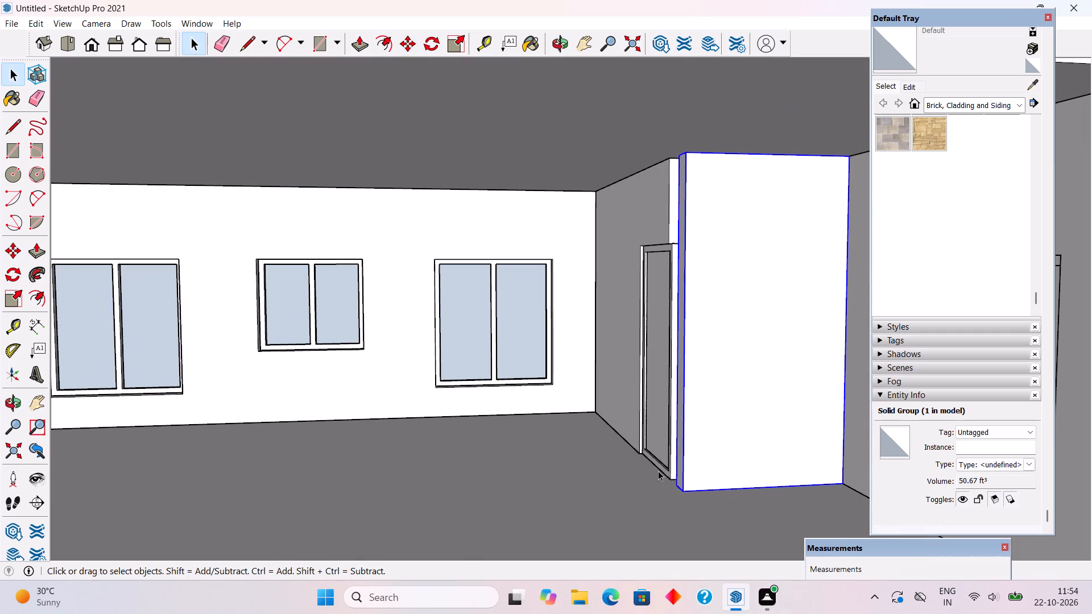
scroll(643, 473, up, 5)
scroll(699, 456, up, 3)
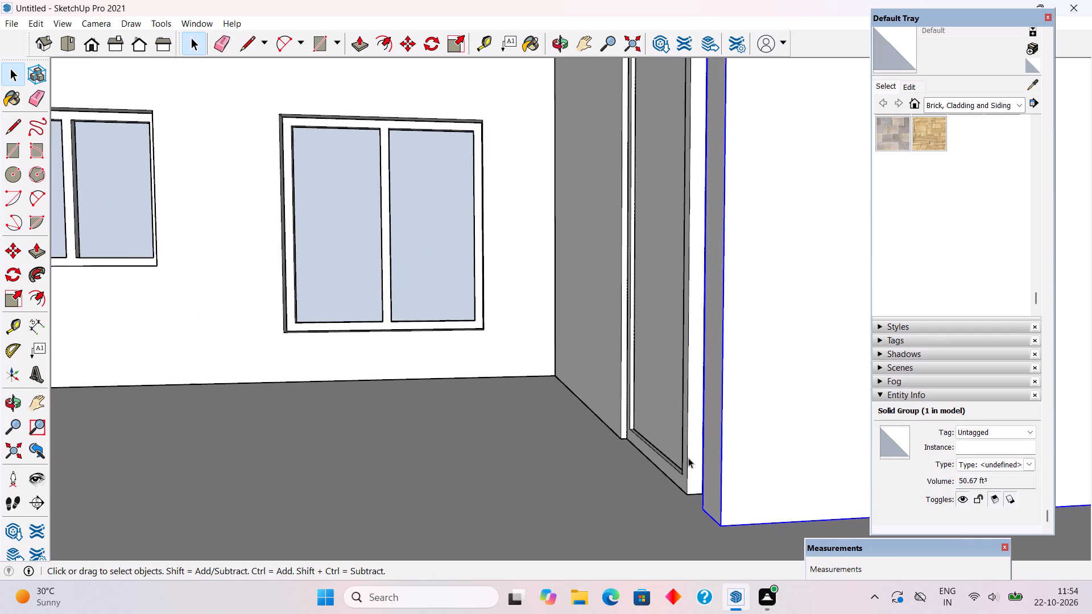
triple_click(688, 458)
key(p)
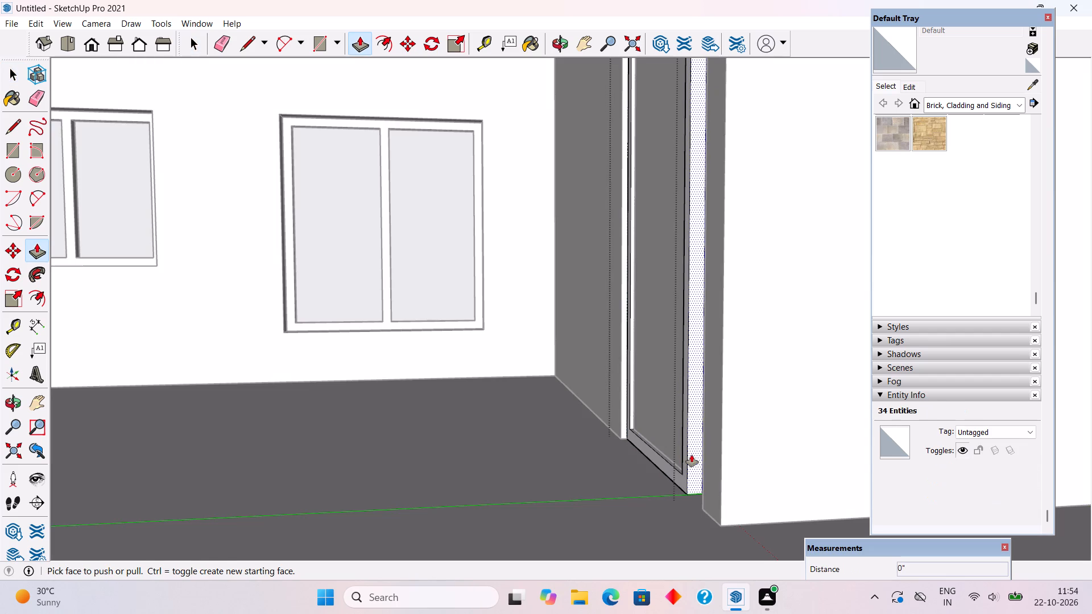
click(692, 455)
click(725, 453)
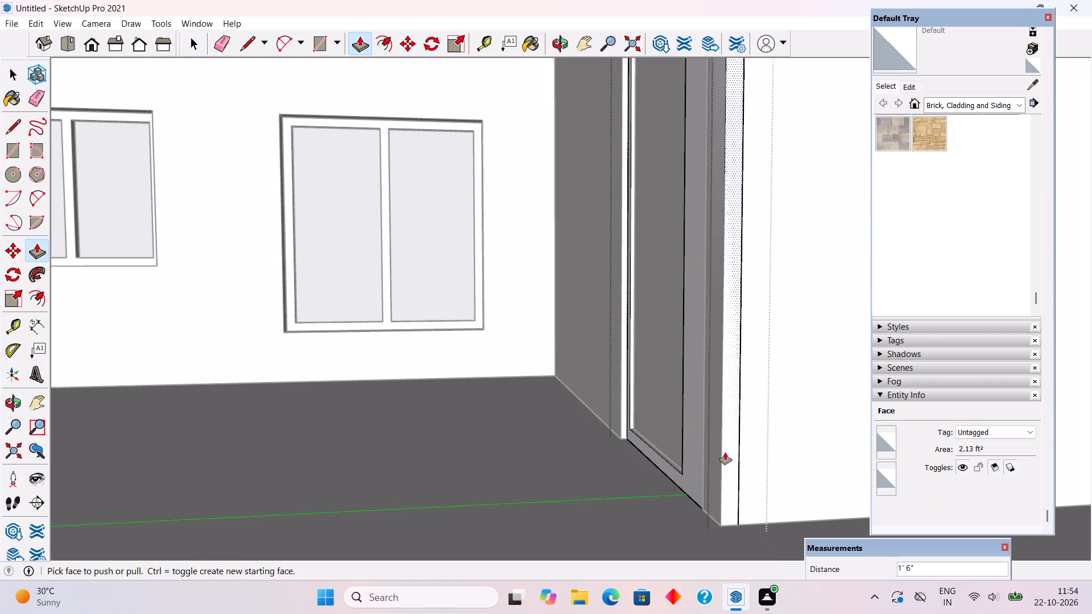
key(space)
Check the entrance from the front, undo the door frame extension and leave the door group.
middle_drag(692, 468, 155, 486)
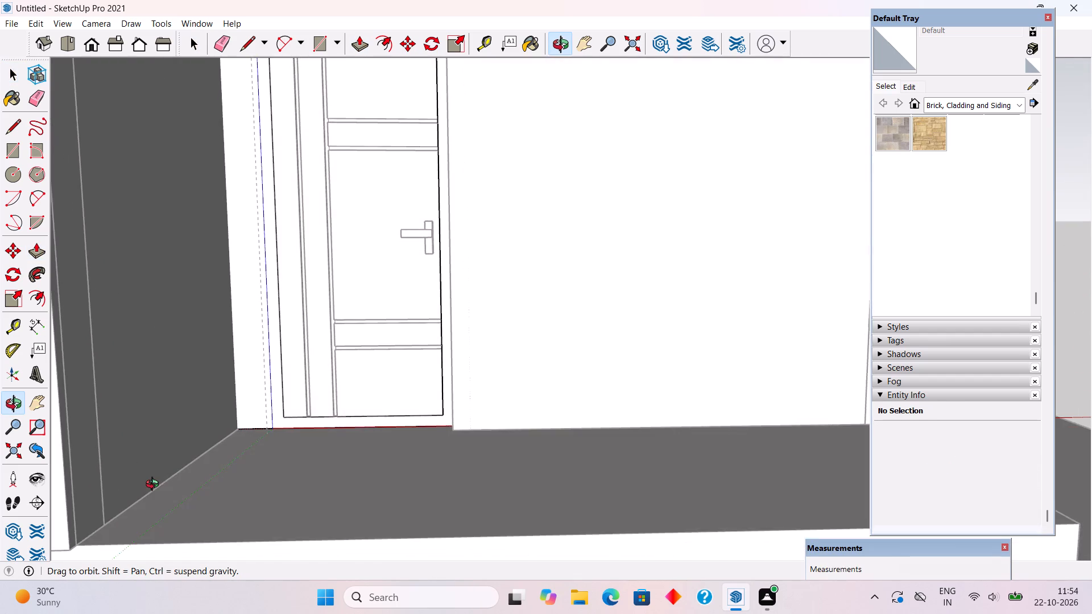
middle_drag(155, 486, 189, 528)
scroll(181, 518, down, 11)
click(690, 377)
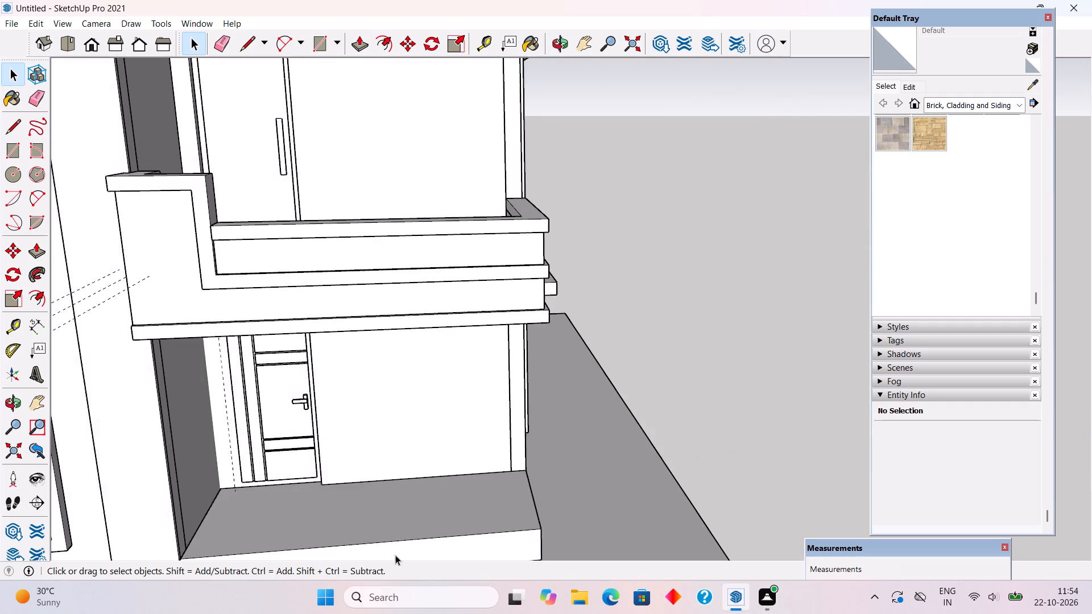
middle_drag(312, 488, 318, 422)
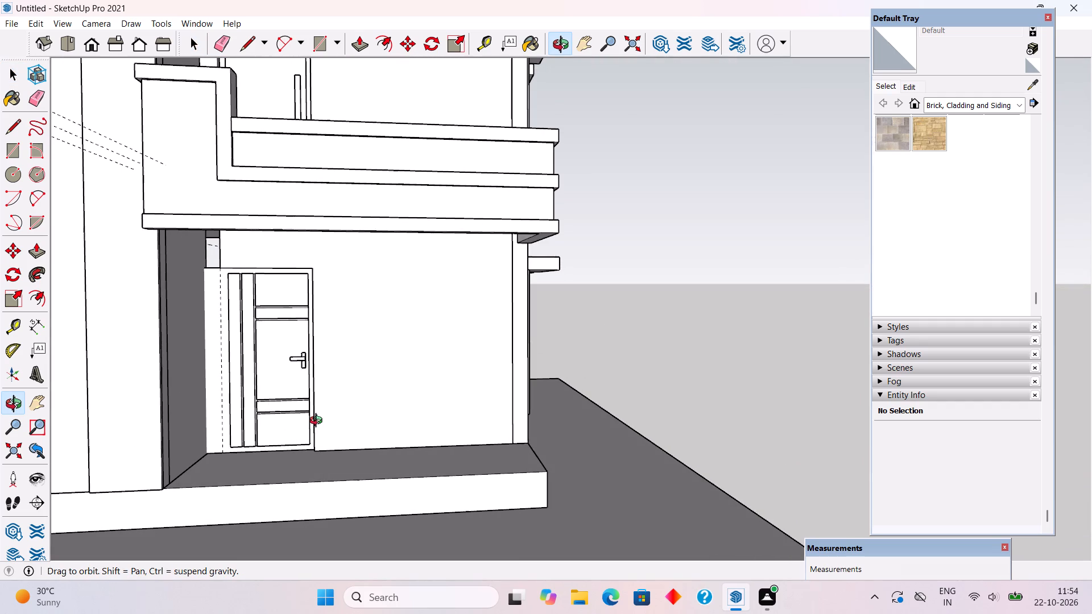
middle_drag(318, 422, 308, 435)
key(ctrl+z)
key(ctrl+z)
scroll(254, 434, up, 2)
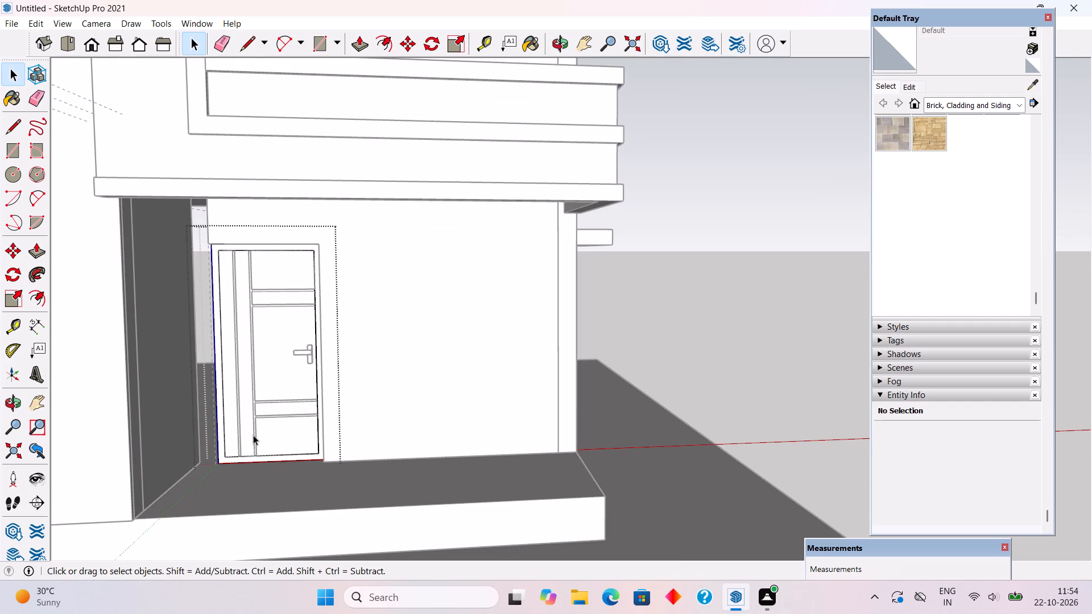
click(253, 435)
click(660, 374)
Move all parts of the ground-floor entrance door, including frame and handle, 9" sideways to the base corner of the porch side wall.
scroll(337, 486, up, 3)
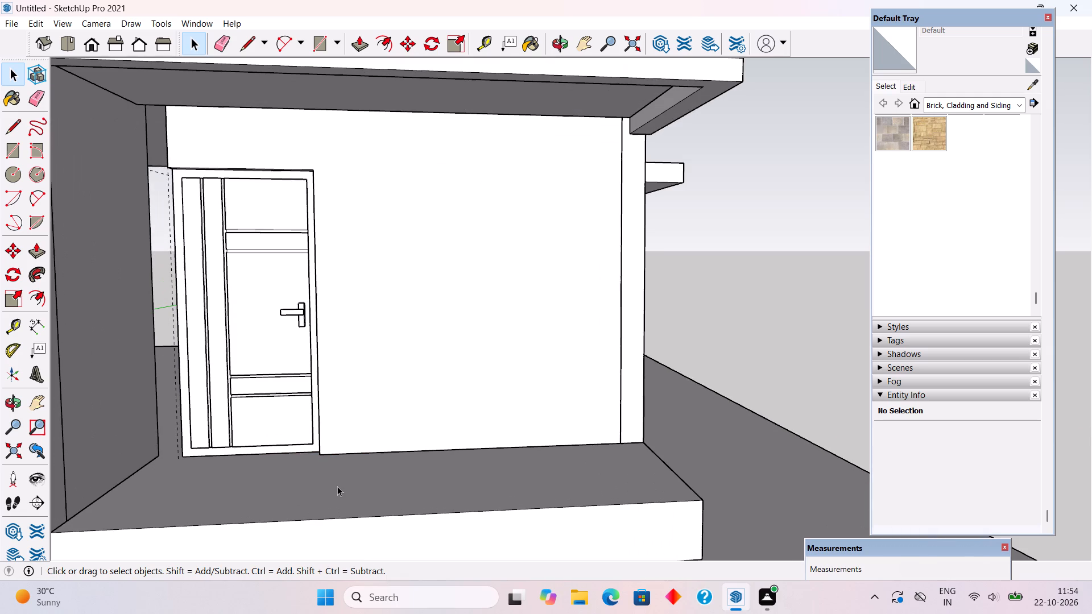
ctrl+click(202, 437)
ctrl+click(191, 456)
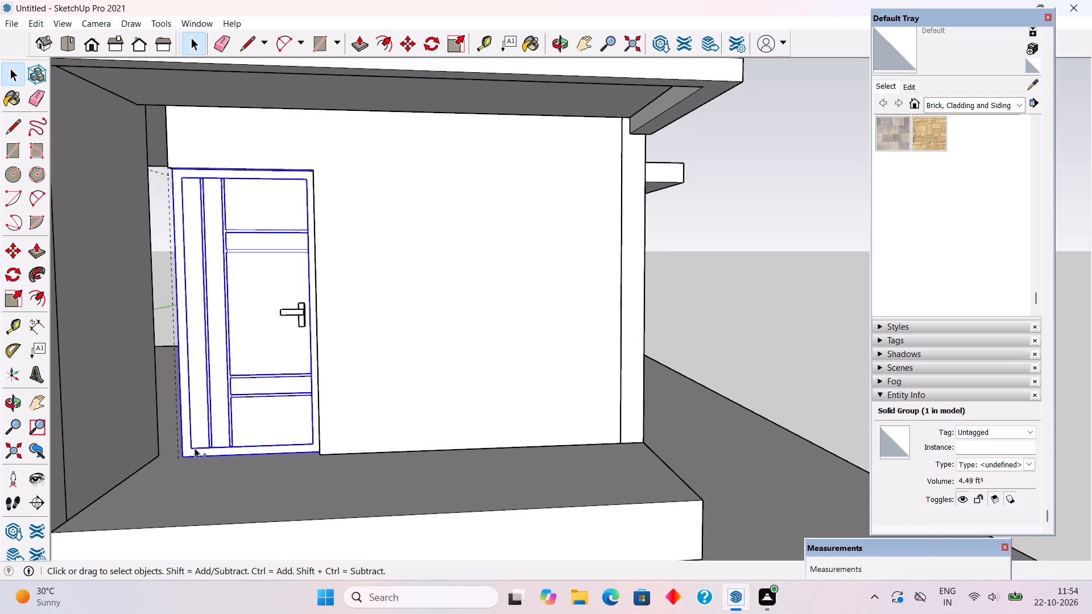
ctrl+click(295, 311)
ctrl+click(299, 318)
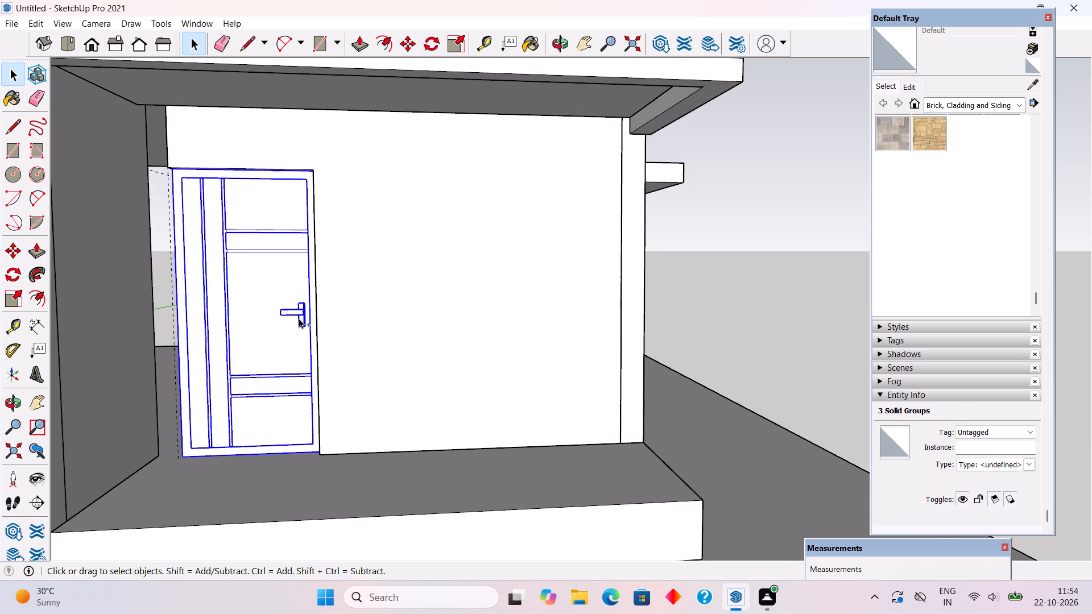
key(m)
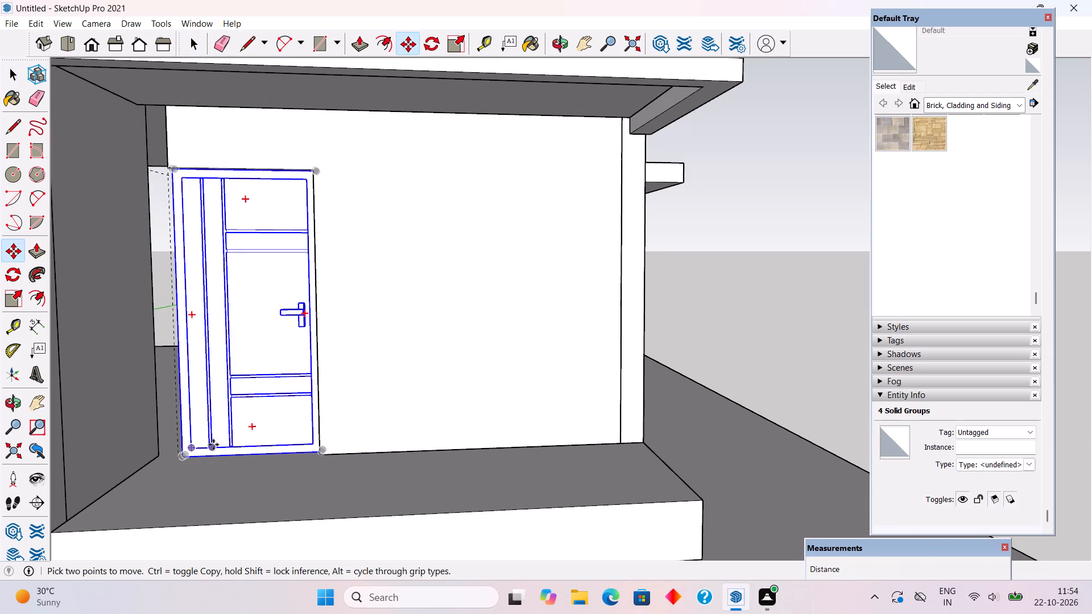
click(184, 457)
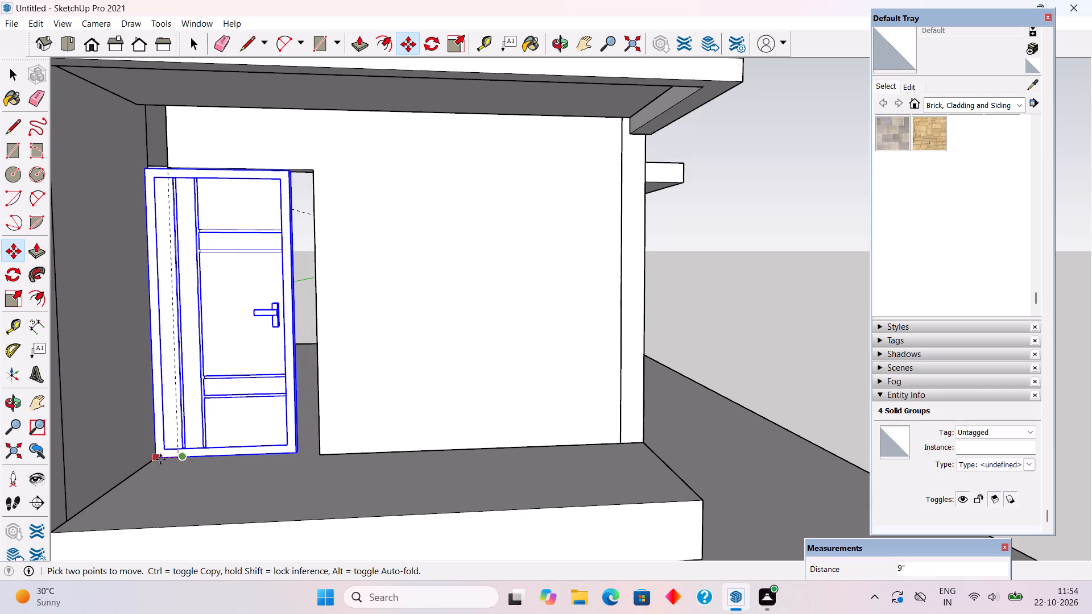
scroll(160, 459, up, 9)
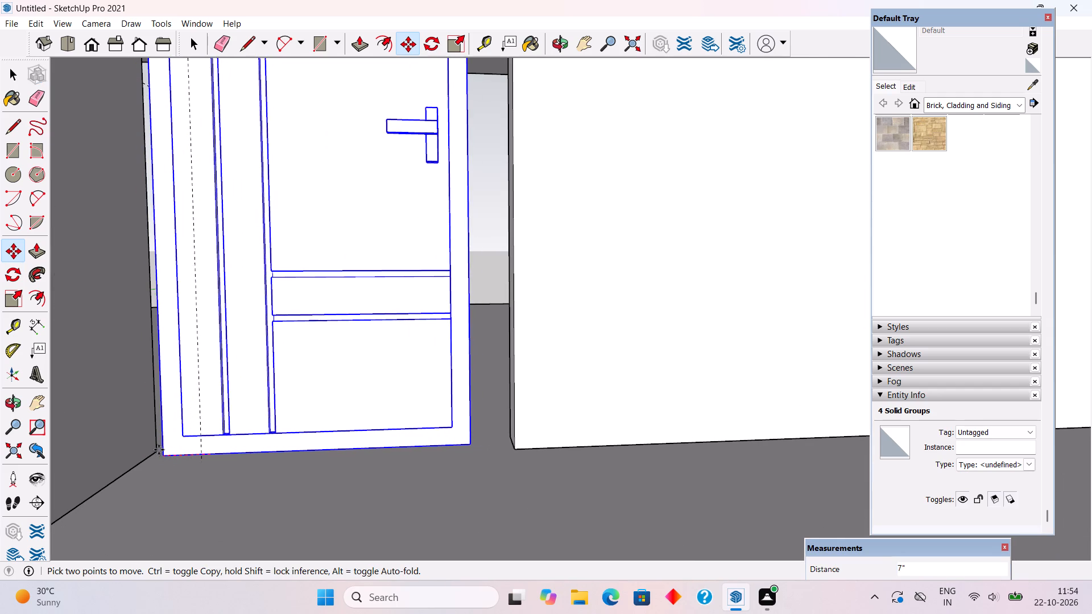
click(155, 458)
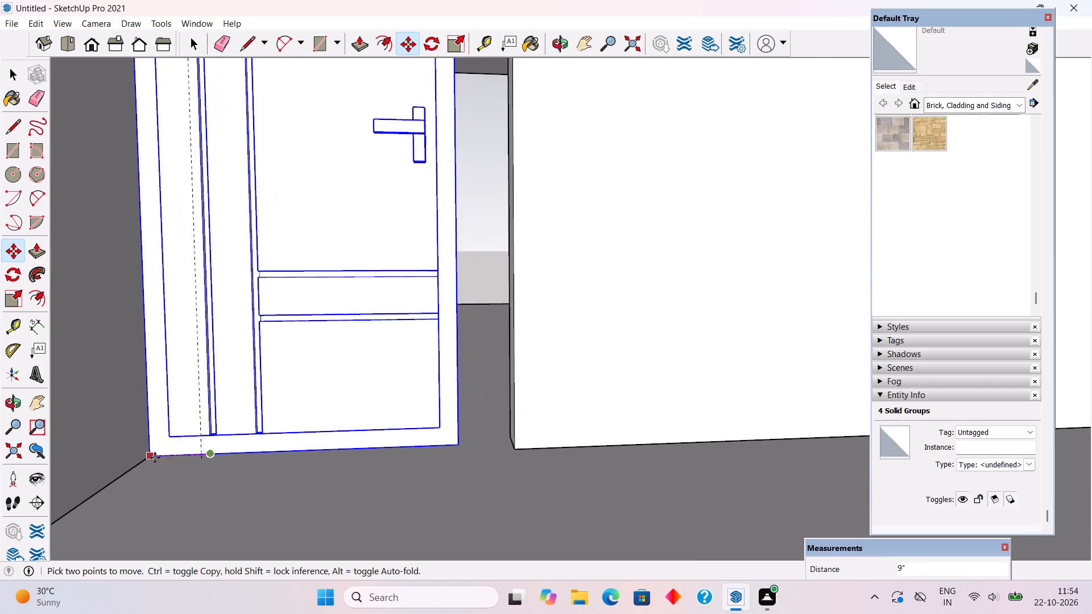
scroll(155, 458, down, 2)
key(space)
Inside the entrance wall group, pull the opening's side face nearest the handle 9" towards the moved door to close the gap.
triple_click(497, 355)
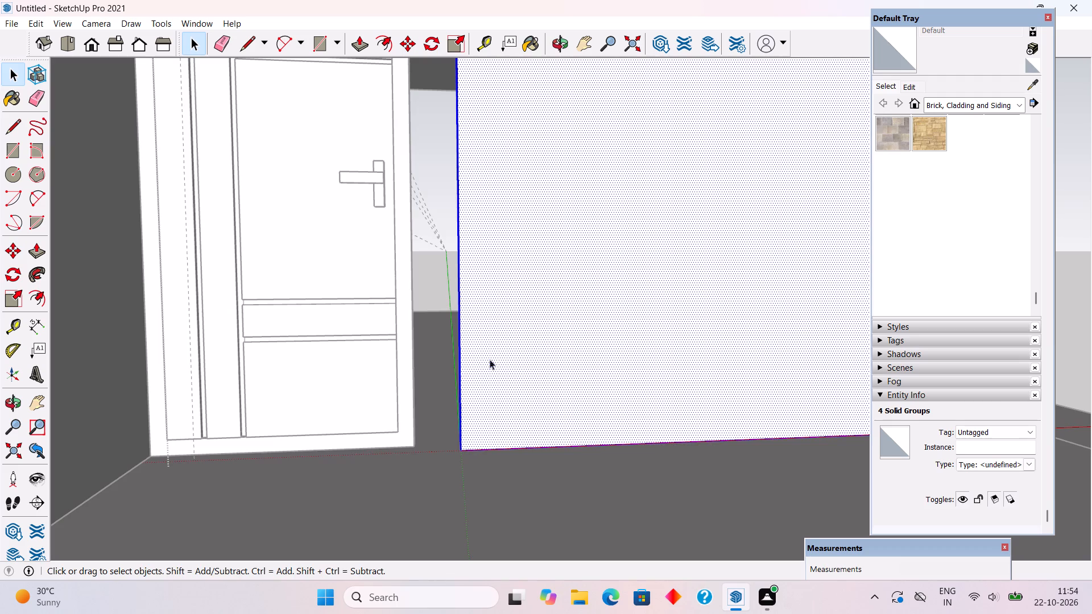
middle_drag(484, 383, 595, 416)
scroll(551, 429, up, 5)
key(p)
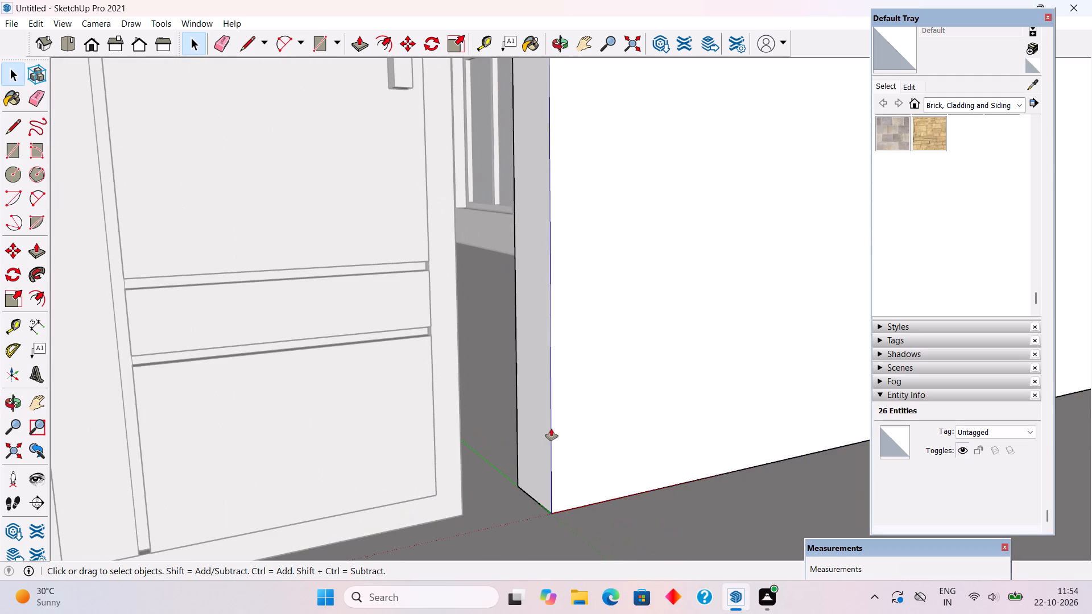
click(544, 441)
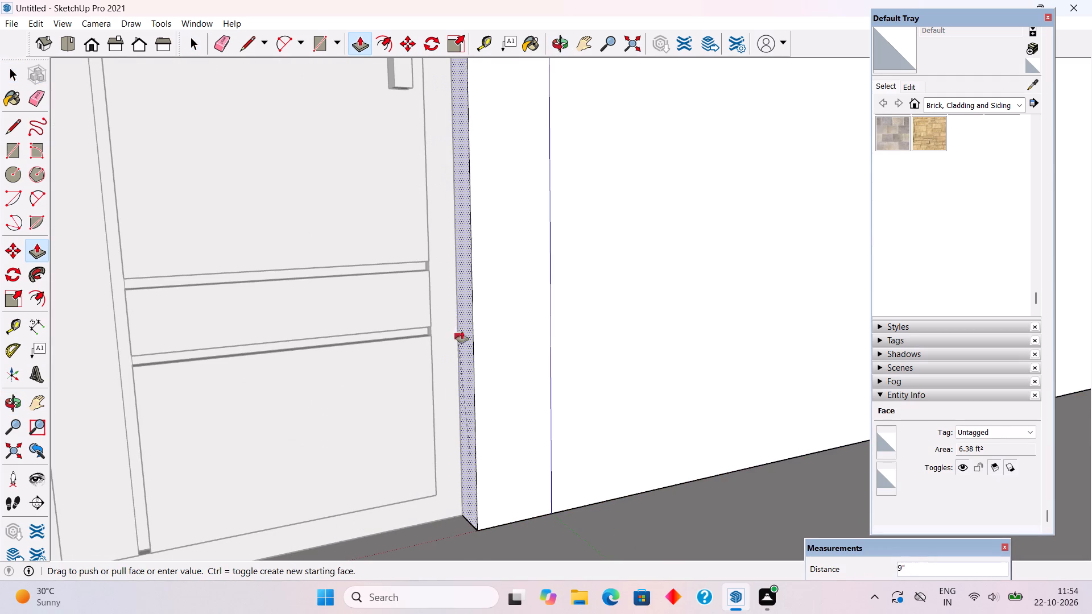
click(457, 263)
scroll(520, 358, down, 4)
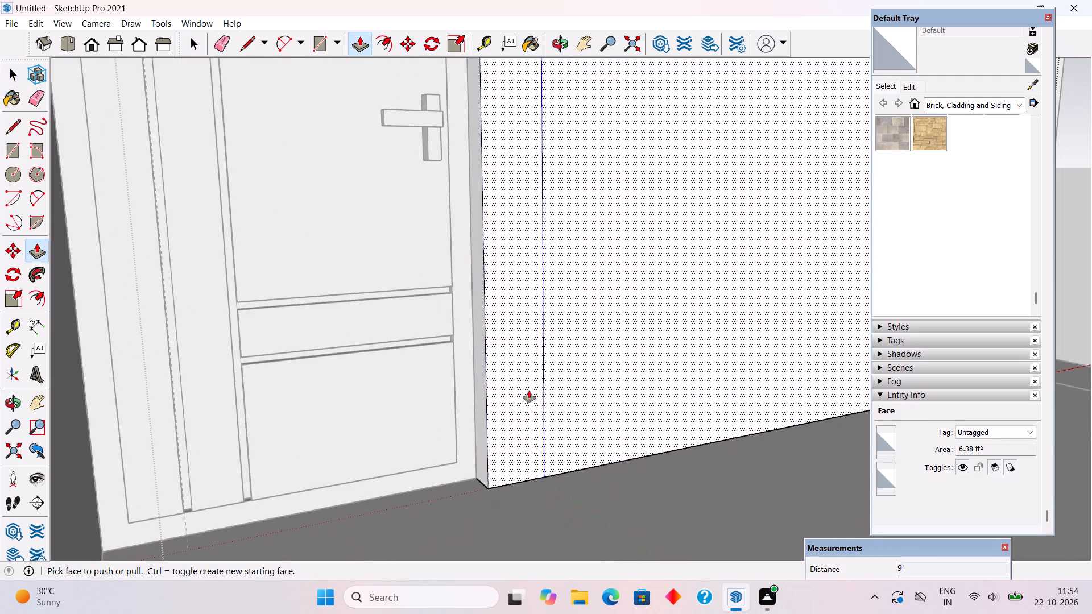
scroll(529, 391, down, 7)
key(space)
From the house interior, extend the entrance wall's end face above the door across to the porch side wall and leave the group.
scroll(531, 391, down, 11)
middle_drag(447, 400, 398, 403)
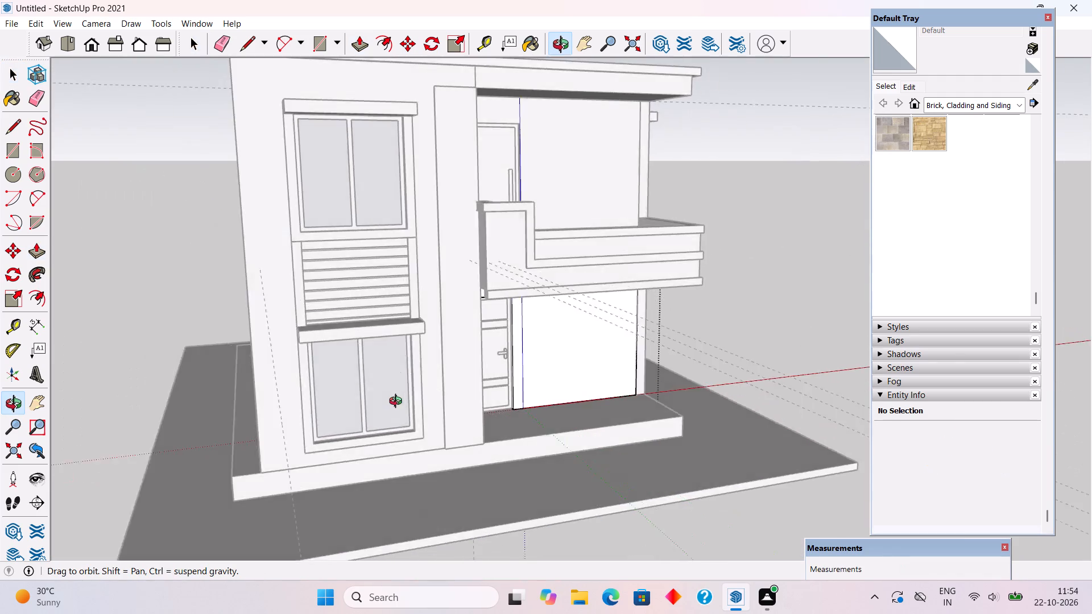
middle_drag(398, 403, 237, 388)
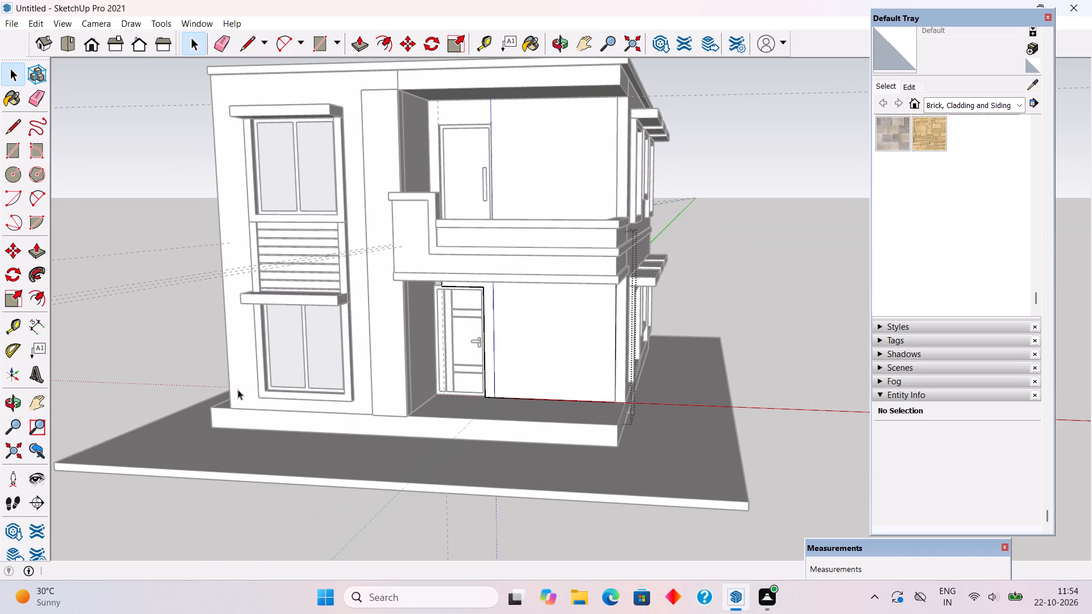
middle_drag(188, 383, 442, 368)
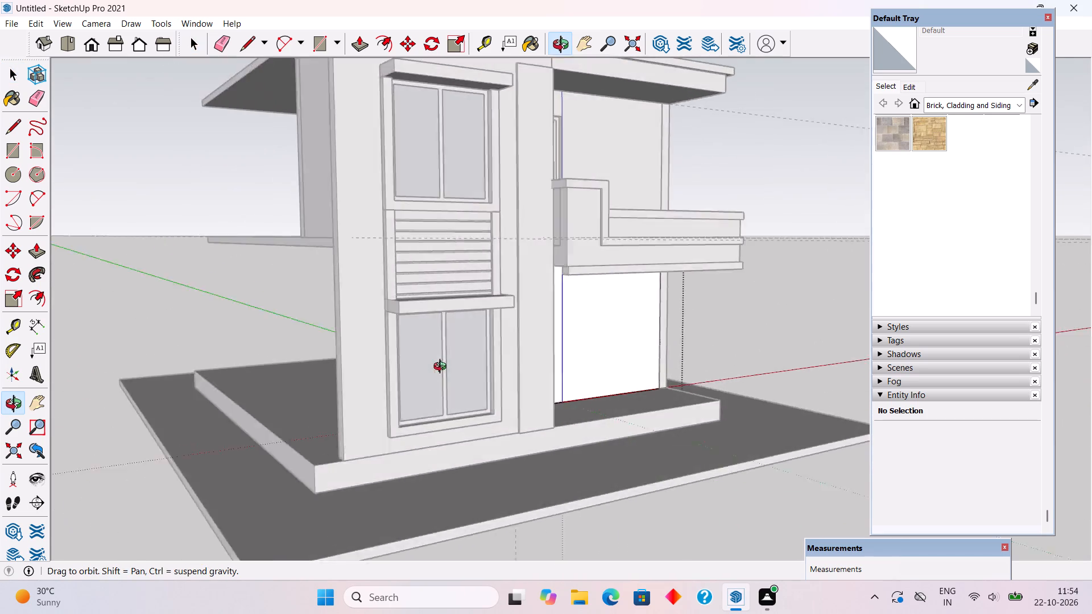
middle_drag(442, 368, 778, 395)
scroll(653, 308, up, 6)
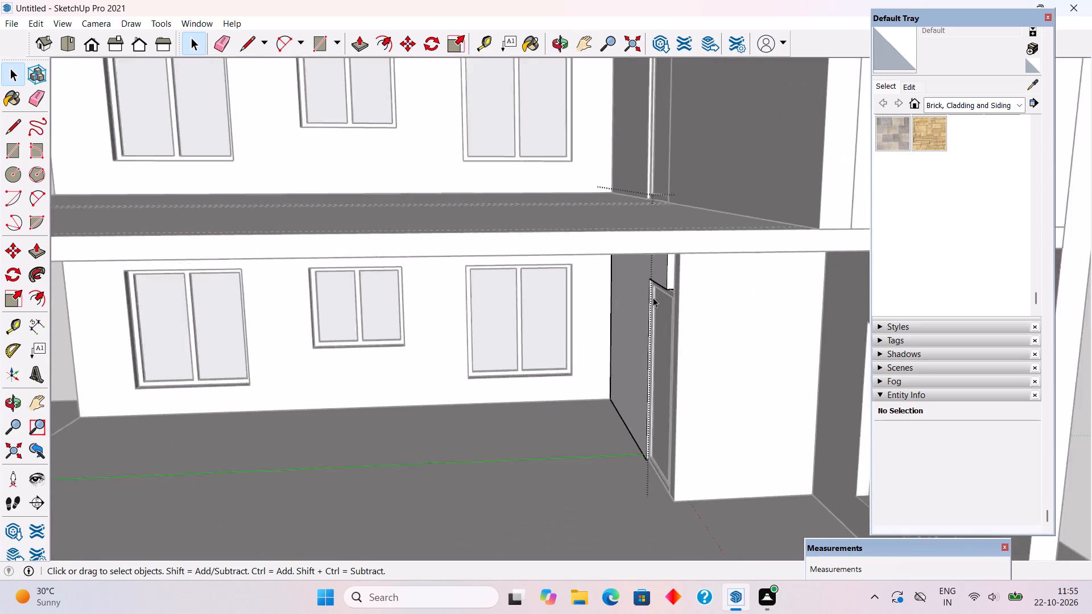
scroll(653, 297, up, 1)
scroll(734, 261, up, 4)
scroll(669, 252, up, 1)
triple_click(662, 258)
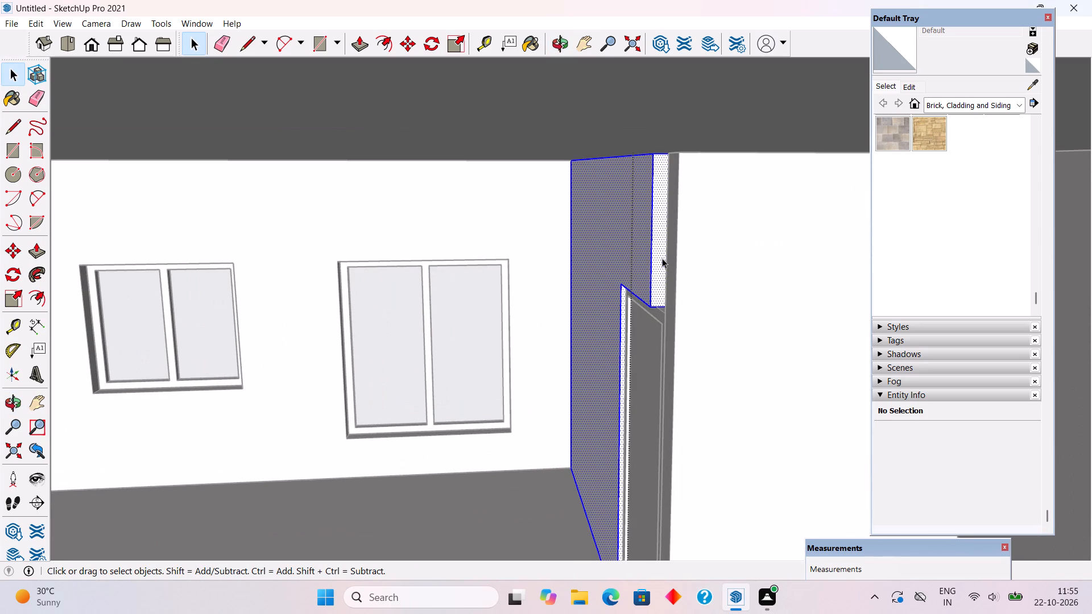
key(p)
click(658, 251)
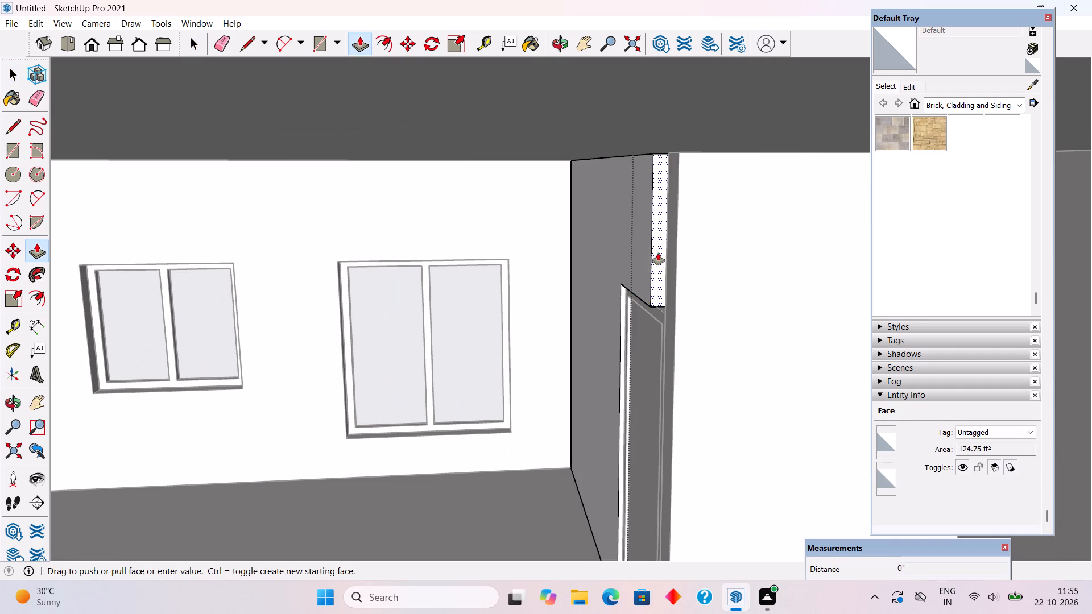
click(667, 269)
key(space)
scroll(667, 283, down, 3)
scroll(667, 288, up, 1)
scroll(667, 298, down, 14)
scroll(655, 314, up, 1)
scroll(655, 314, down, 2)
click(825, 287)
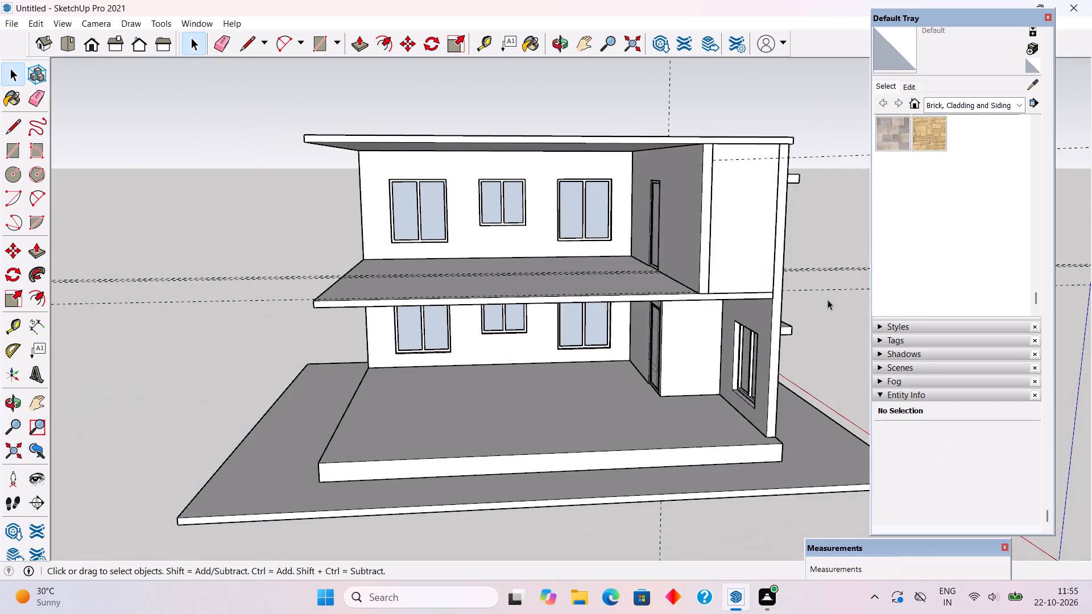
Inside the upper balcony wall group, push the door opening's jamb face back 9" to the adjoining side wall.
middle_drag(782, 330, 171, 318)
scroll(435, 345, up, 4)
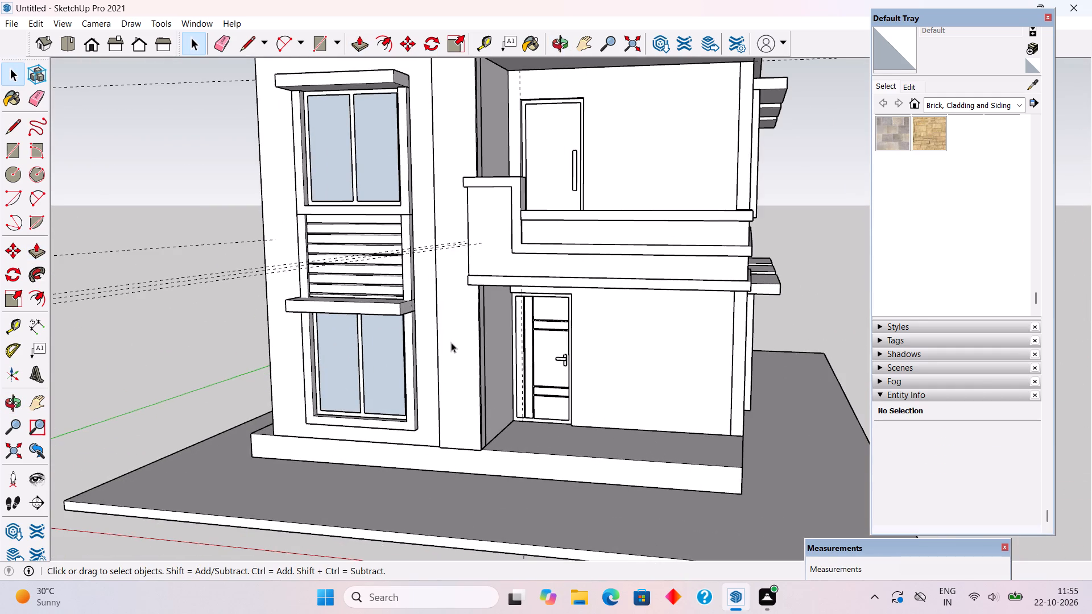
middle_drag(462, 363, 514, 343)
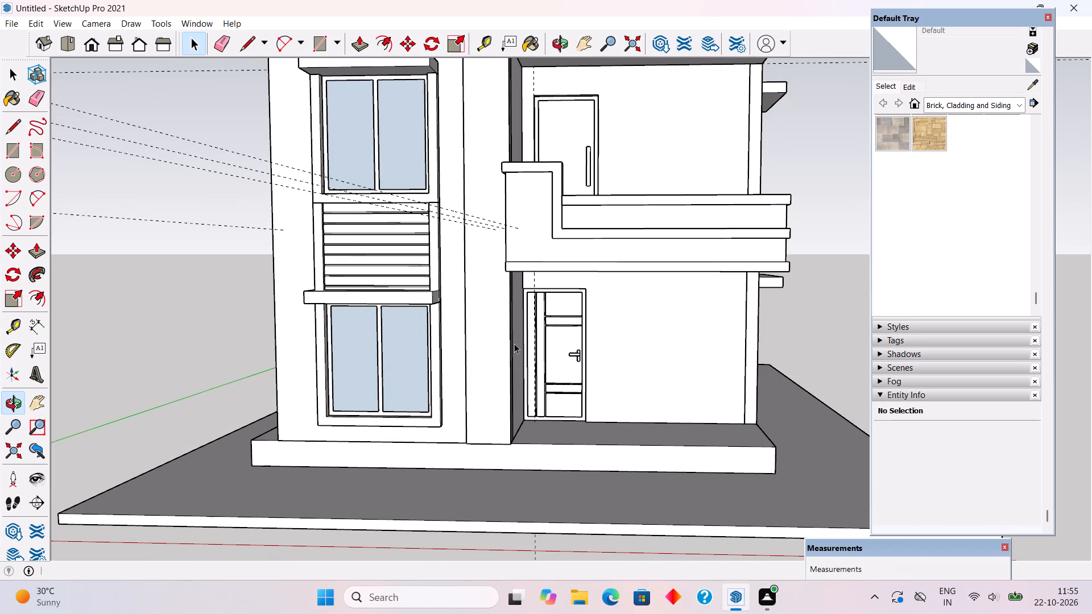
middle_drag(537, 223, 536, 298)
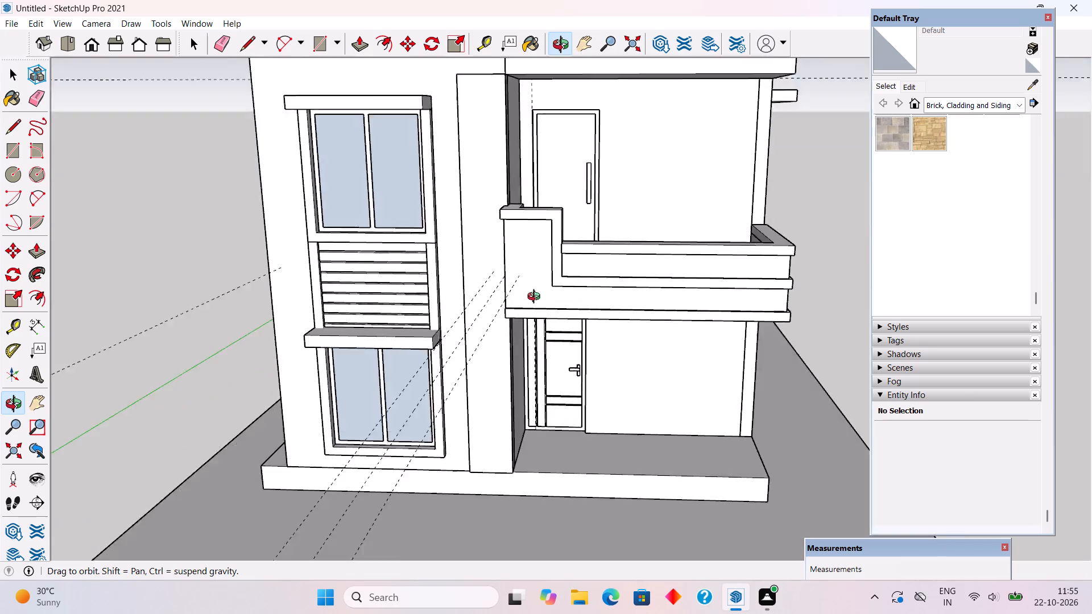
middle_drag(536, 298, 506, 425)
scroll(519, 316, up, 11)
triple_click(524, 213)
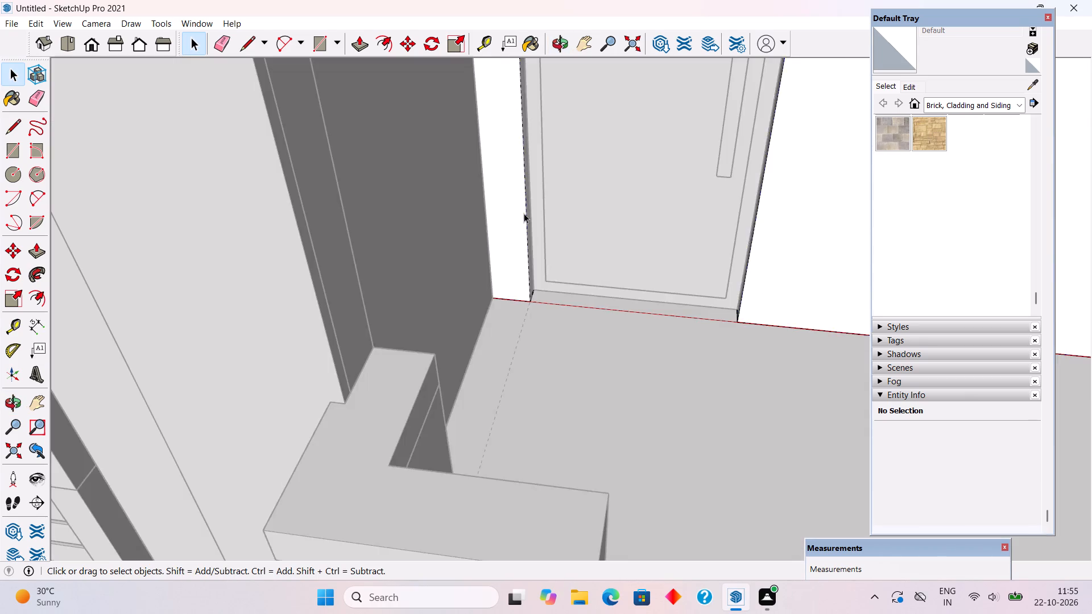
scroll(524, 213, up, 6)
middle_drag(541, 230, 432, 246)
scroll(496, 243, up, 5)
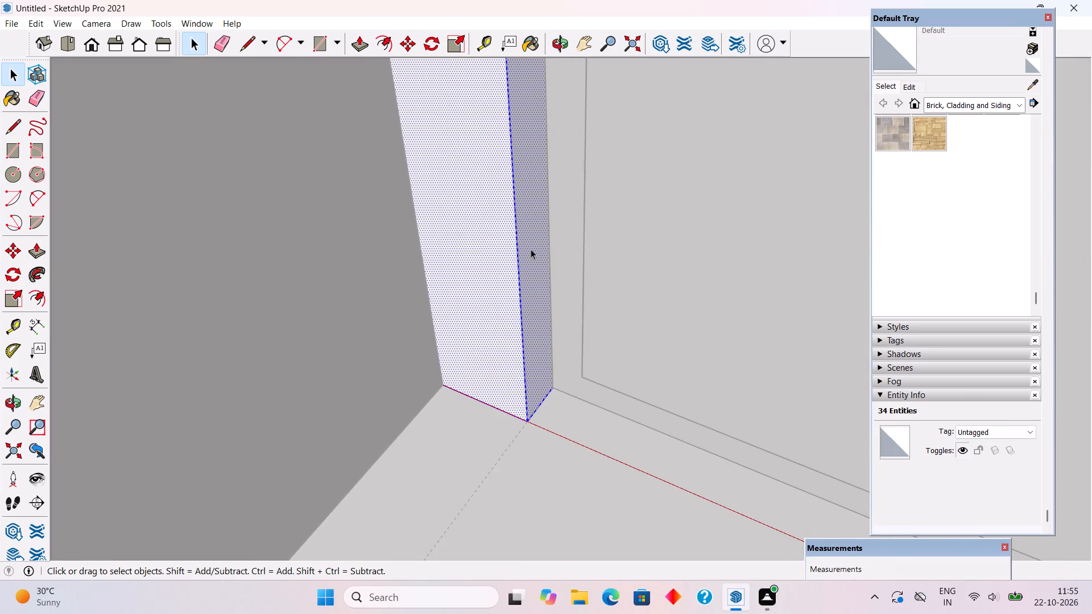
key(p)
click(533, 264)
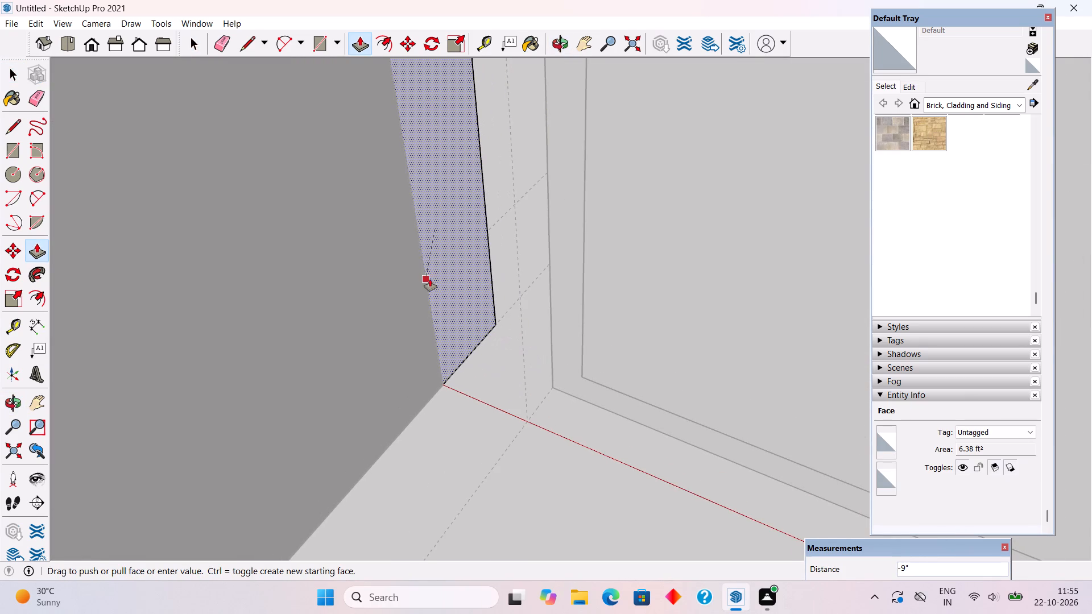
click(429, 280)
key(space)
scroll(517, 355, down, 5)
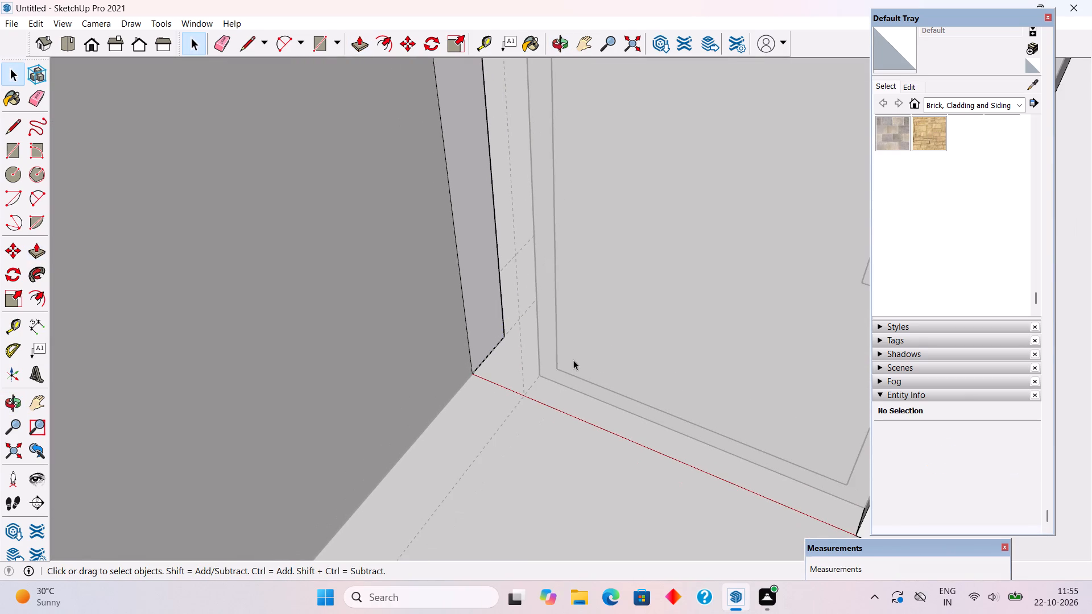
click(573, 360)
Move the balcony door's leaf, frame and handle together sideways into the widened opening, against the side wall.
scroll(573, 360, down, 7)
click(560, 428)
click(613, 342)
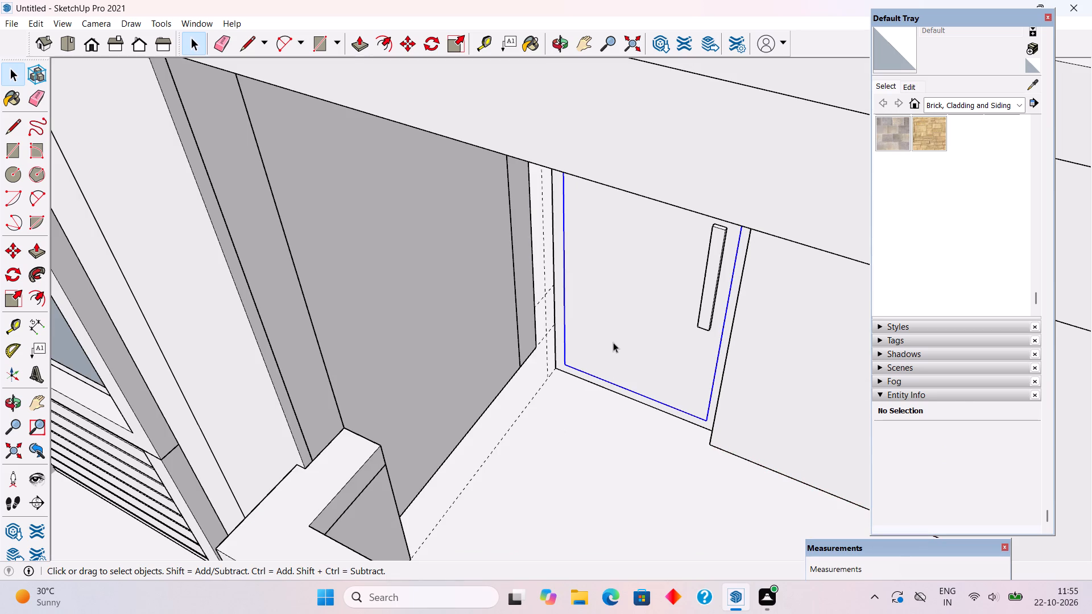
ctrl+click(556, 354)
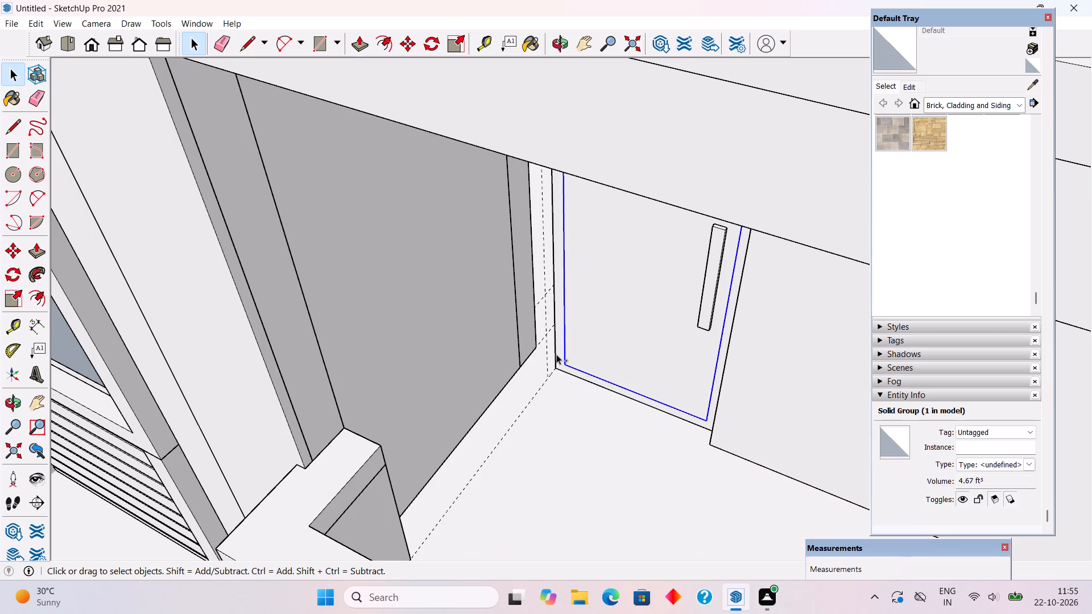
ctrl+click(708, 306)
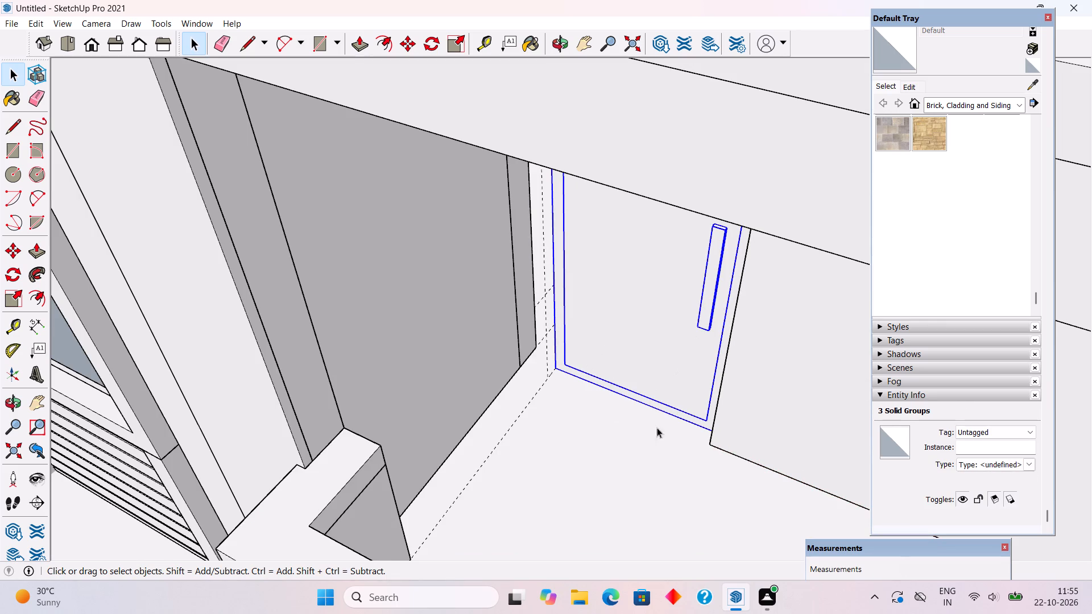
middle_drag(661, 409, 734, 330)
scroll(735, 333, up, 2)
scroll(481, 387, up, 4)
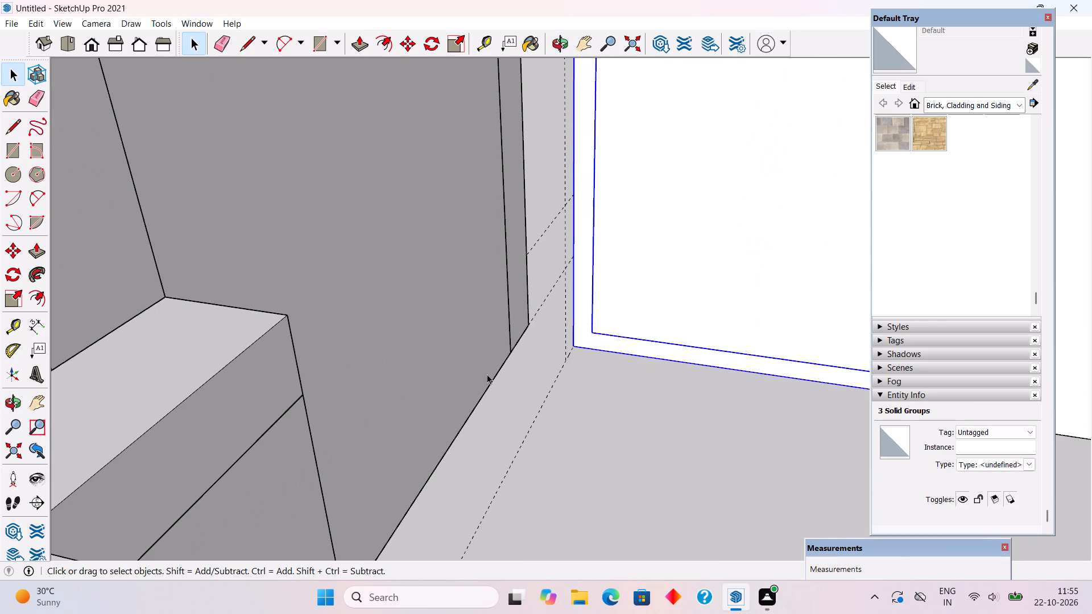
key(m)
click(578, 349)
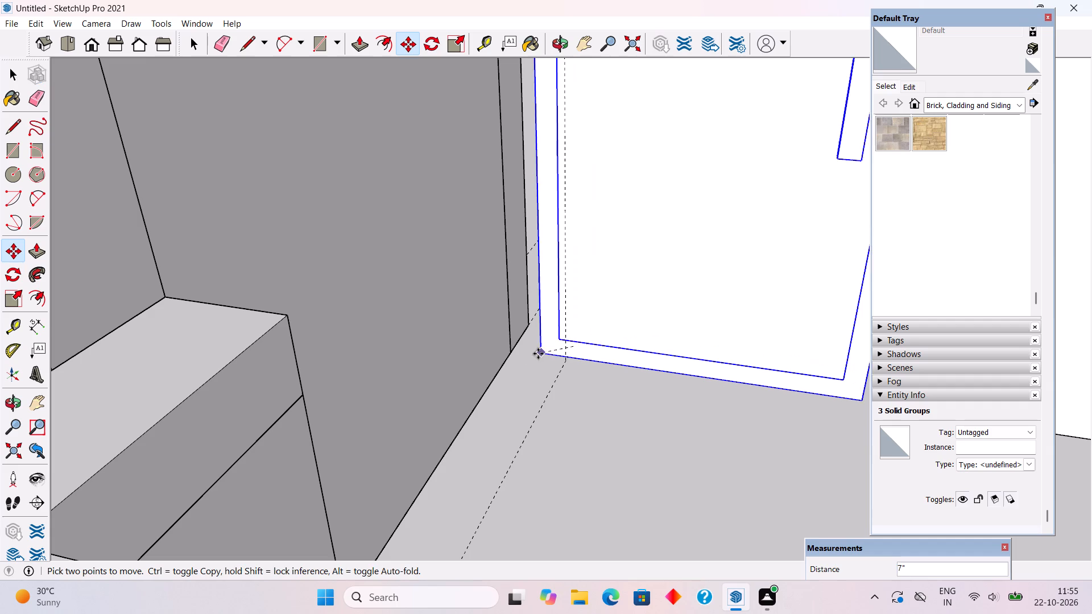
click(523, 342)
scroll(520, 341, down, 7)
key(space)
Inside the balcony wall group, pull the opening's handle-side face 9" up to the moved door, and leave the group.
middle_drag(618, 326, 676, 322)
scroll(797, 313, up, 2)
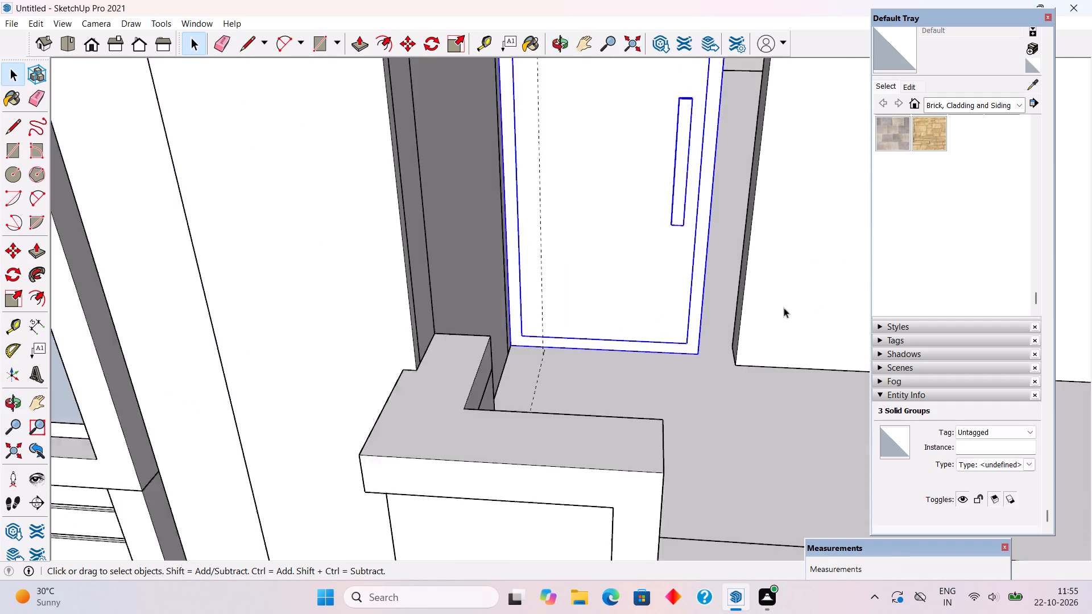
scroll(784, 308, up, 2)
triple_click(775, 304)
key(p)
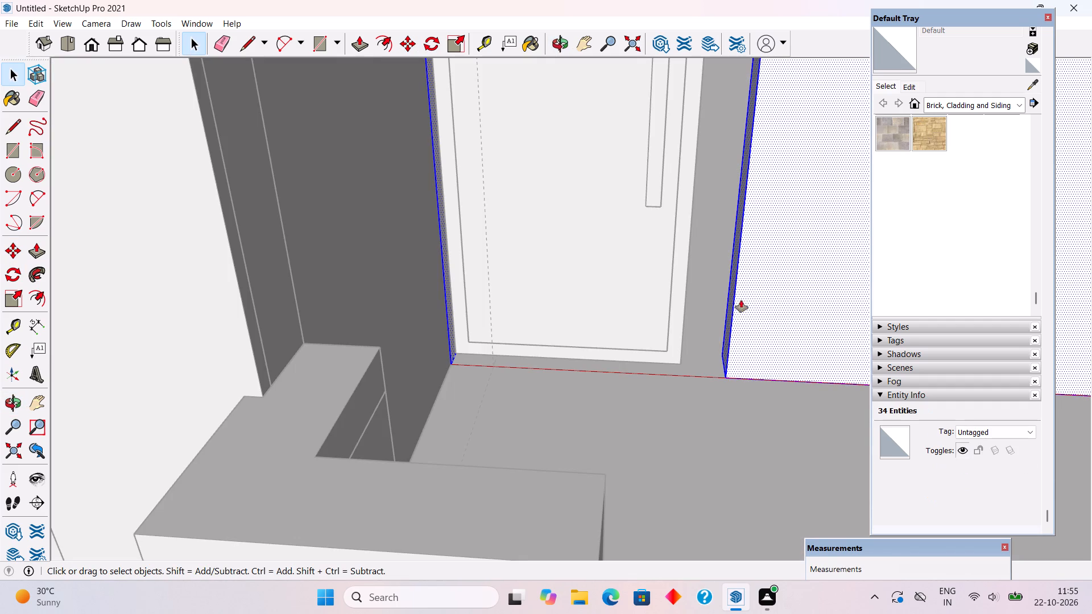
click(726, 325)
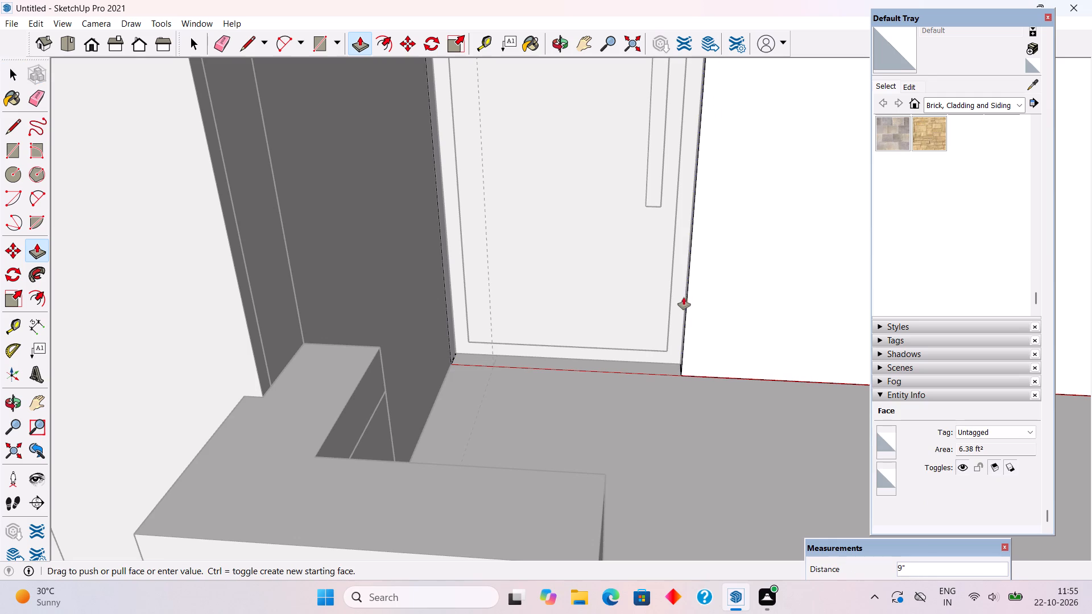
click(683, 288)
key(space)
scroll(683, 288, down, 6)
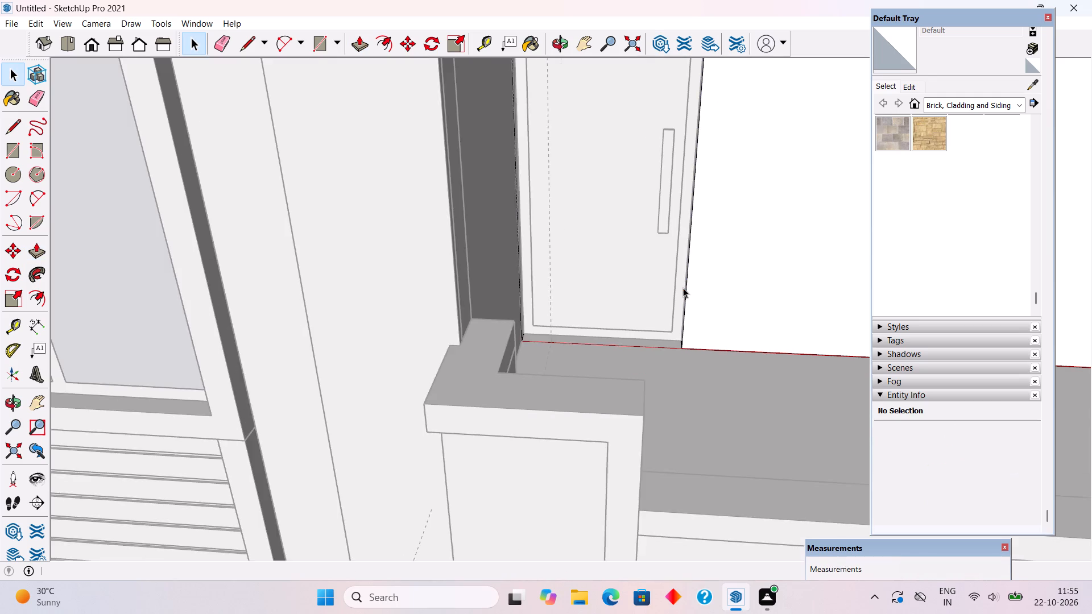
scroll(683, 288, down, 18)
click(786, 266)
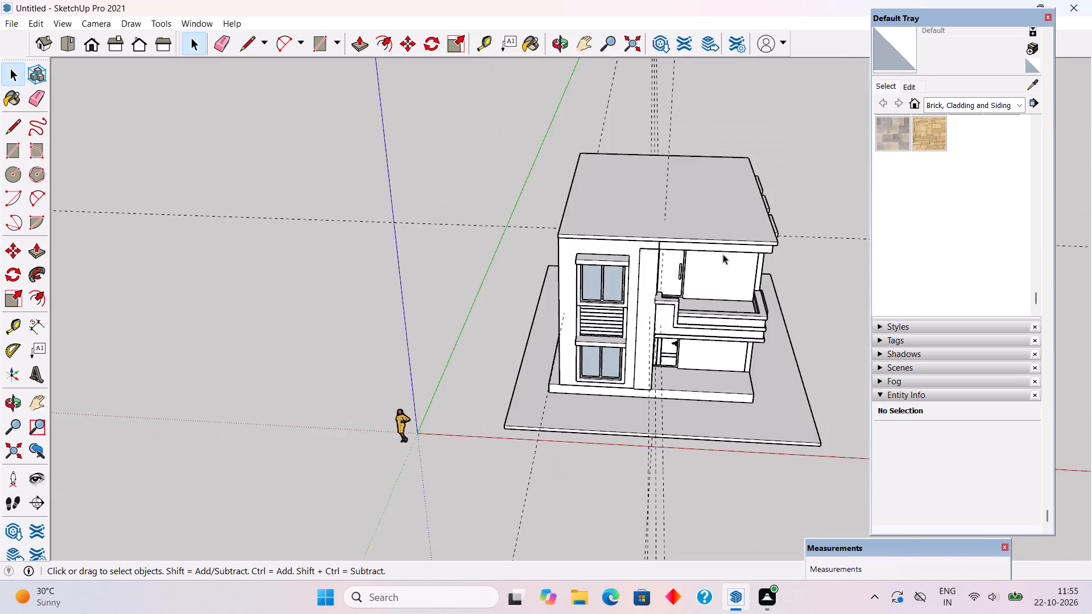
Examine the realigned entrance and balcony doors and the house exterior from the front and the windowed side.
middle_drag(713, 245, 658, 101)
scroll(655, 100, up, 10)
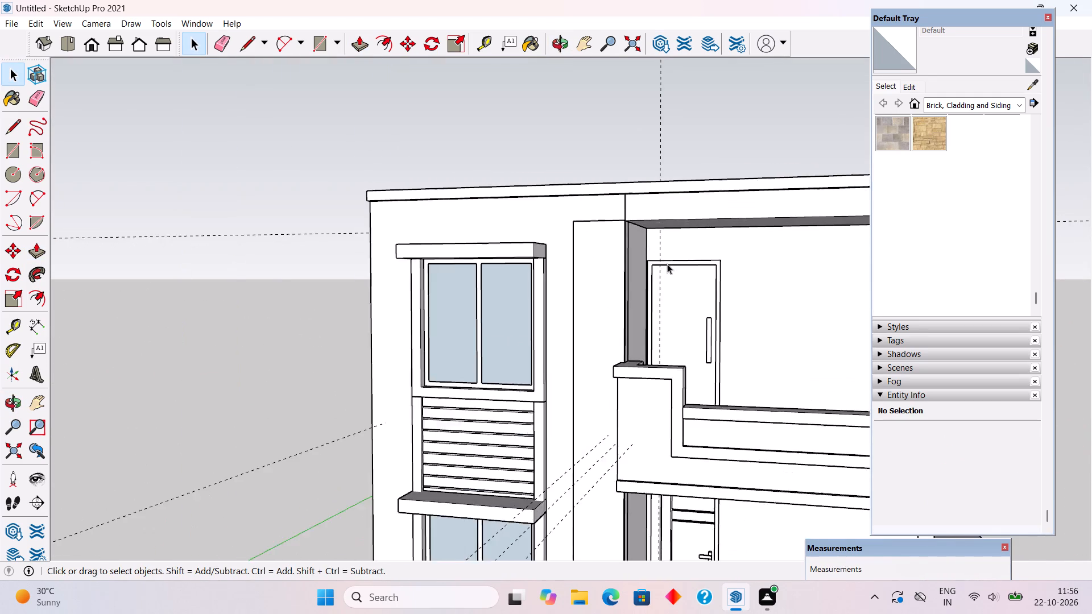
scroll(667, 264, up, 3)
middle_drag(648, 247, 593, 286)
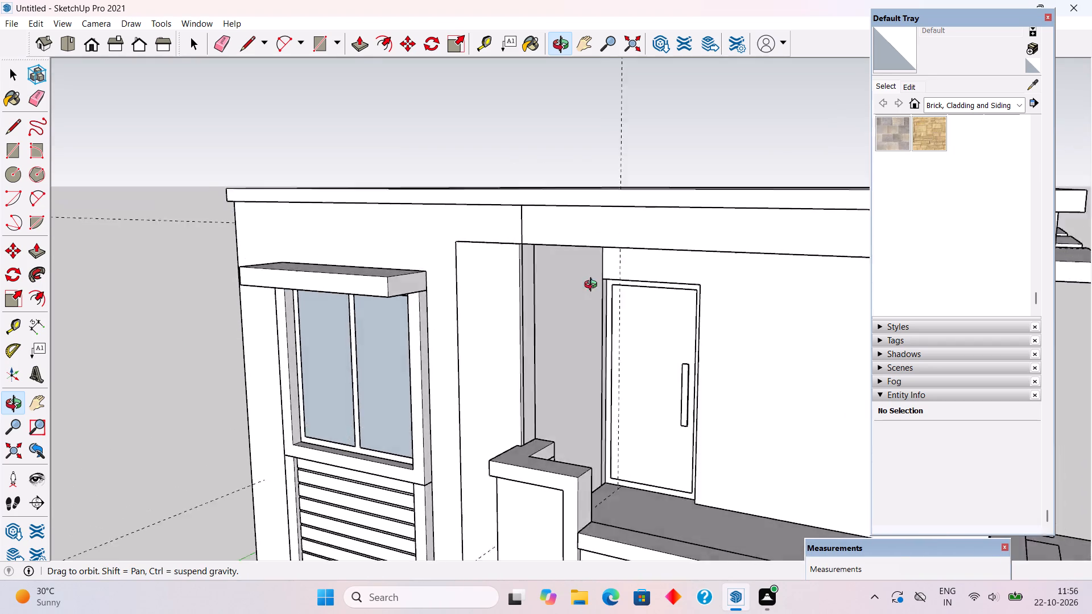
middle_drag(593, 286, 663, 288)
scroll(663, 288, down, 13)
middle_drag(657, 350, 734, 336)
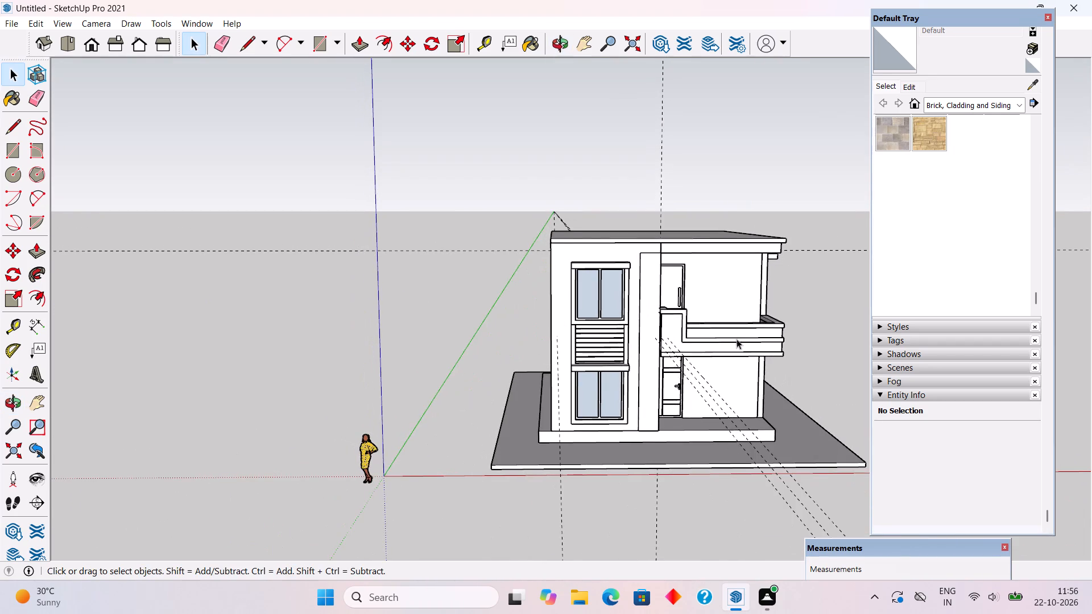
scroll(776, 379, up, 4)
middle_drag(759, 301, 687, 288)
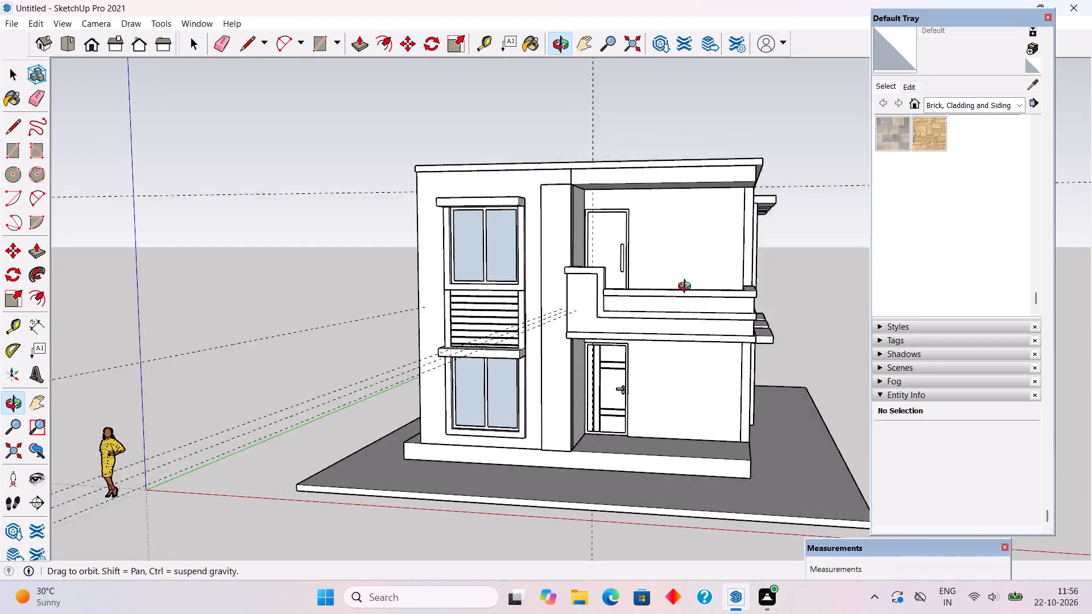
middle_drag(687, 288, 515, 348)
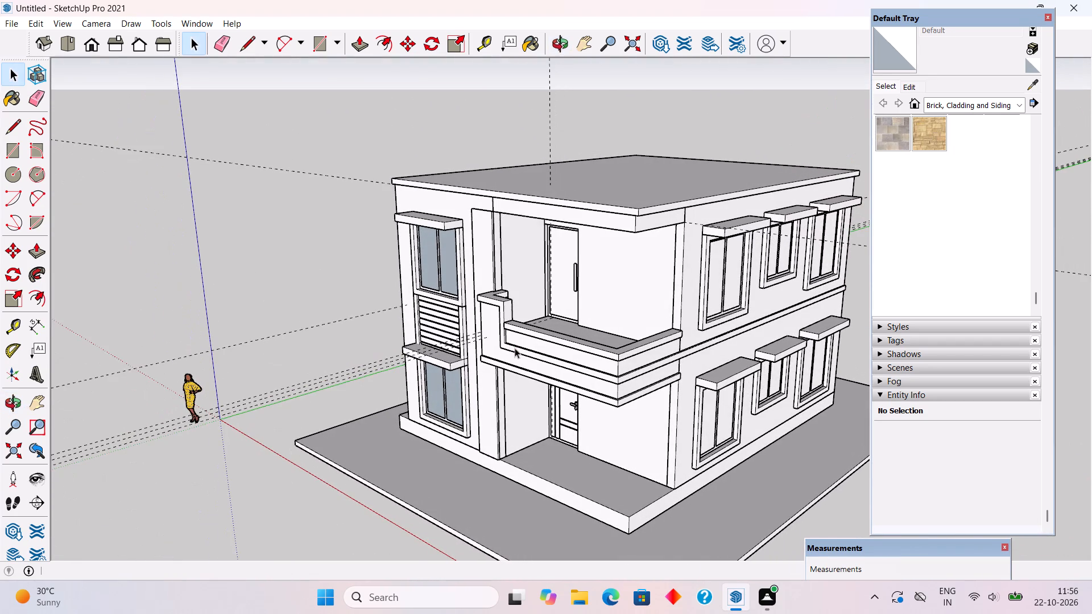
scroll(515, 348, up, 1)
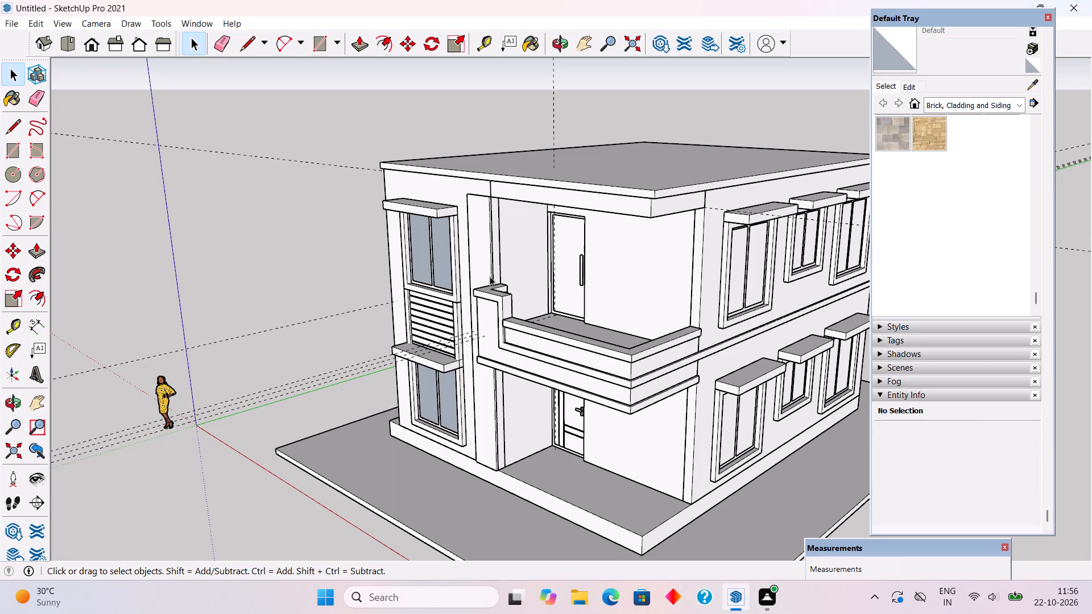
Place a vertical guide 1' in from the outer edge of the front wall beside the stacked windows.
middle_drag(454, 265, 707, 240)
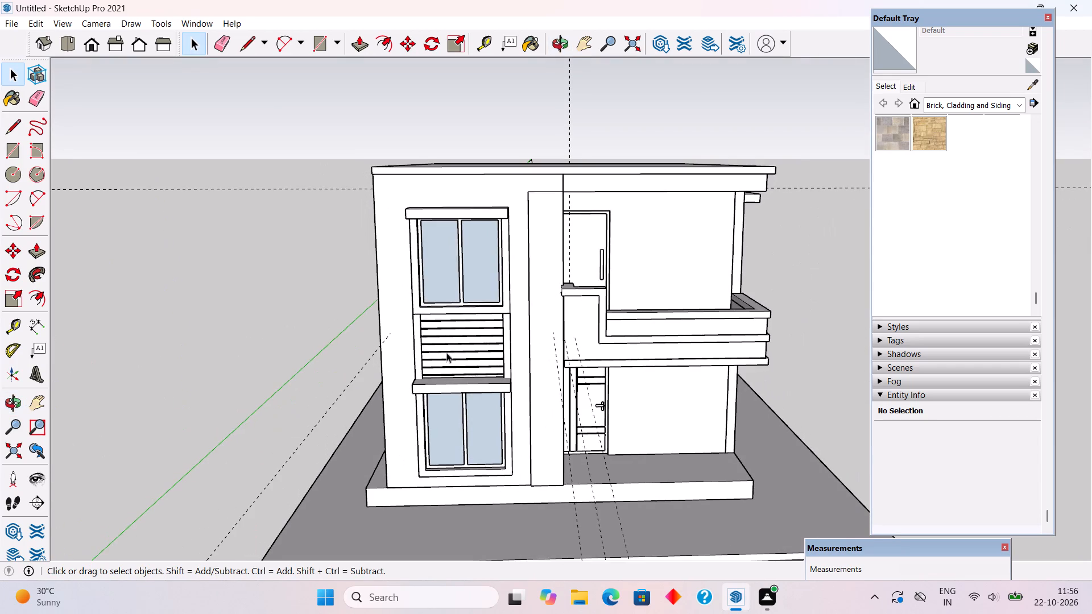
scroll(446, 352, up, 1)
scroll(357, 363, up, 3)
key(t)
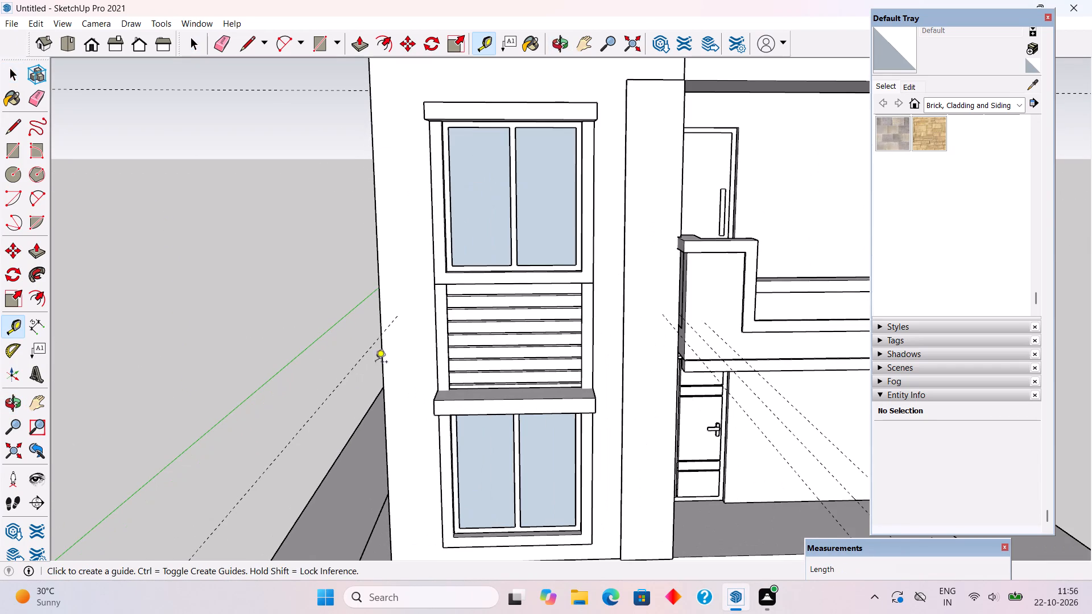
click(382, 366)
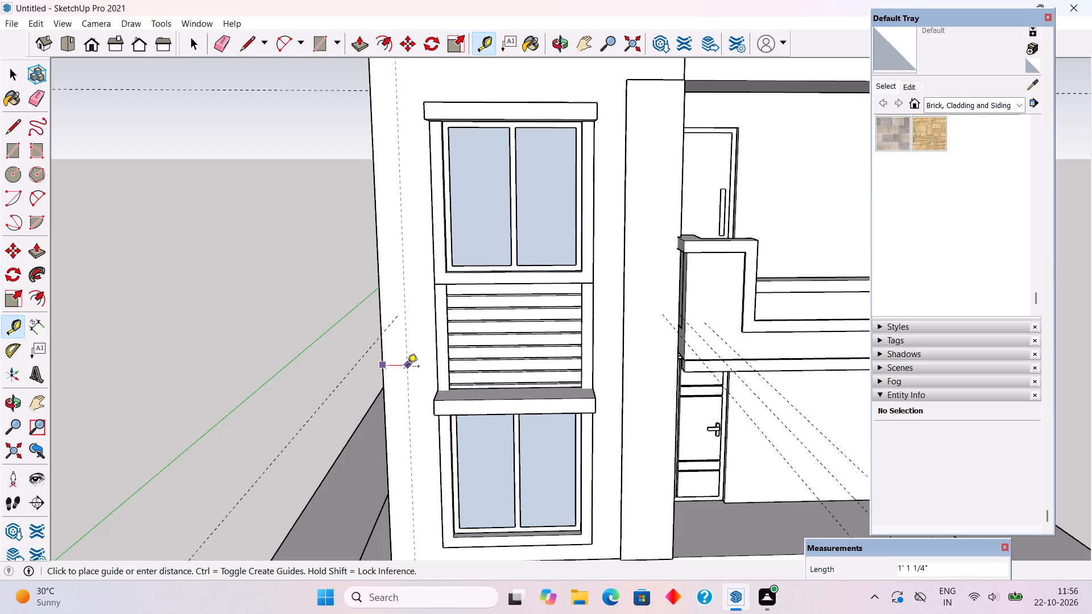
text(1')
key(Return)
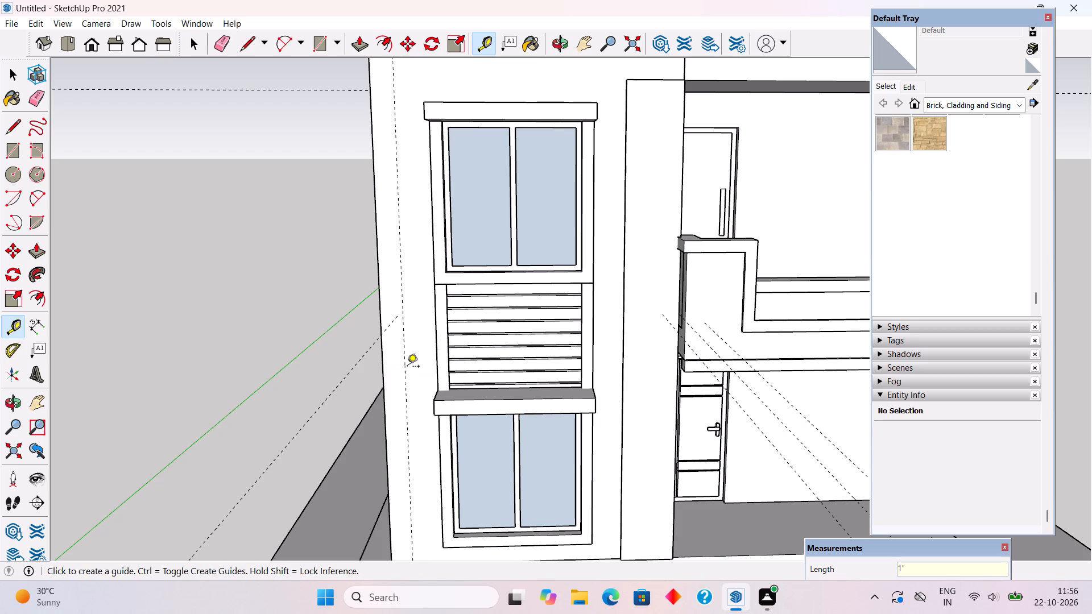
Draw a 1' by 23' 6" rectangle on the front wall between its outer edge and the guide, from plinth to roof slab.
key(r)
scroll(407, 367, down, 4)
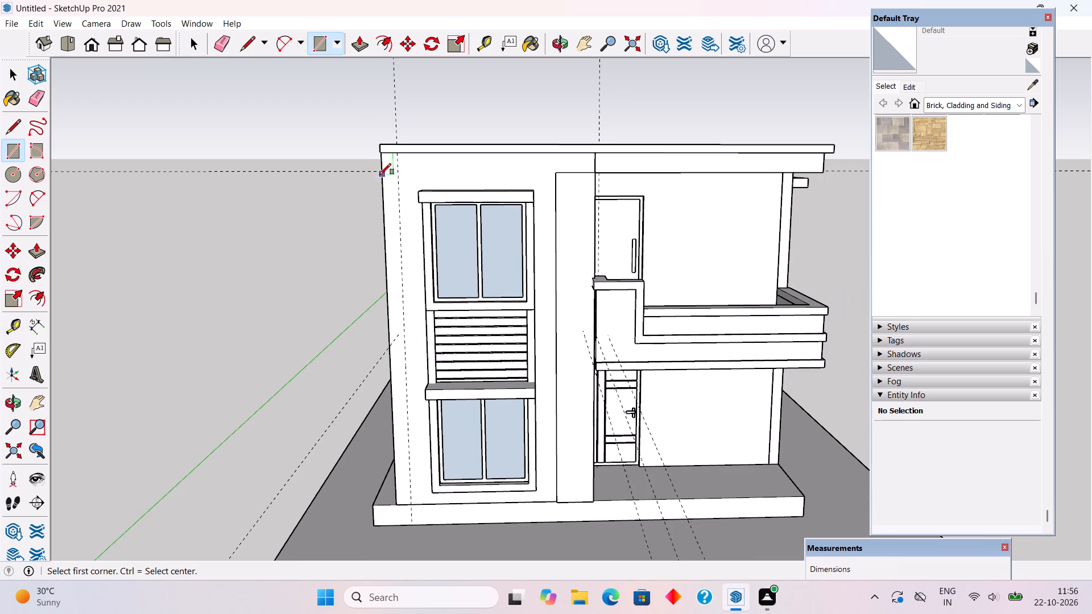
scroll(401, 517, up, 8)
click(394, 497)
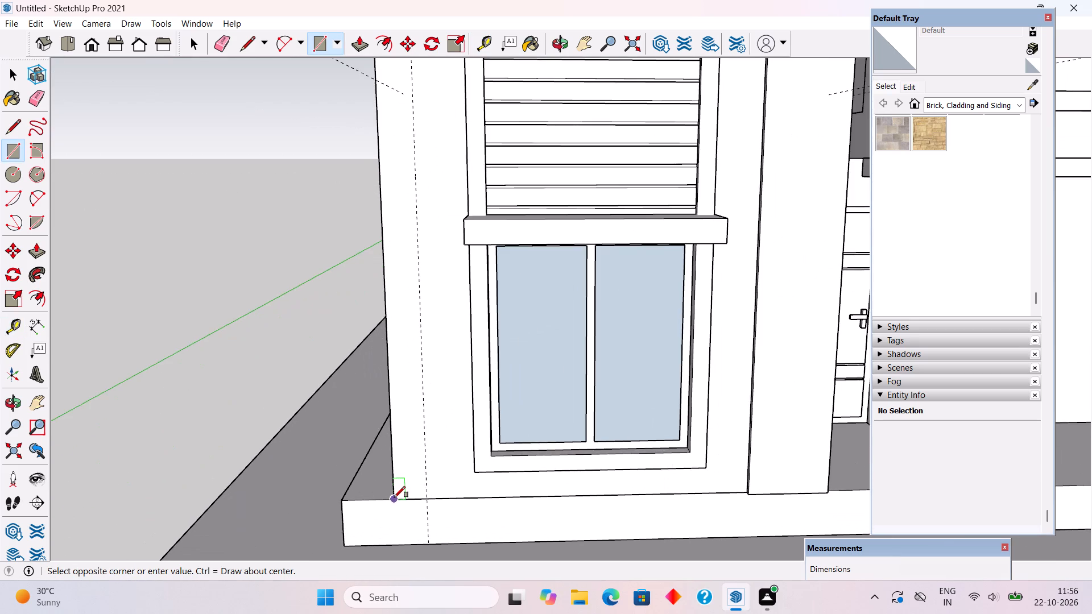
scroll(395, 498, up, 10)
scroll(445, 500, up, 5)
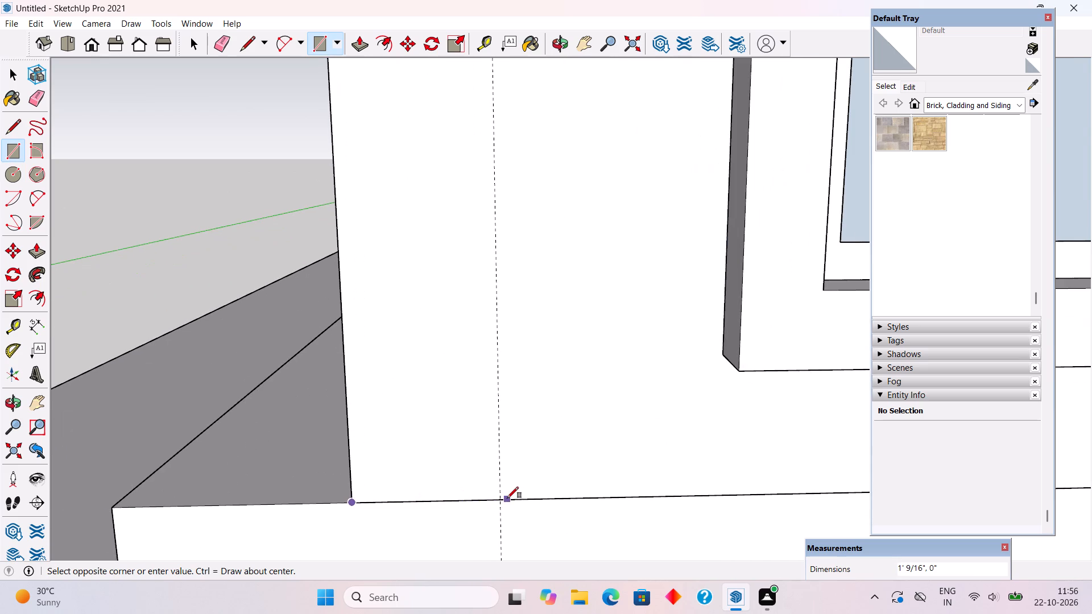
scroll(507, 498, down, 20)
scroll(507, 498, down, 6)
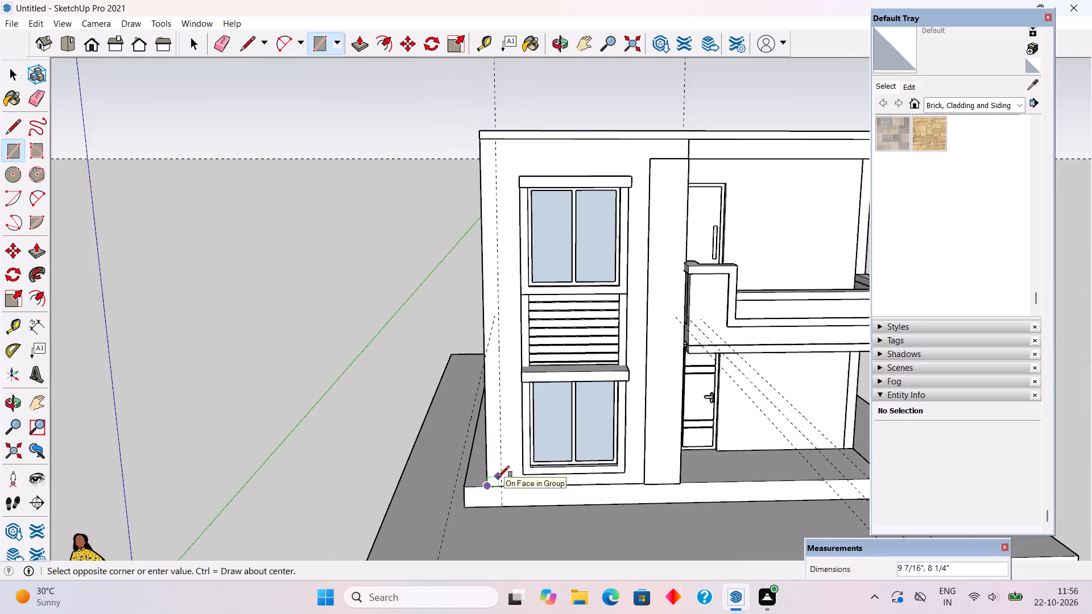
scroll(498, 477, down, 1)
middle_drag(498, 477, 494, 381)
scroll(494, 286, up, 9)
scroll(494, 271, down, 8)
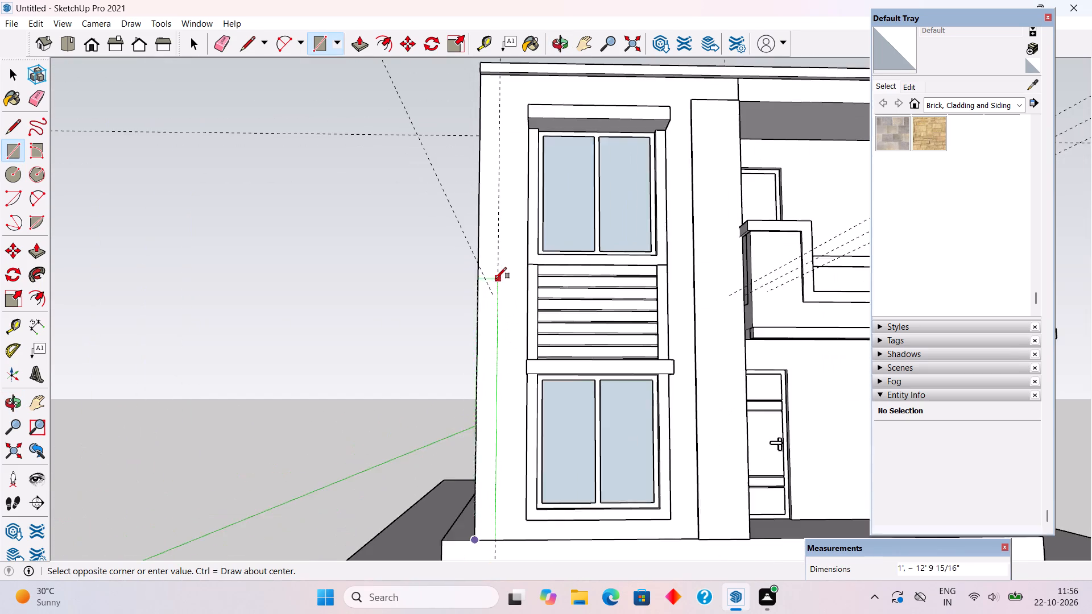
scroll(495, 279, down, 3)
middle_drag(501, 314, 494, 283)
scroll(474, 147, up, 6)
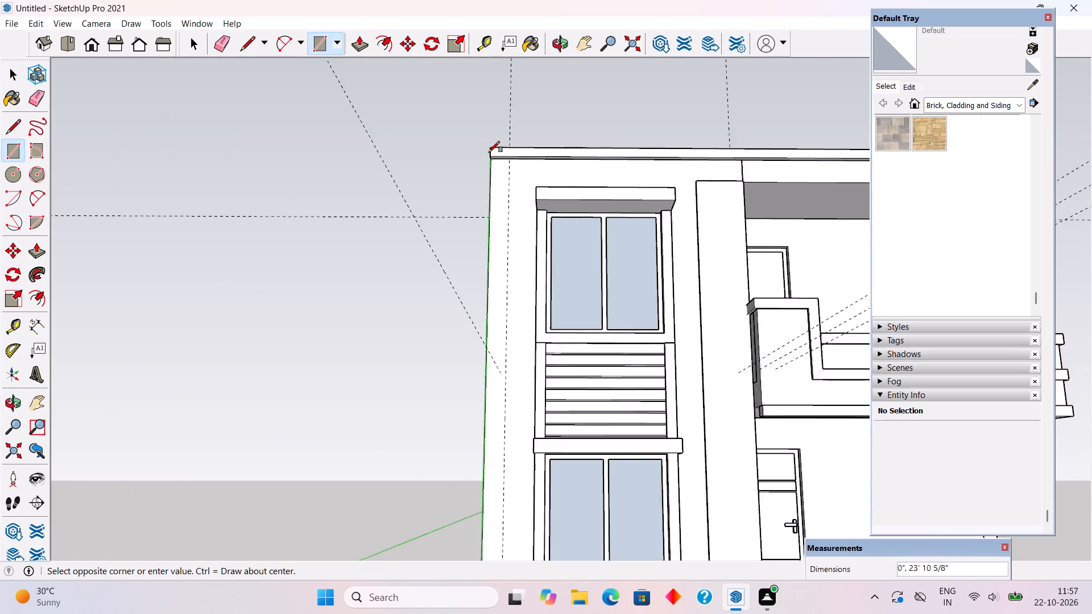
scroll(489, 152, up, 14)
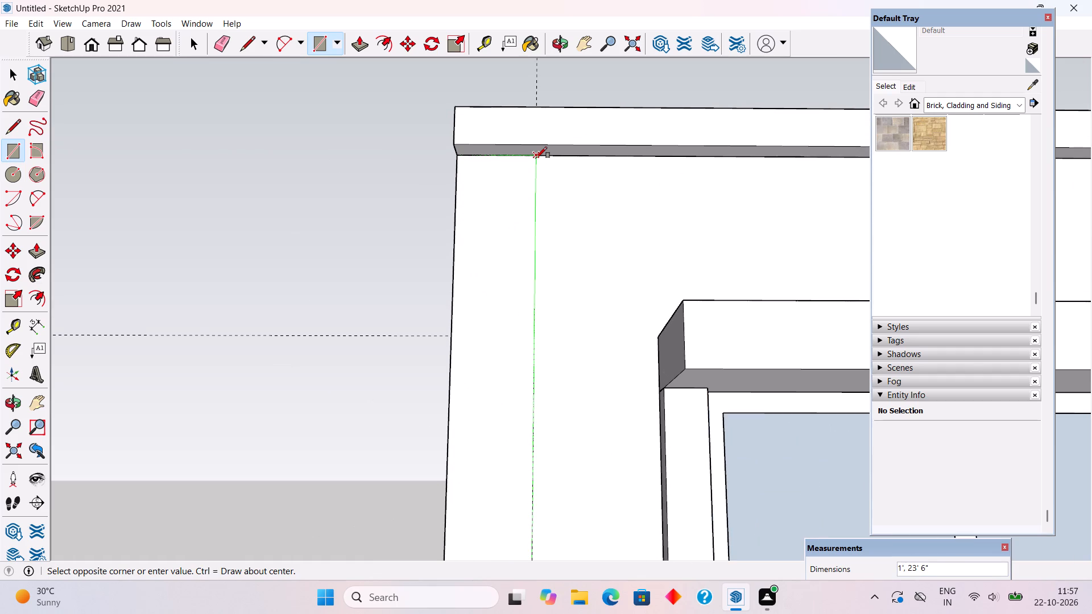
click(536, 158)
Pull the strip out 4" and then a further 1' to form a full-height vertical fin at the front corner.
key(p)
click(518, 178)
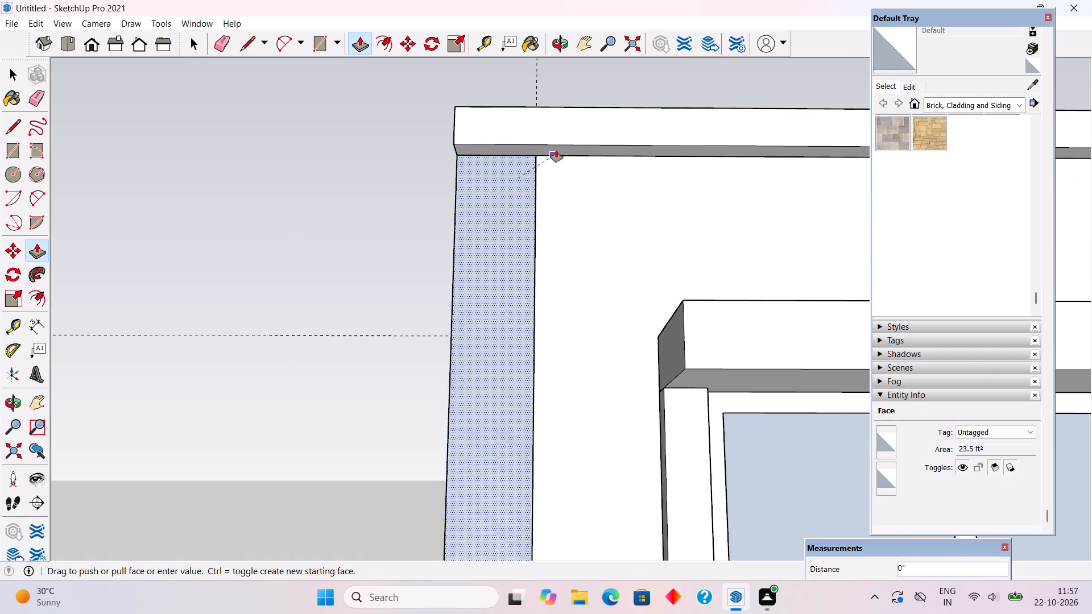
click(576, 136)
middle_drag(611, 155, 400, 215)
scroll(398, 216, down, 9)
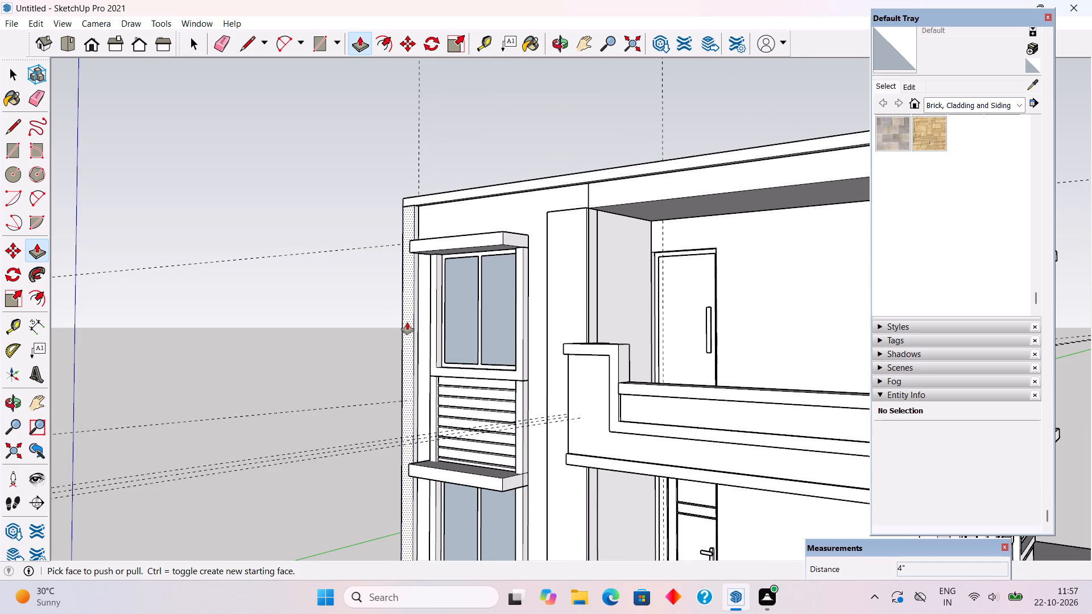
click(407, 322)
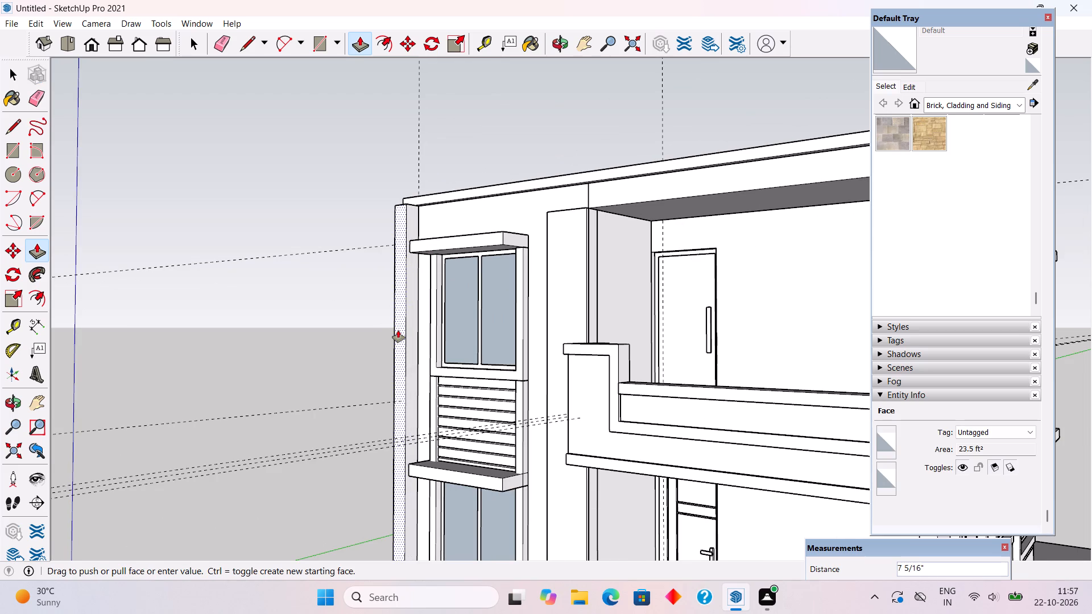
text(1')
key(Return)
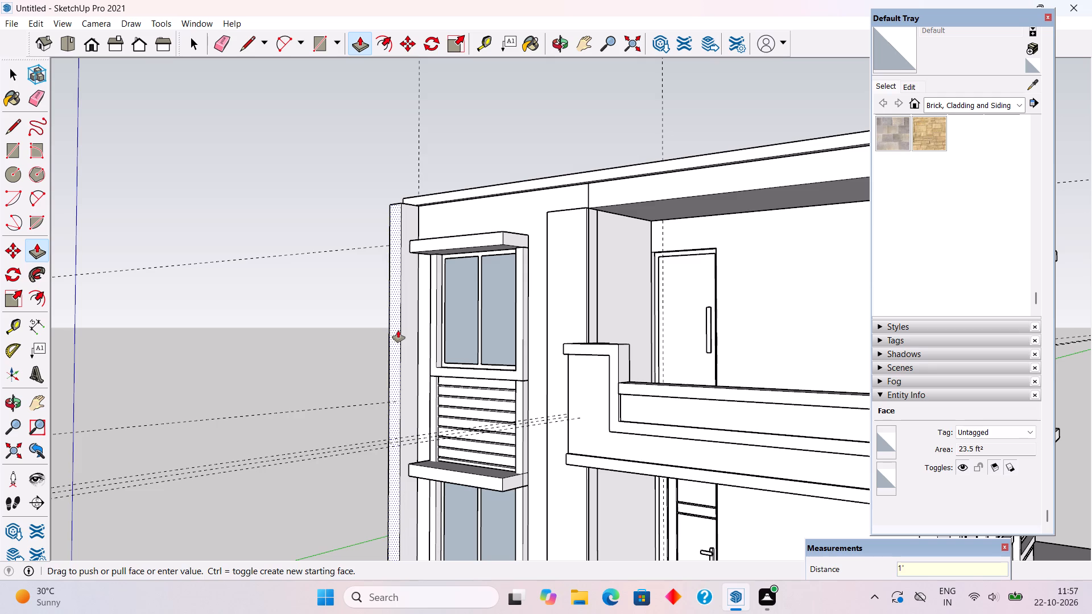
Examine the top of the new corner fin where it meets the roof slab, and the fin against the whole facade.
scroll(404, 239, up, 5)
middle_drag(457, 90, 417, 154)
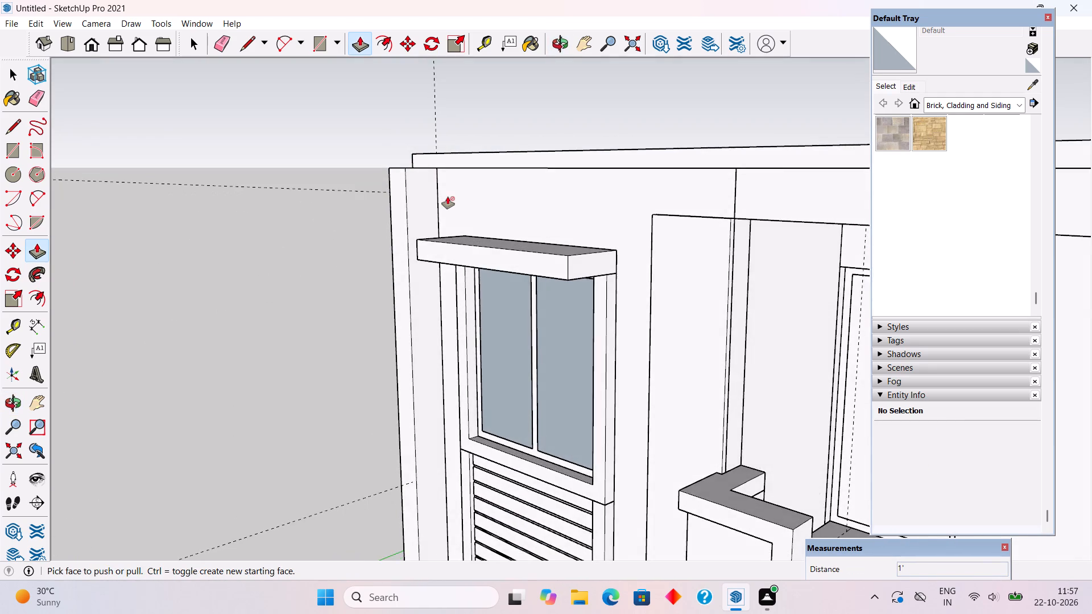
scroll(448, 197, up, 3)
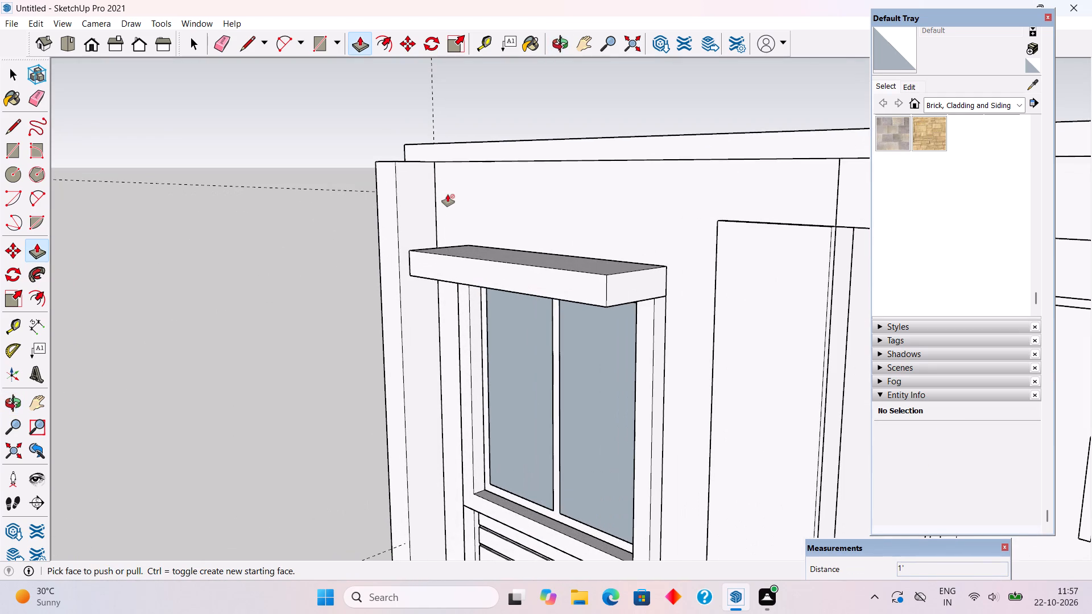
key(t)
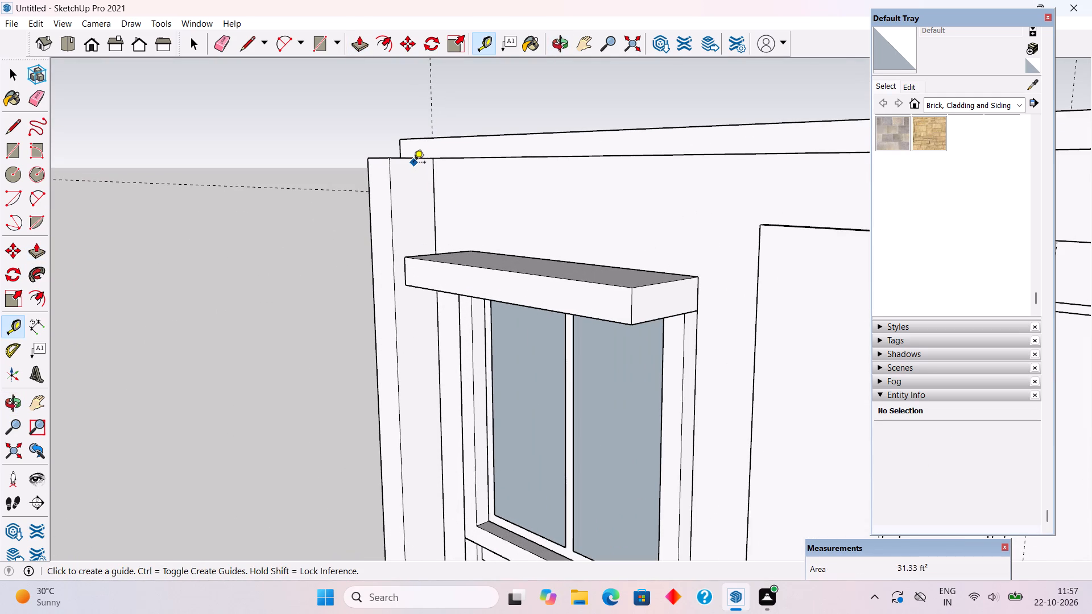
middle_drag(465, 167, 410, 155)
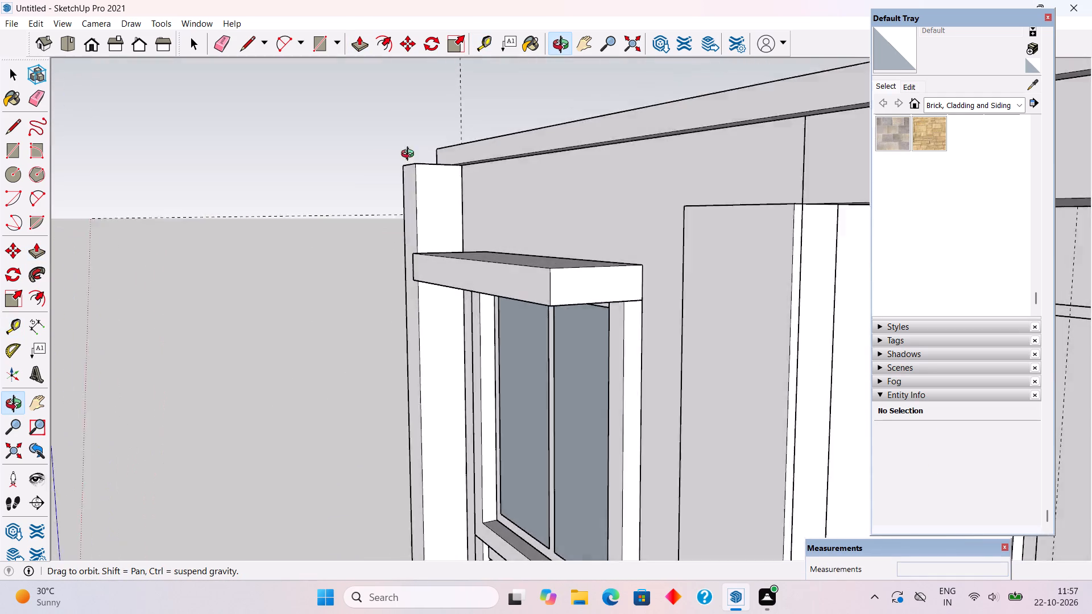
middle_drag(410, 155, 497, 172)
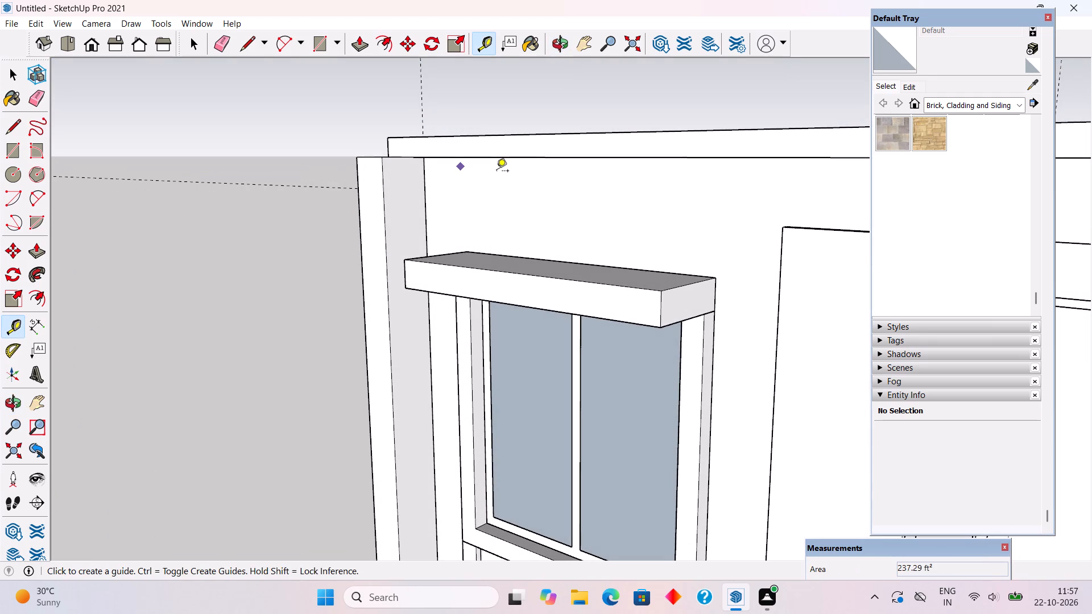
scroll(497, 172, down, 10)
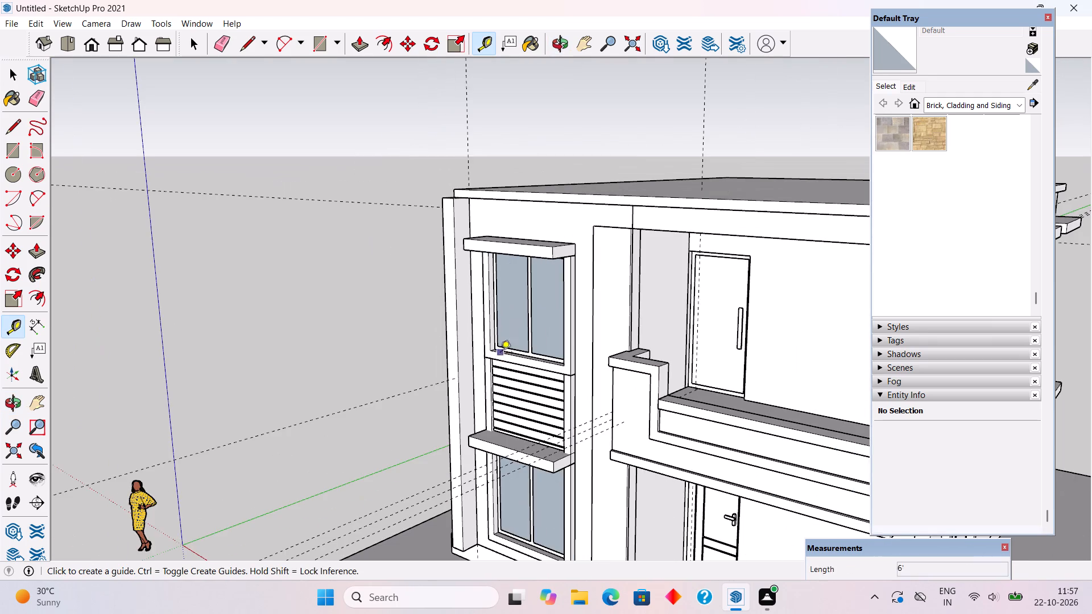
middle_drag(541, 373, 689, 326)
scroll(687, 326, down, 3)
scroll(638, 313, down, 5)
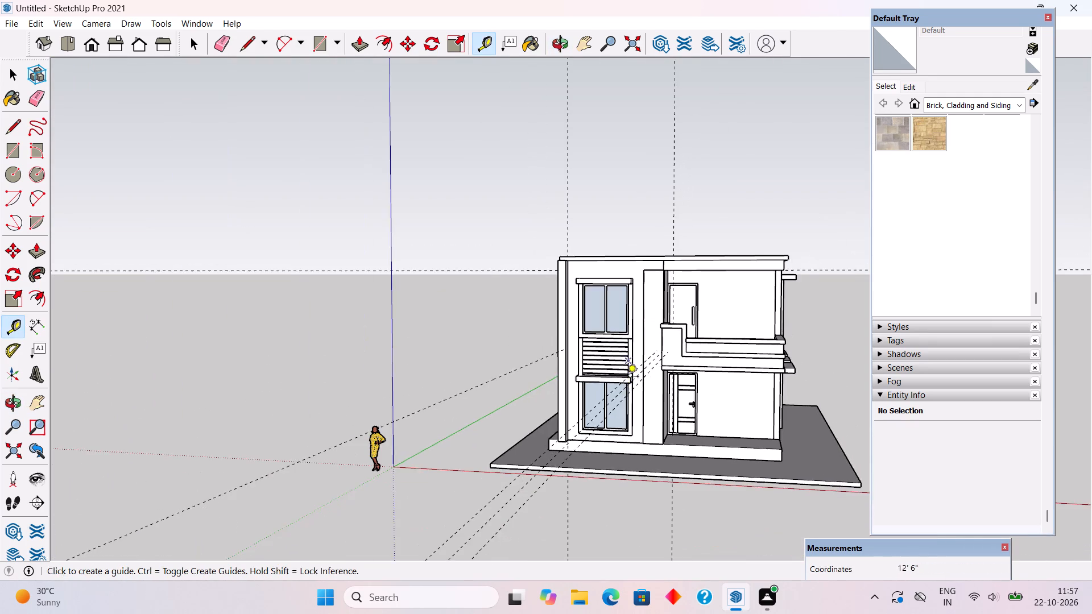
middle_drag(614, 405, 686, 389)
scroll(686, 389, up, 3)
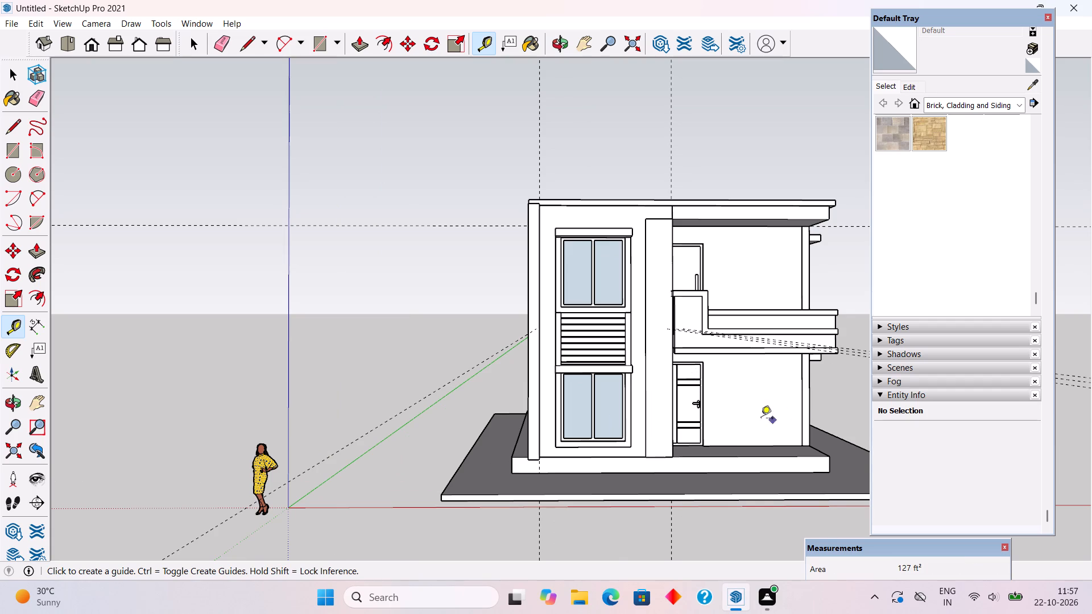
Inside the roof slab group, draw a 6" vertical line across the front edge face, in line with the corner fin's inner side.
scroll(550, 211, up, 8)
middle_drag(543, 193, 540, 193)
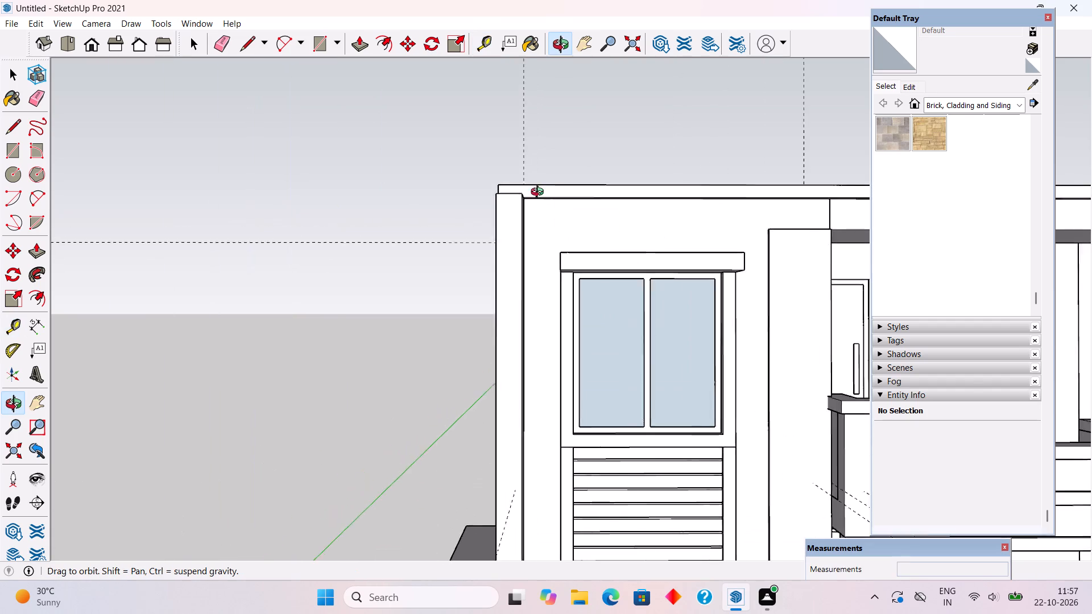
middle_drag(540, 193, 480, 233)
scroll(435, 231, up, 4)
middle_drag(510, 254, 511, 267)
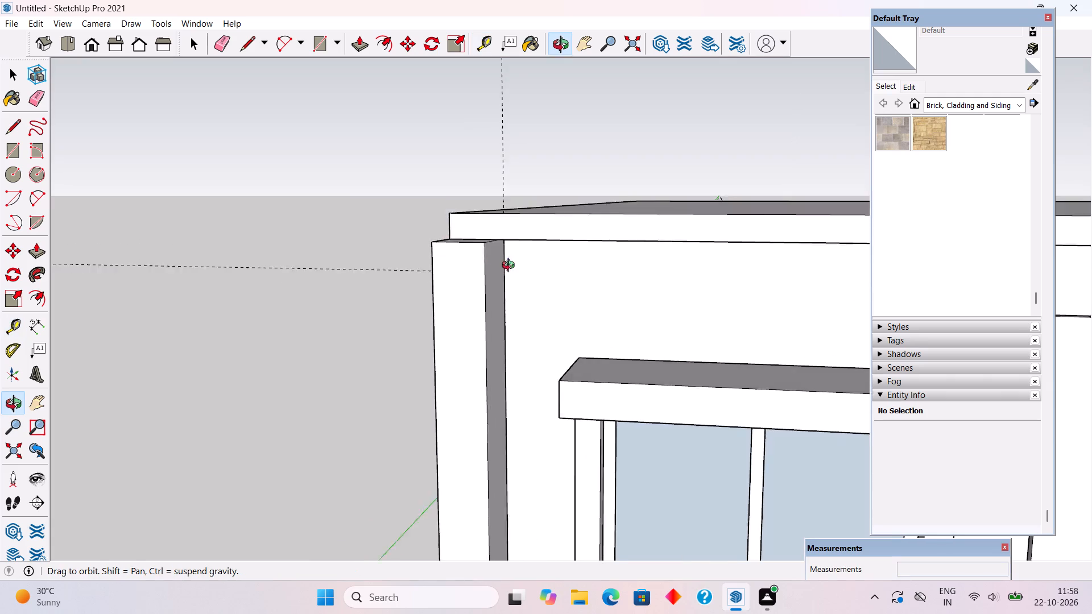
middle_drag(511, 267, 526, 309)
scroll(521, 250, up, 1)
key(space)
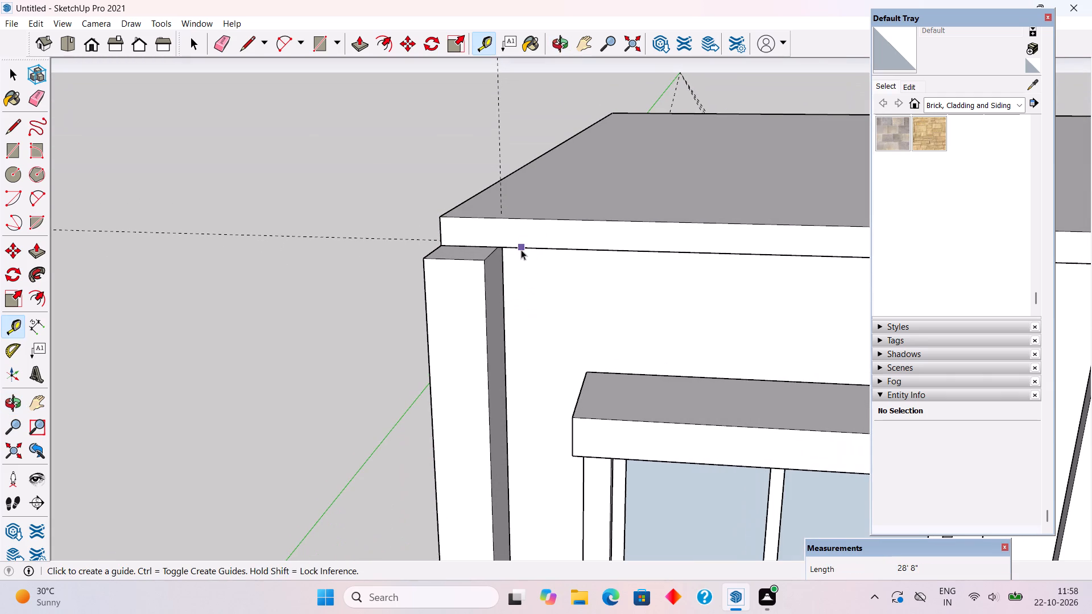
triple_click(518, 244)
key(l)
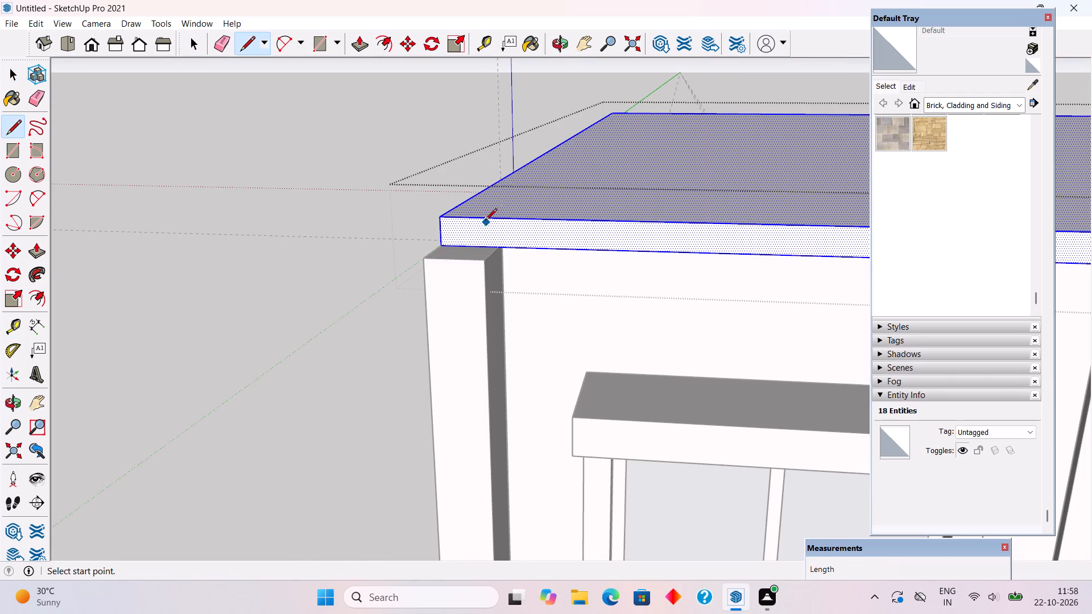
click(500, 244)
click(498, 219)
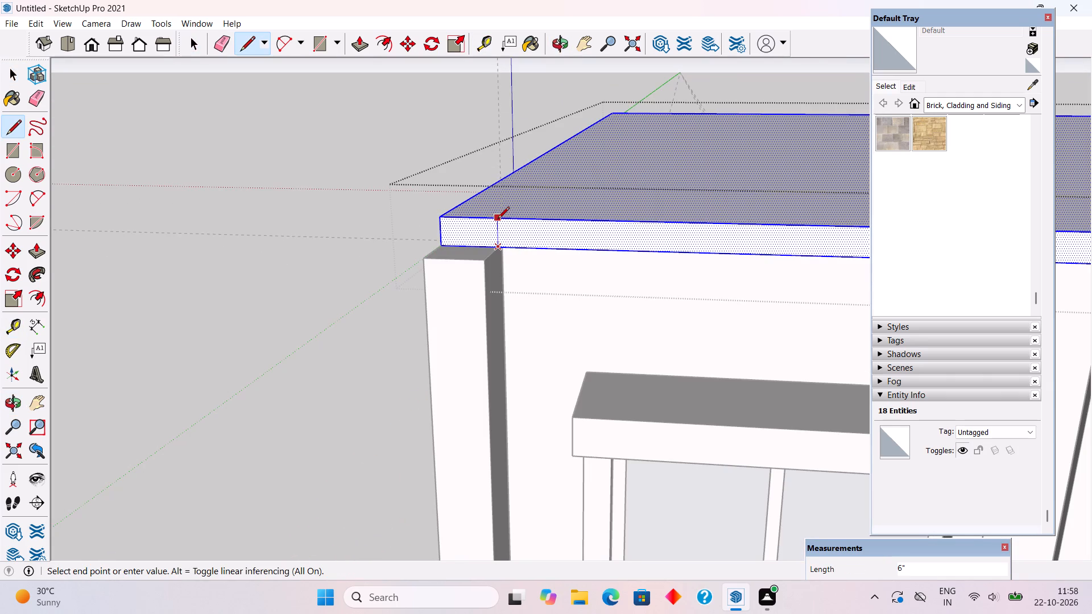
Pull the roof slab's front edge face out 1' beyond the line, leaving the part above the corner fin in place.
key(p)
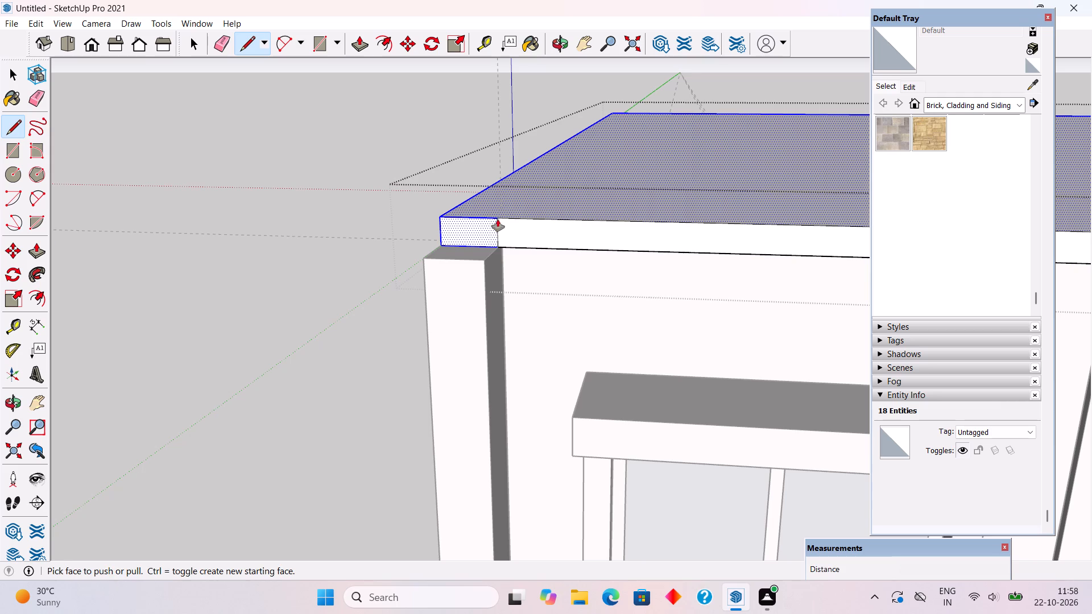
click(470, 252)
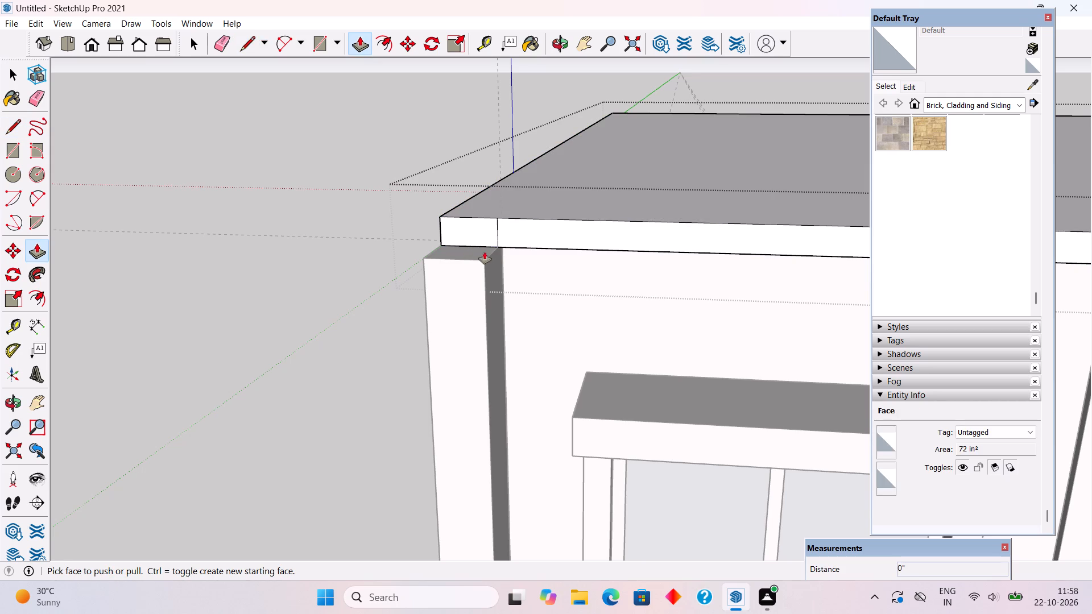
click(527, 236)
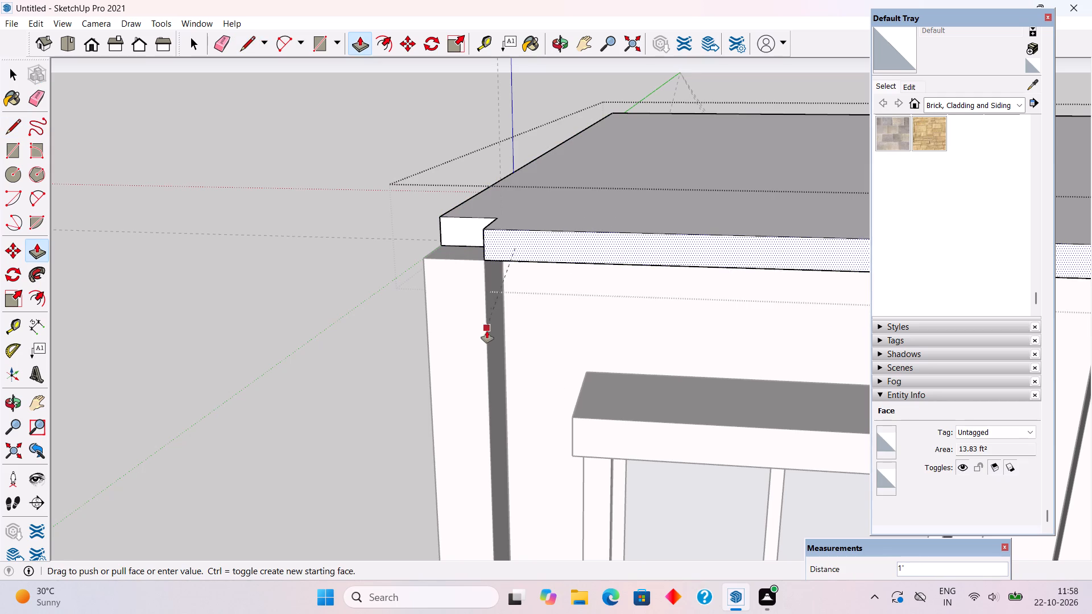
click(487, 333)
Make the whole corner fin into a group.
middle_drag(411, 235, 533, 288)
key(space)
double_click(520, 288)
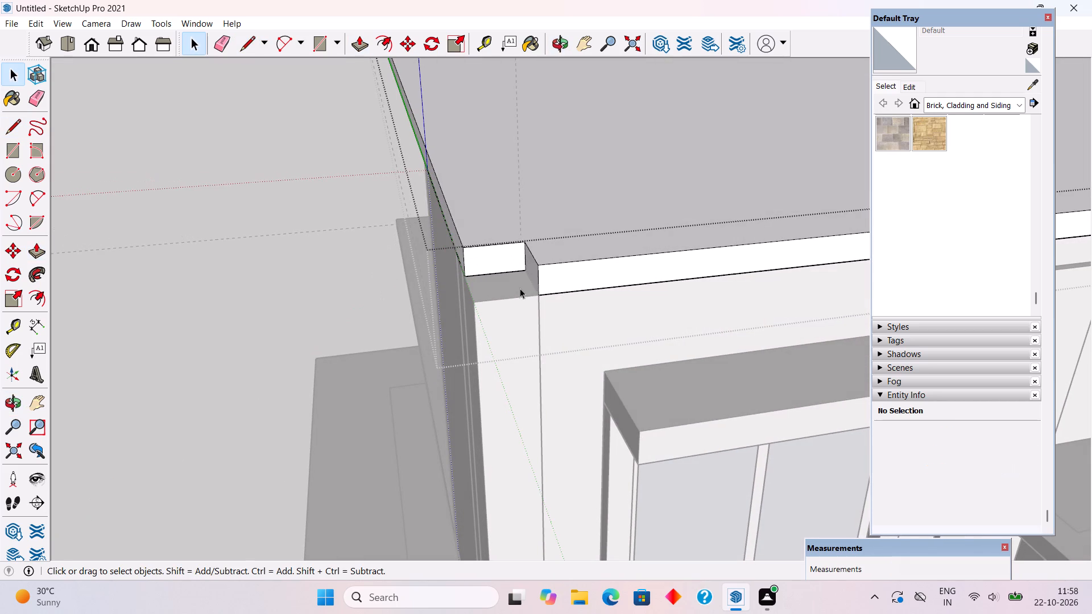
click(511, 383)
triple_click(504, 300)
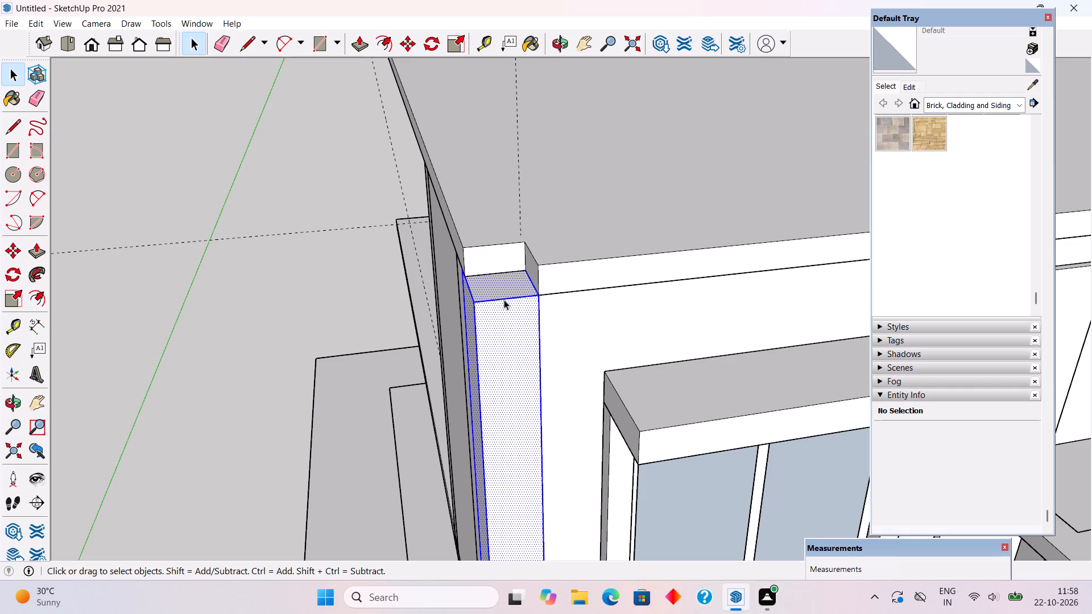
right_click(504, 300)
click(539, 417)
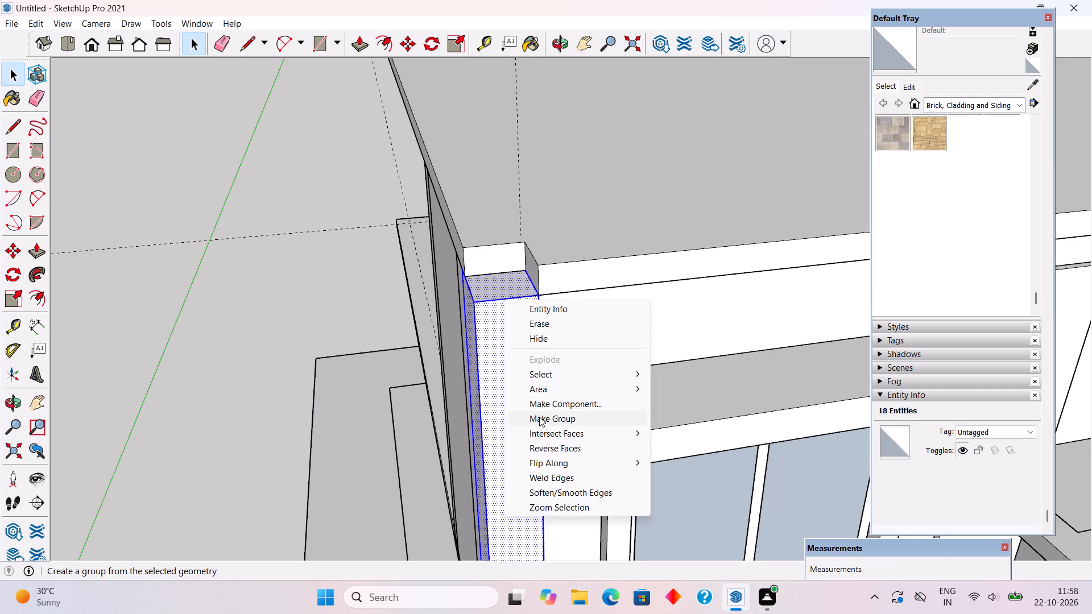
Inside the fin group, pull the fin's top face up 6" to the top of the roof slab.
triple_click(532, 420)
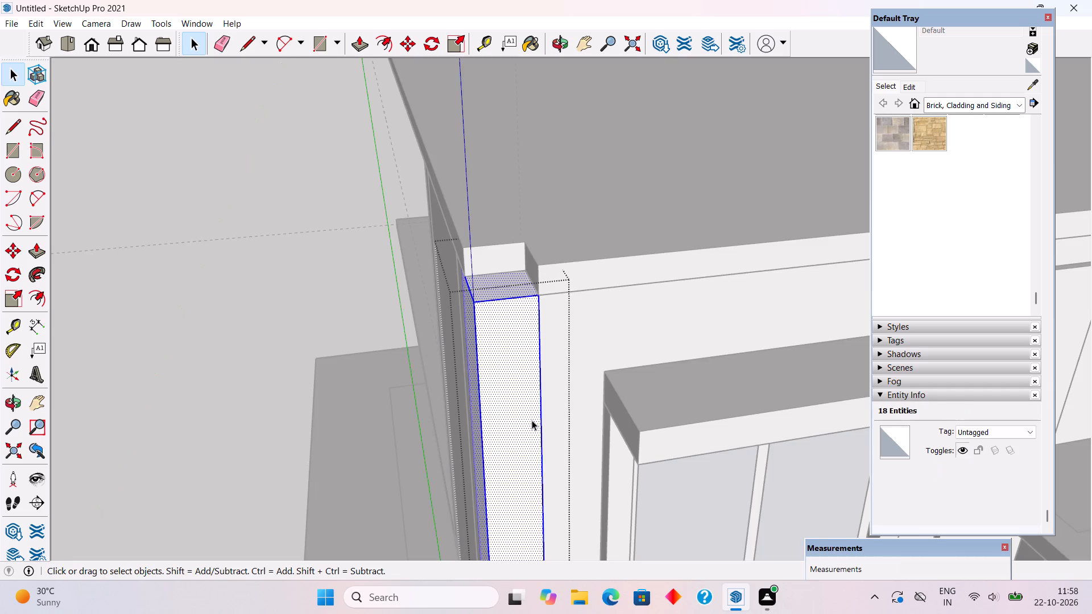
key(p)
click(503, 293)
click(540, 260)
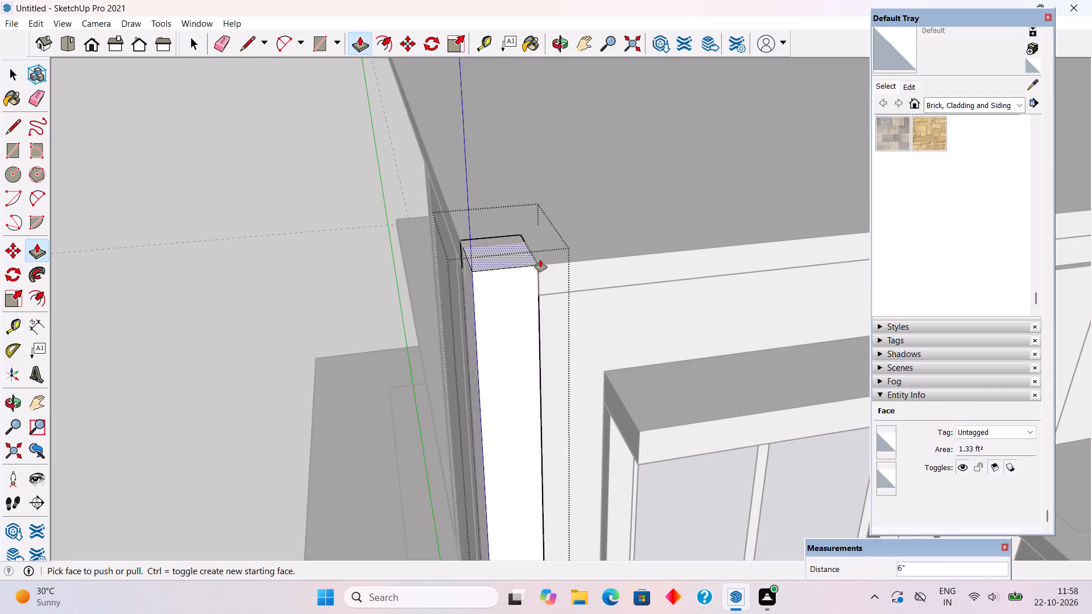
key(space)
scroll(555, 327, down, 5)
click(309, 242)
Draw a short line completing the edge where the fin's inner face meets the slab's underside, up to the front wall.
middle_drag(590, 417, 529, 264)
scroll(529, 264, down, 8)
middle_drag(527, 286, 421, 258)
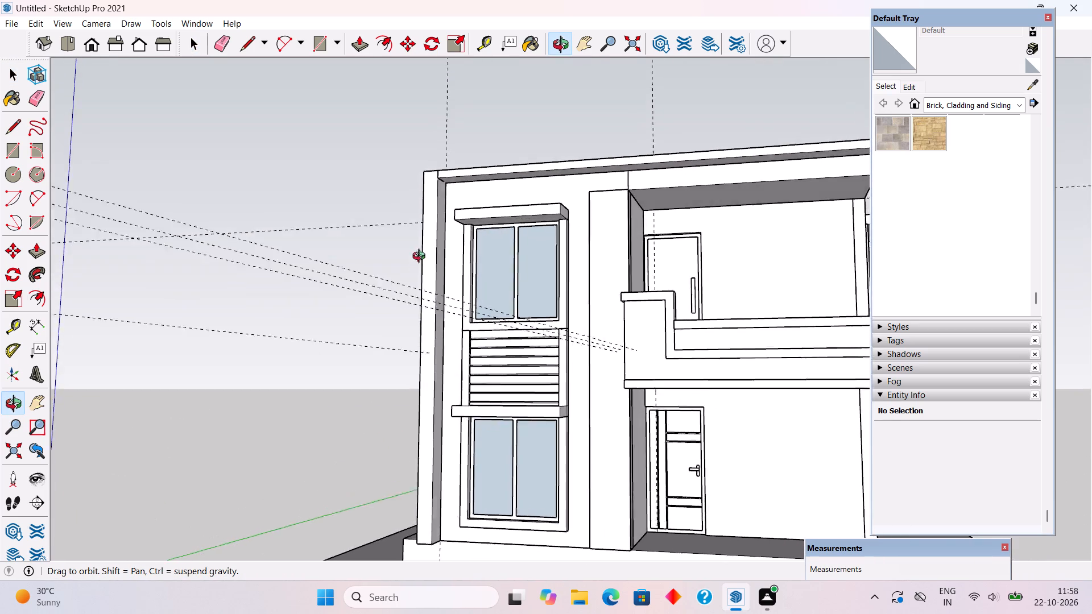
middle_drag(421, 258, 408, 241)
scroll(440, 180, up, 16)
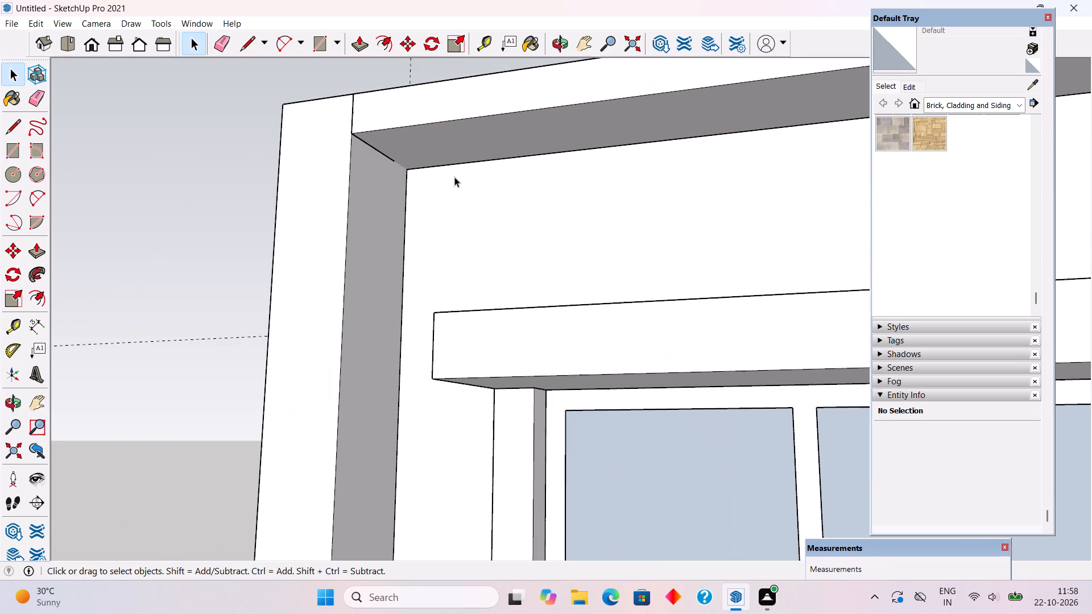
key(l)
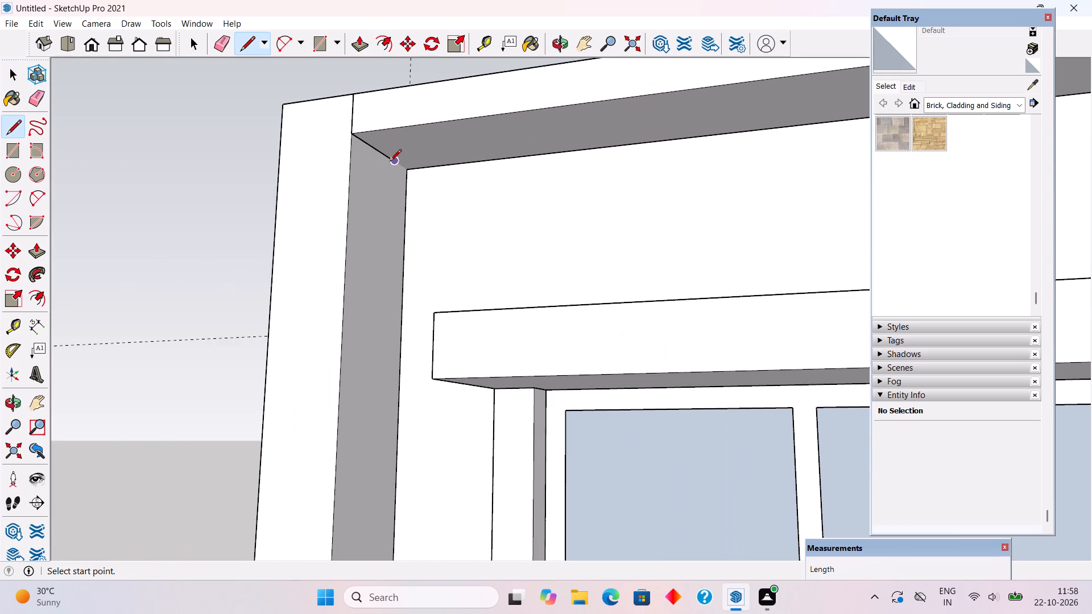
click(390, 162)
click(407, 173)
key(space)
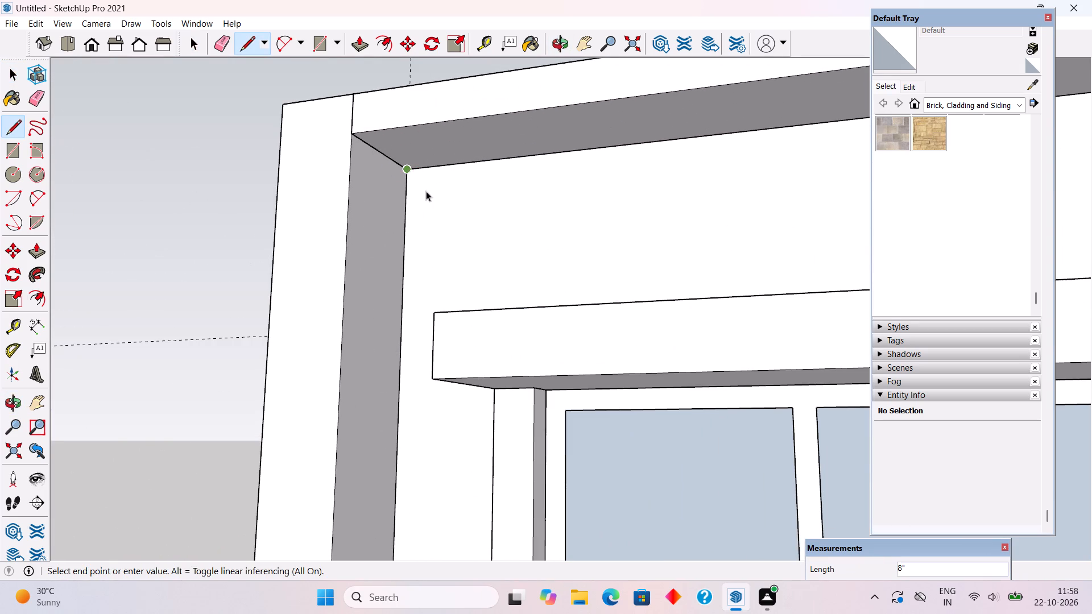
Inside the roof slab group, pull the top face up 6" to thicken the slab.
scroll(426, 191, down, 5)
middle_drag(367, 134, 348, 294)
scroll(347, 286, down, 2)
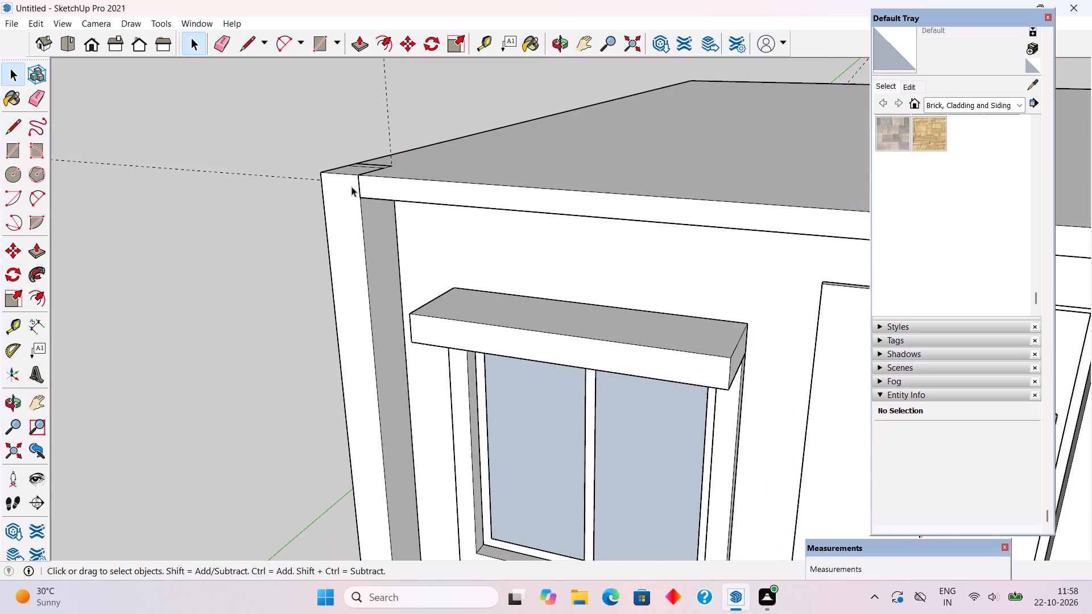
middle_drag(353, 185, 419, 271)
scroll(419, 271, up, 1)
triple_click(420, 202)
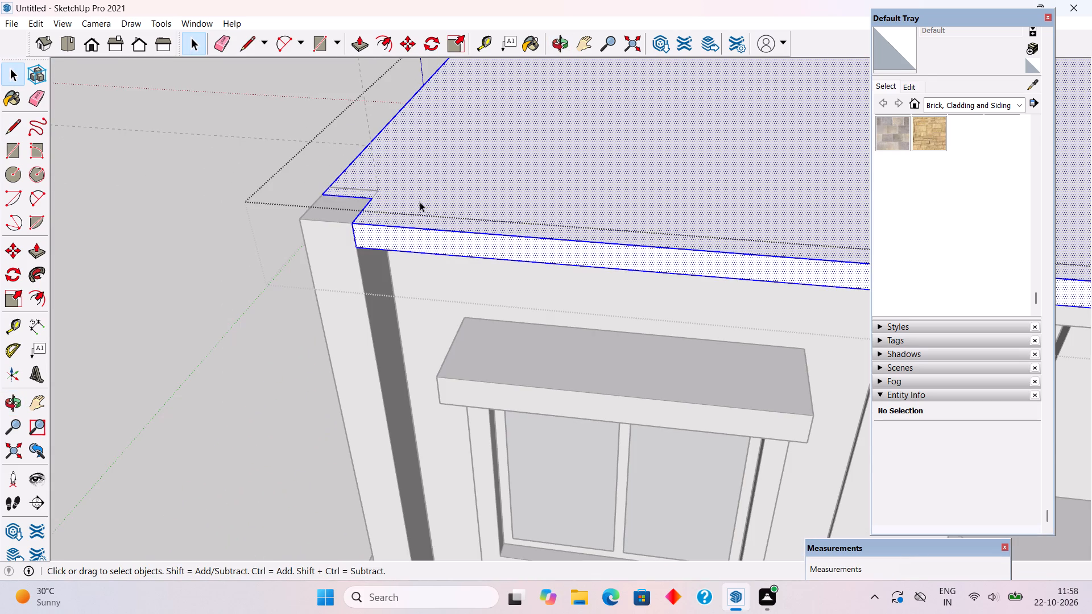
key(p)
click(420, 202)
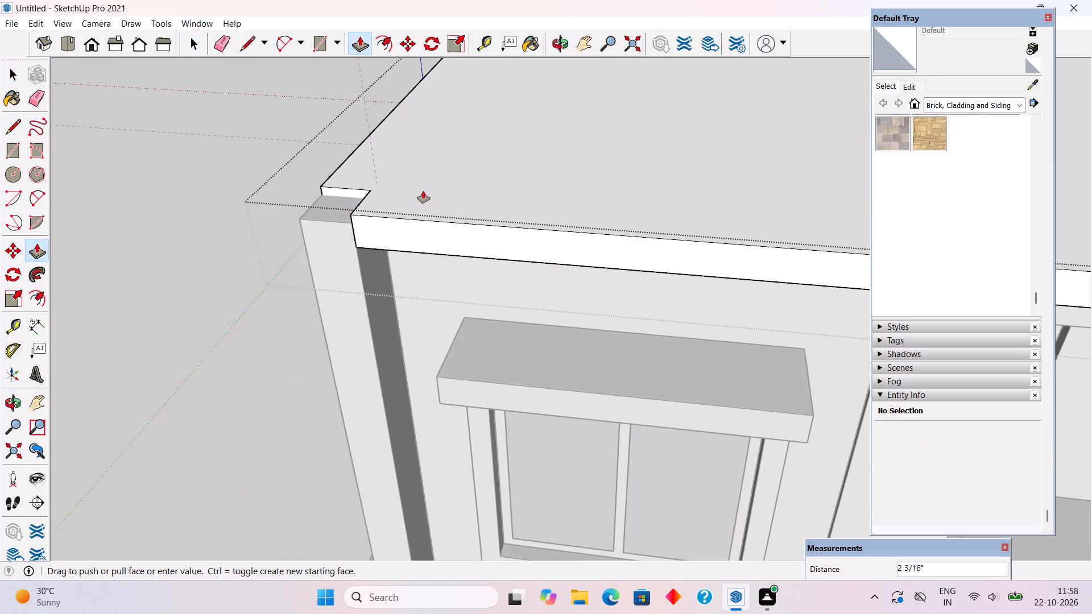
text(6")
key(Return)
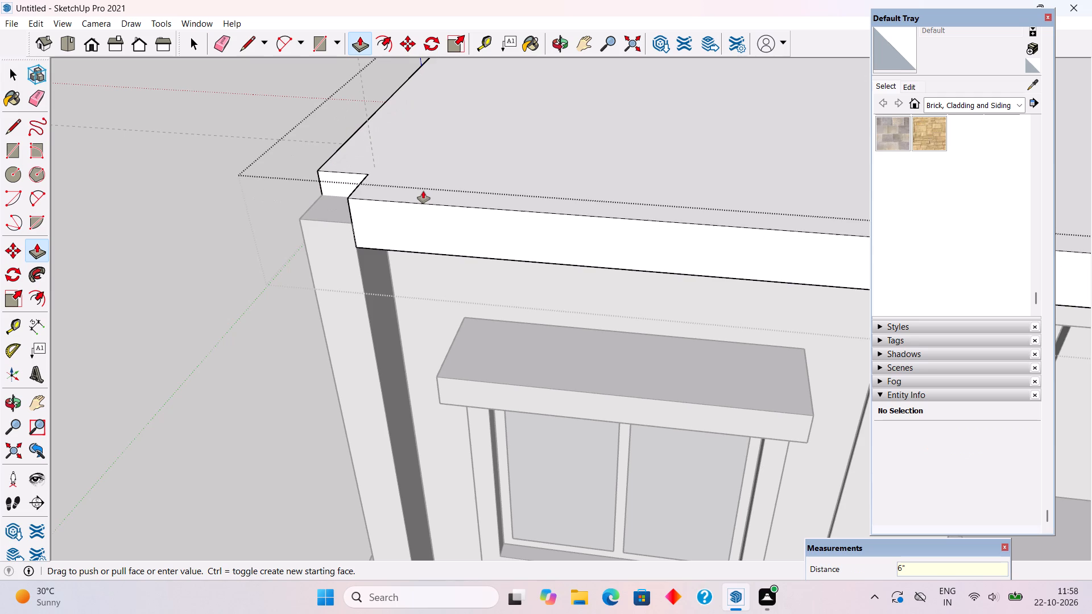
key(space)
click(353, 432)
Inside the fin group, raise the fin's top face 6" to match the thickened roof slab.
triple_click(325, 233)
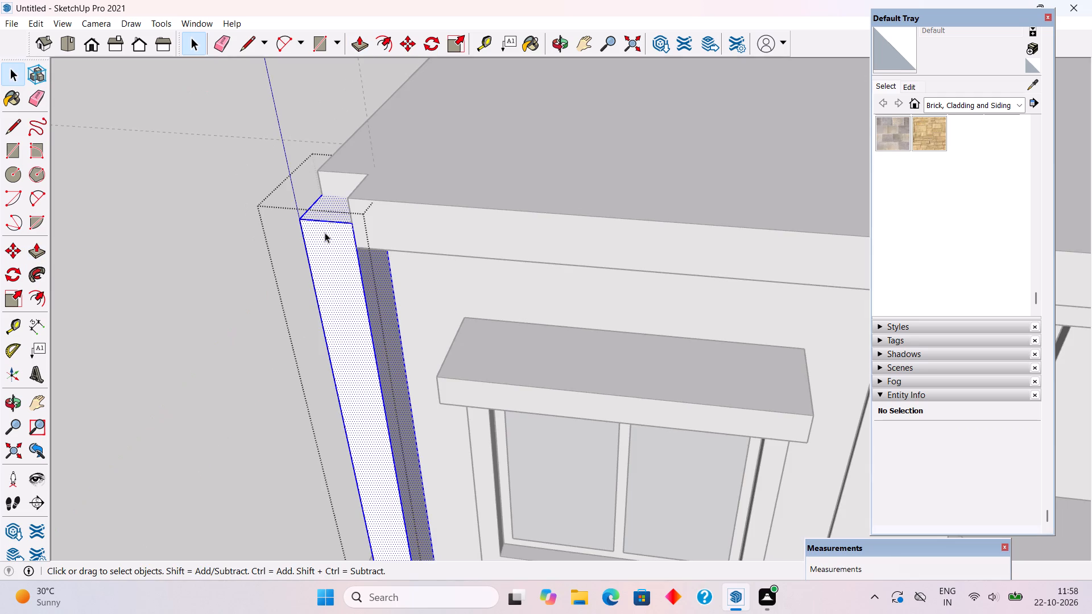
key(p)
click(334, 214)
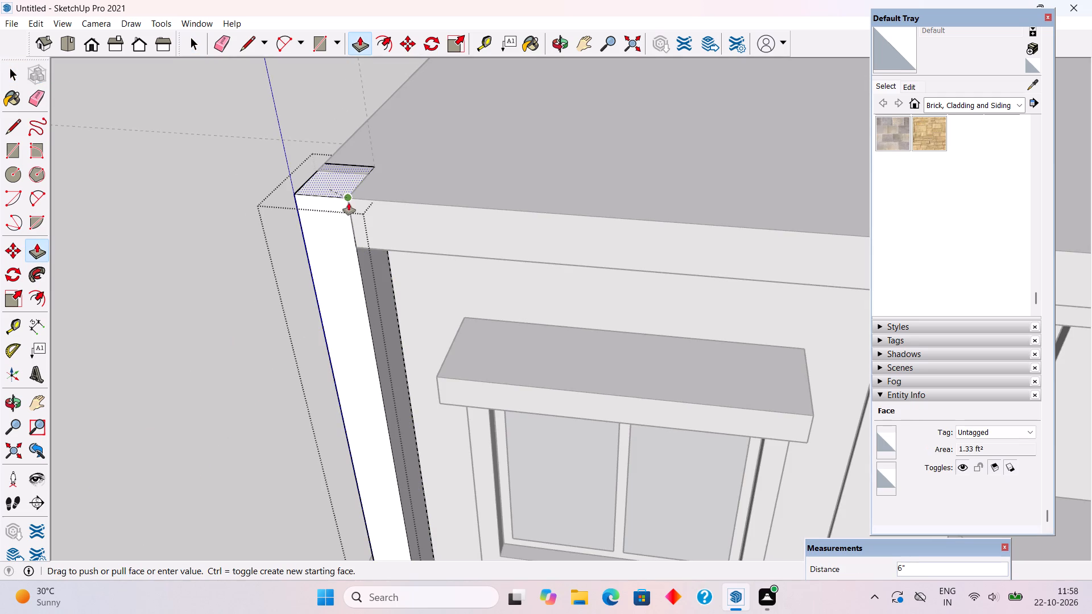
click(355, 200)
key(space)
click(238, 224)
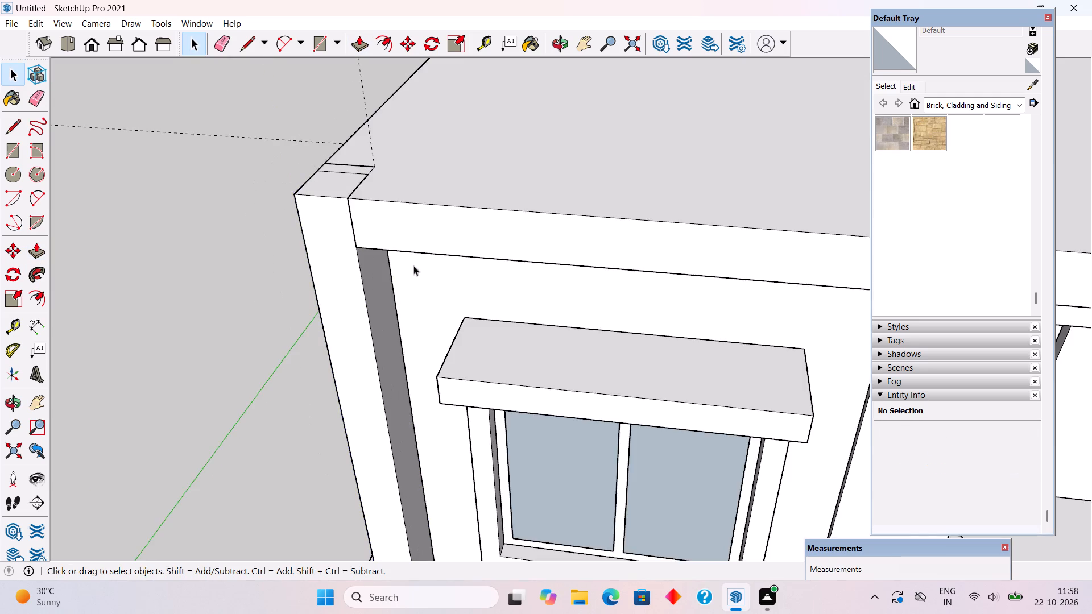
Inside the fin group, lower the fin's top face slightly to expose the notch in the roof slab's corner.
middle_drag(499, 272, 818, 301)
scroll(590, 288, up, 2)
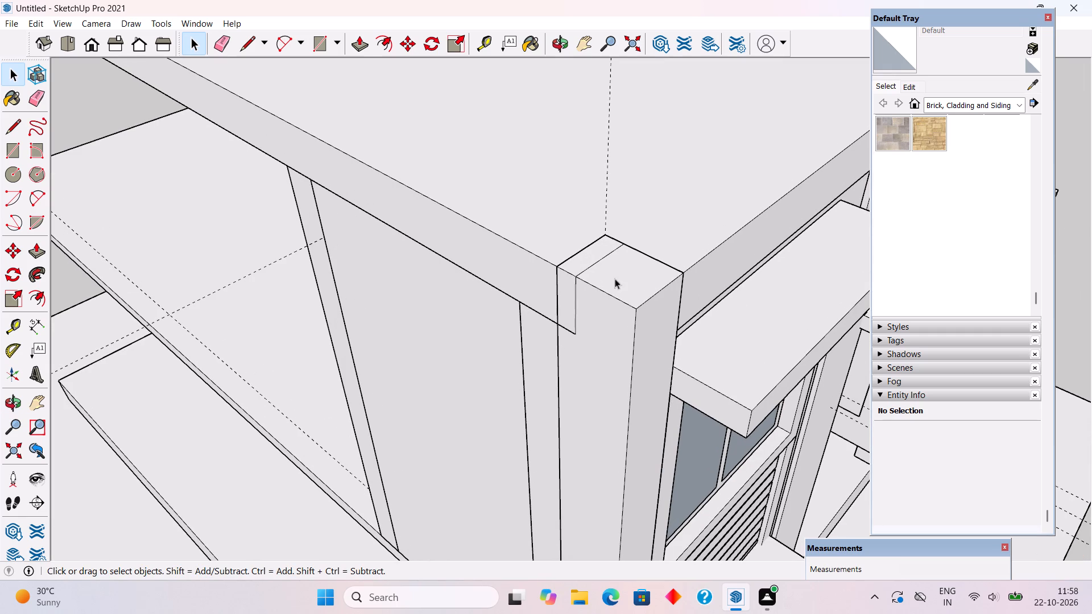
triple_click(626, 276)
key(p)
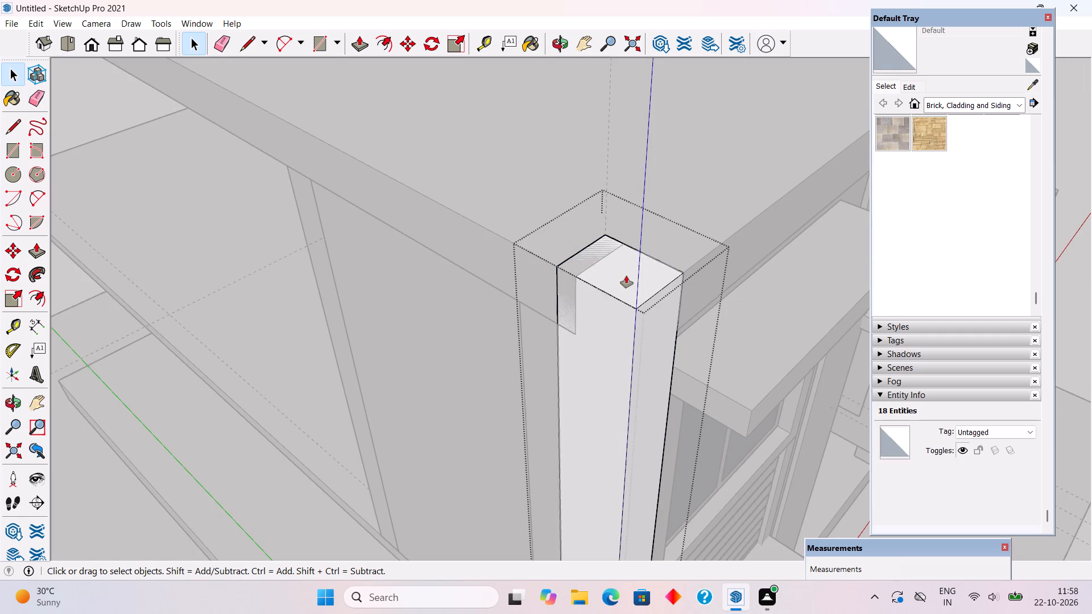
click(626, 276)
click(627, 293)
key(space)
Inside the roof slab group, push the notch's back face in to the fin's rear edge so the slab clears the fin.
triple_click(602, 265)
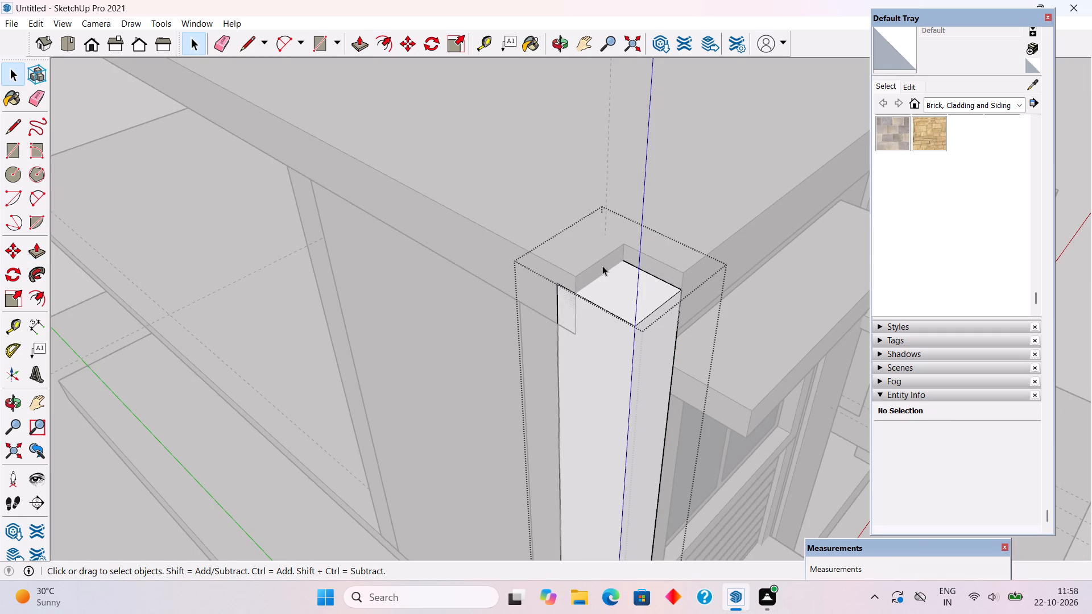
key(p)
click(602, 265)
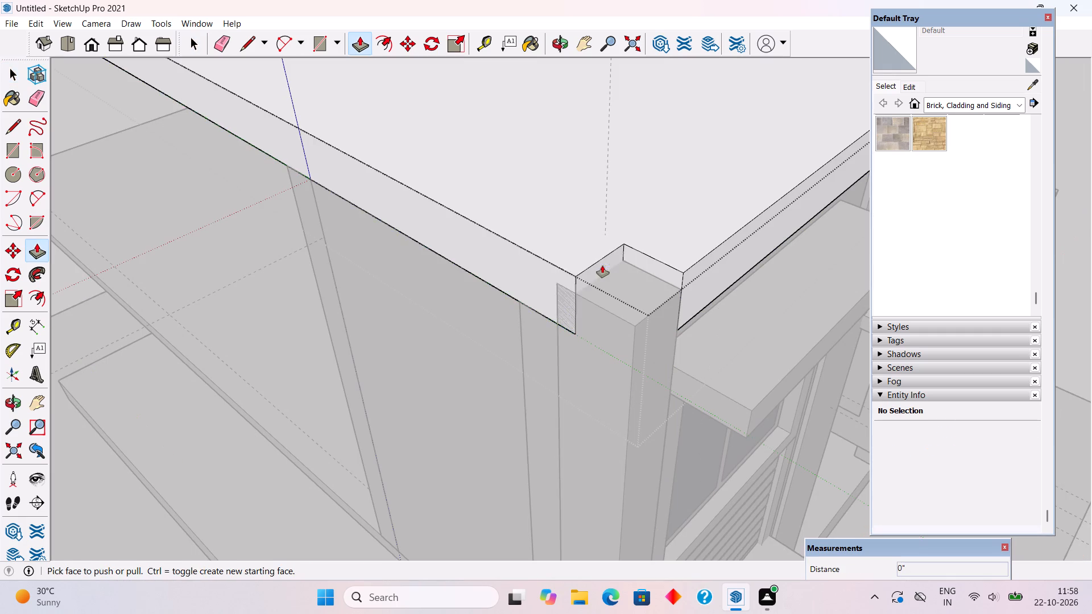
click(558, 343)
key(space)
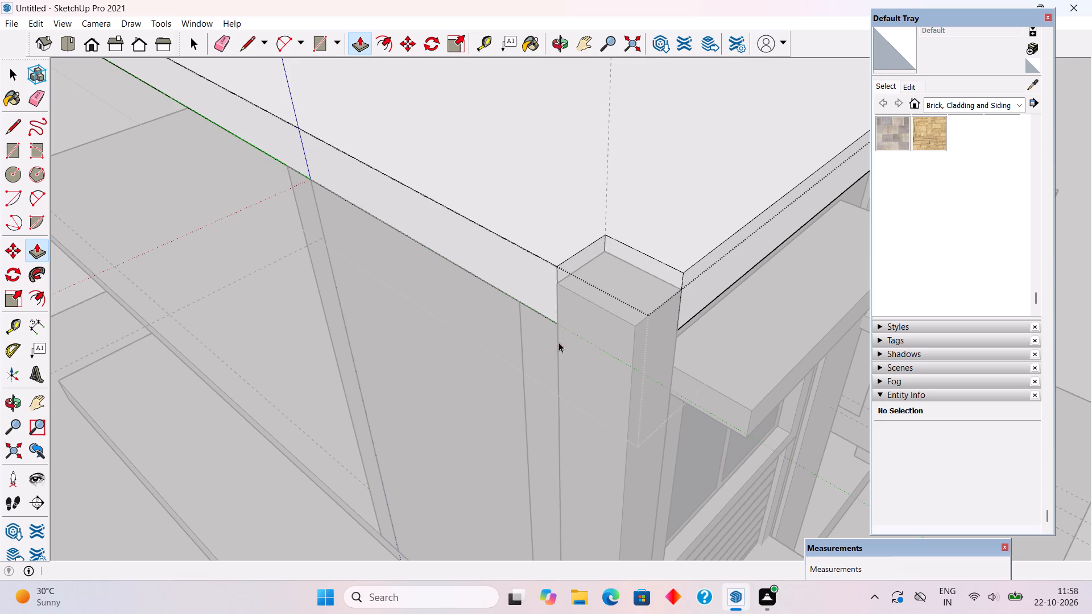
click(638, 397)
click(649, 489)
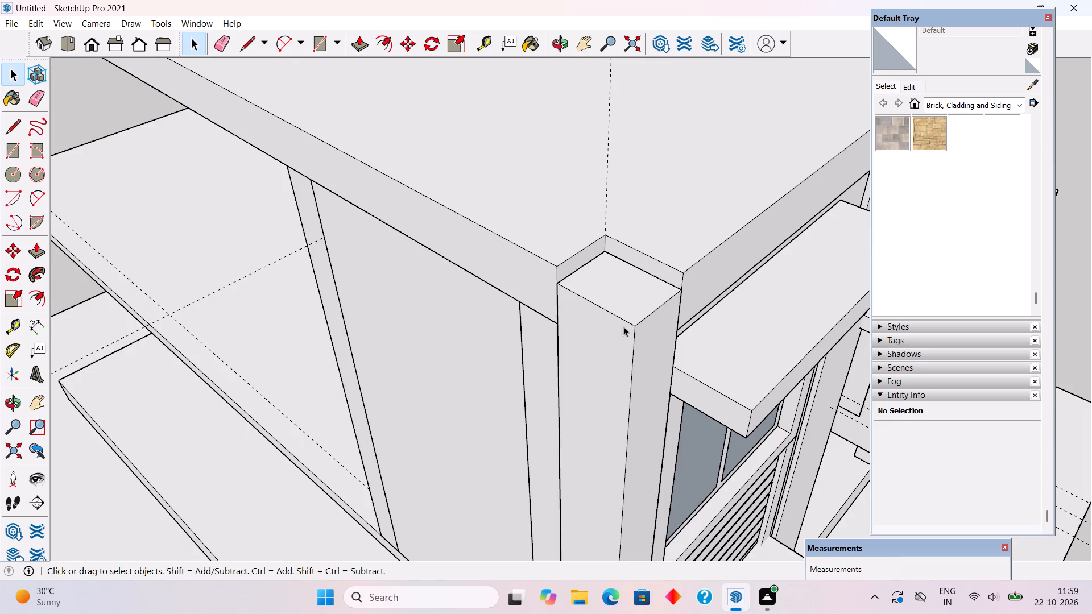
Inside the fin group, pull the fin's top face back up flush with the roof slab's top.
triple_click(618, 294)
key(p)
click(619, 292)
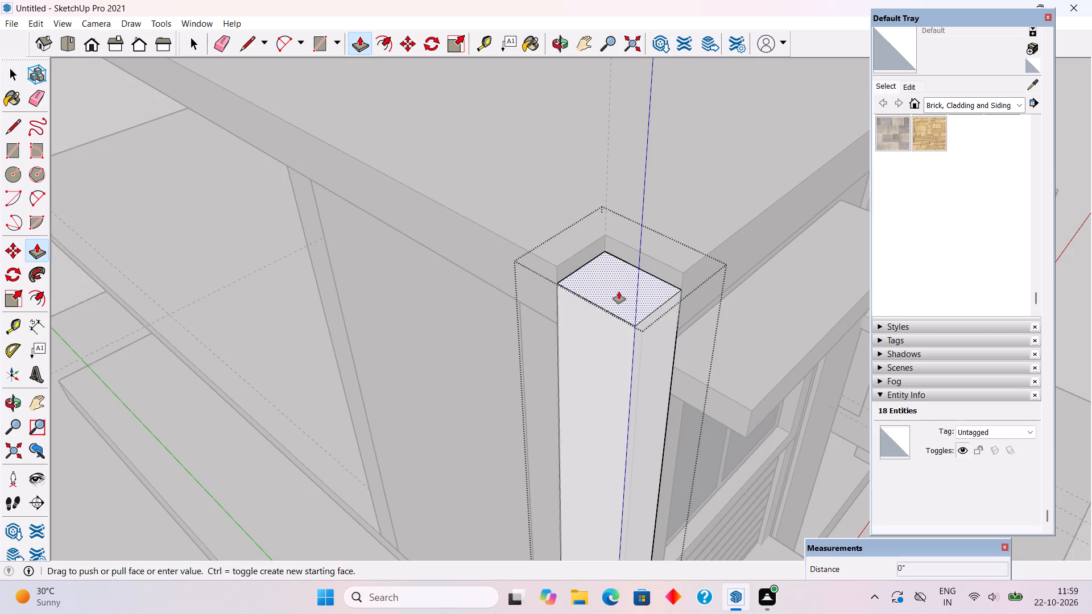
click(688, 269)
key(space)
scroll(688, 269, down, 7)
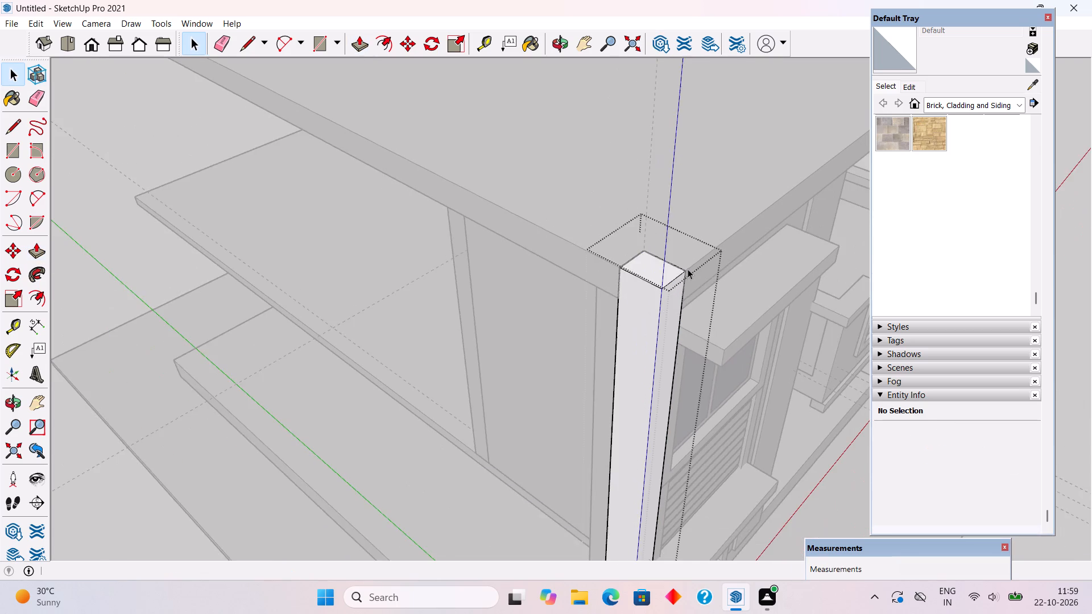
scroll(688, 269, down, 13)
click(425, 520)
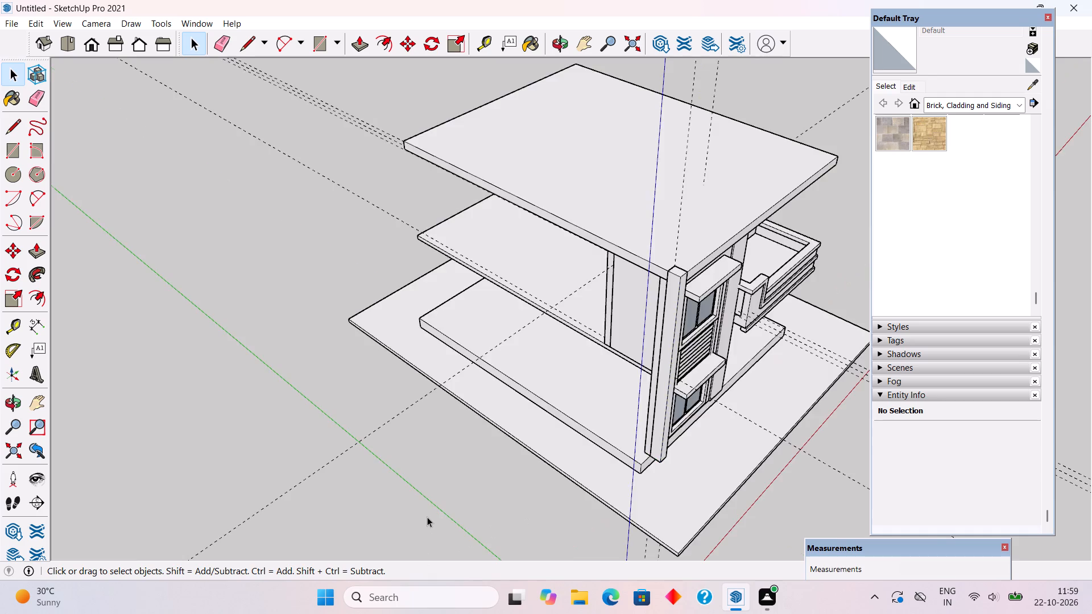
Inside the roof slab group, push the slab's top face down 2".
middle_drag(820, 439, 535, 257)
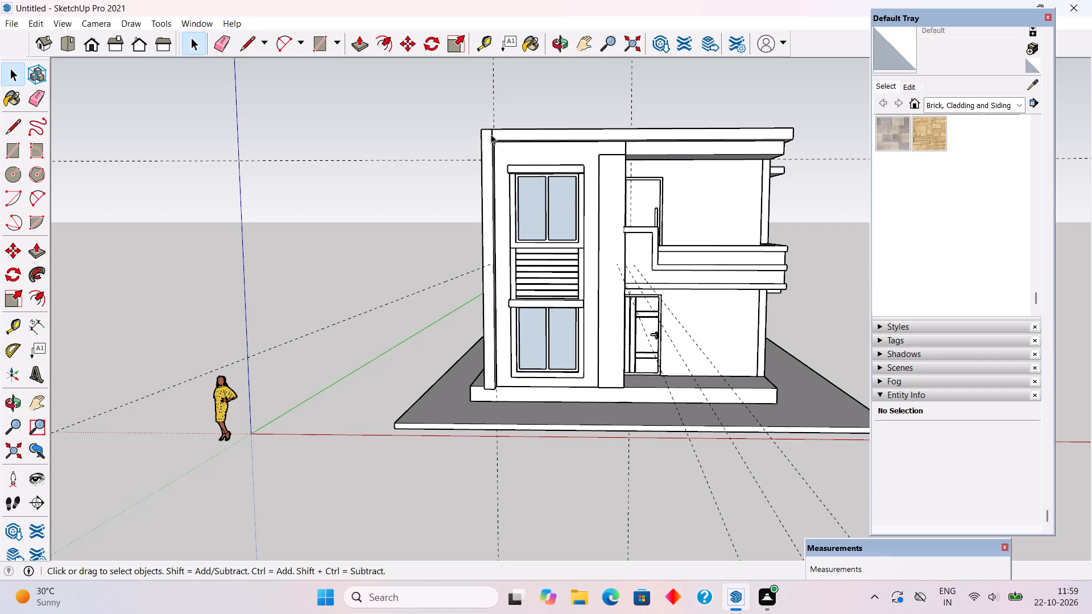
middle_drag(493, 136, 505, 310)
scroll(508, 215, up, 5)
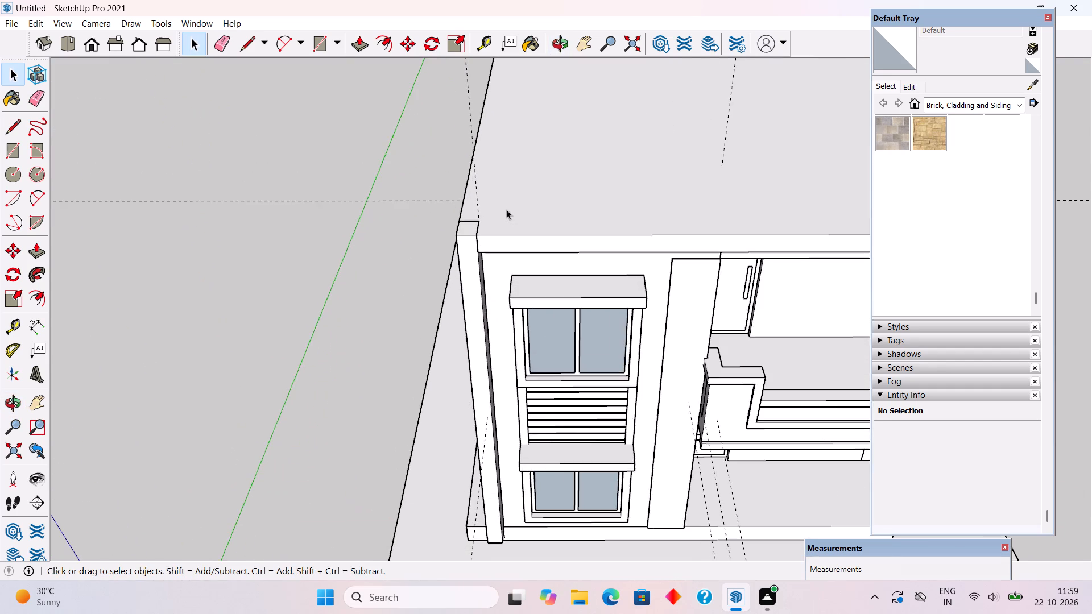
triple_click(506, 209)
key(p)
click(506, 209)
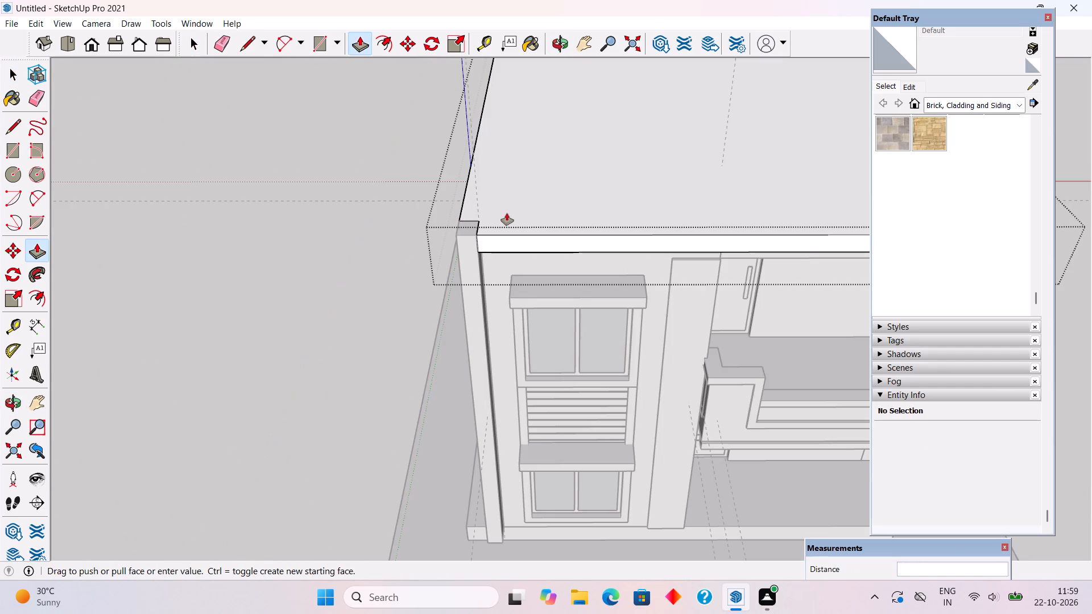
key(2)
key(shift+quotedbl)
key(Return)
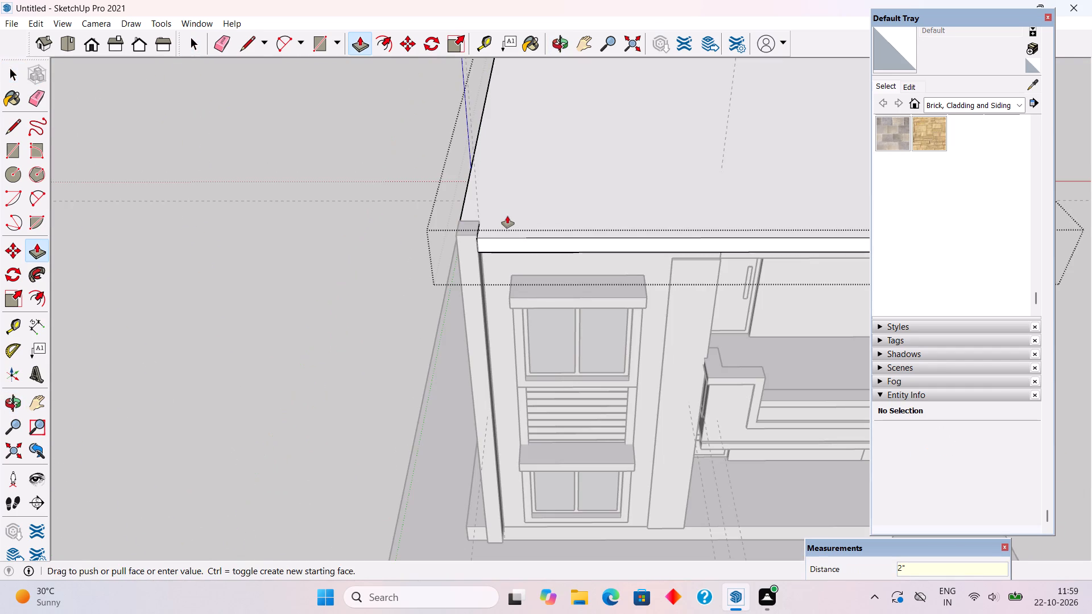
key(space)
Inside the fin group, push the fin's top face down flush with the lowered roof slab.
triple_click(477, 372)
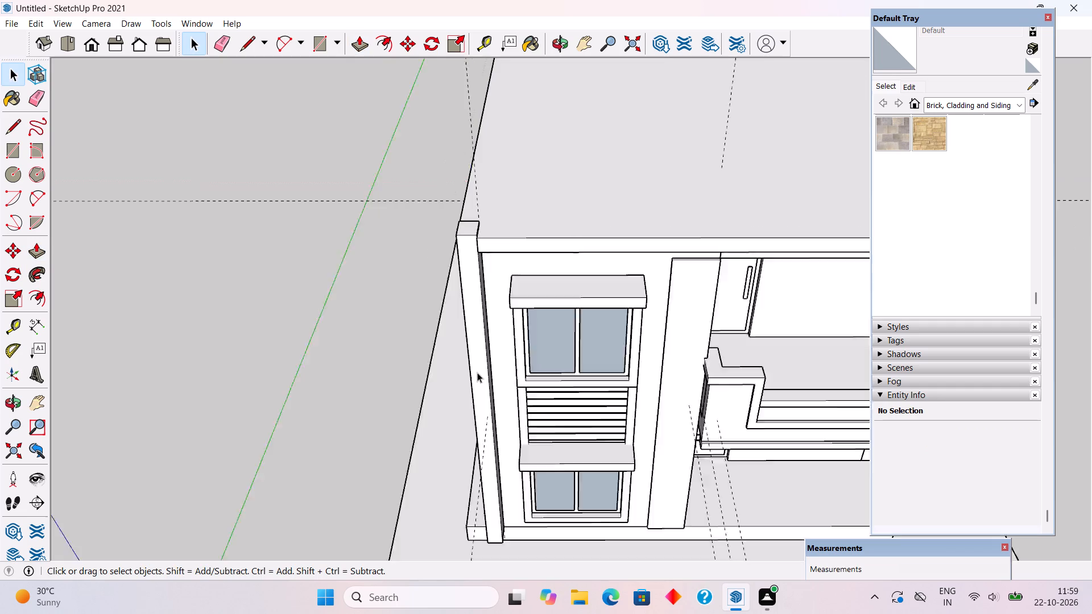
middle_drag(451, 257, 443, 312)
key(p)
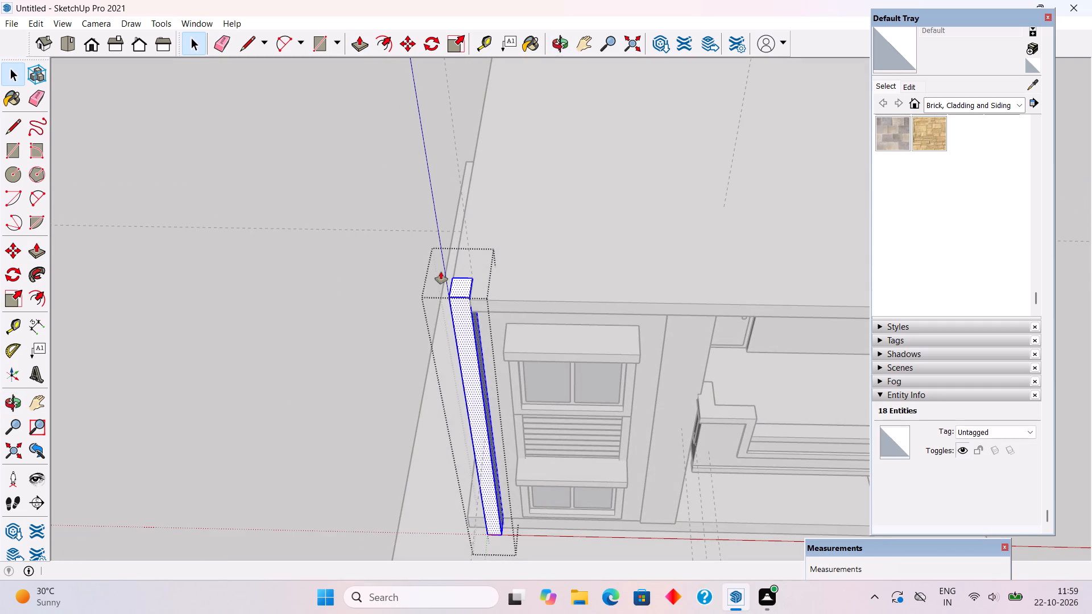
click(456, 287)
click(502, 287)
key(space)
click(132, 370)
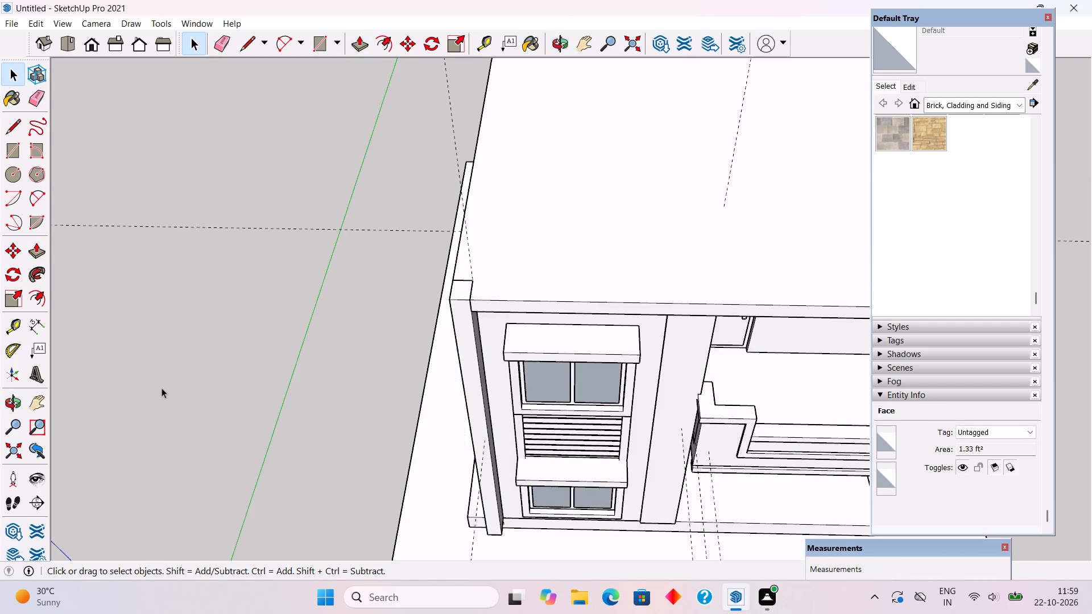
Inspect the house from the front, the side and below, down to the underside of the balcony ceiling.
scroll(168, 409, down, 5)
middle_drag(427, 439, 450, 231)
middle_drag(551, 491, 563, 389)
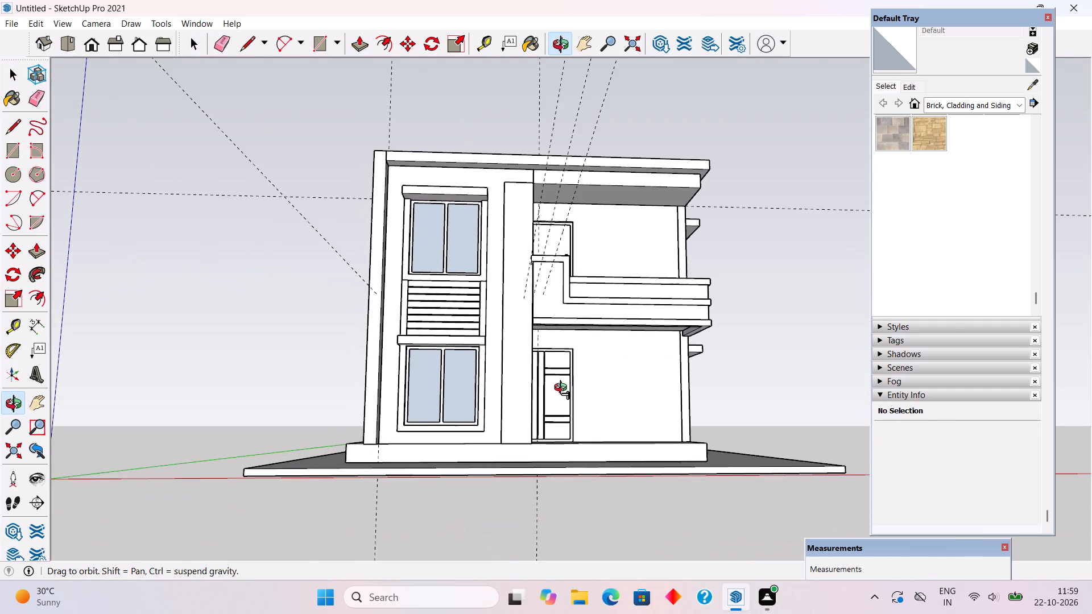
middle_drag(563, 389, 524, 430)
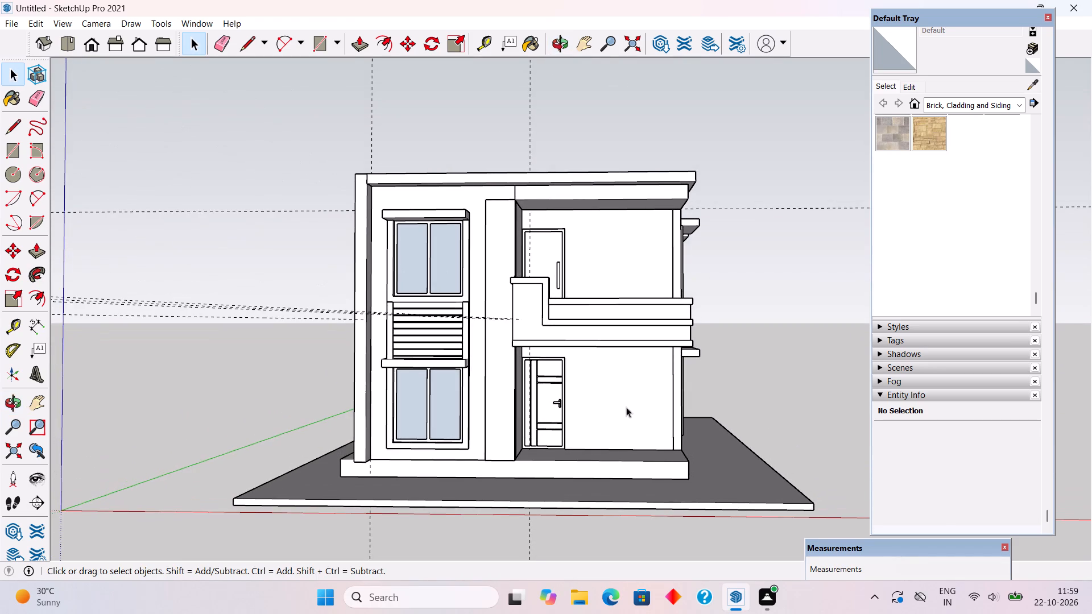
scroll(666, 395, up, 2)
middle_drag(655, 384, 242, 353)
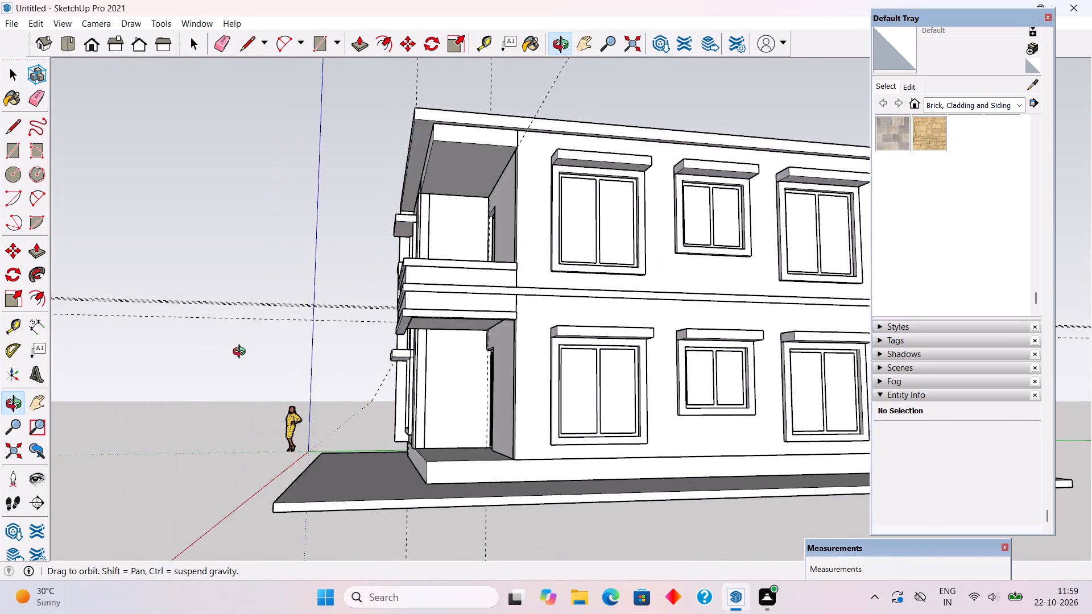
middle_drag(242, 353, 268, 352)
scroll(268, 352, up, 4)
scroll(268, 352, down, 6)
middle_drag(433, 476, 448, 326)
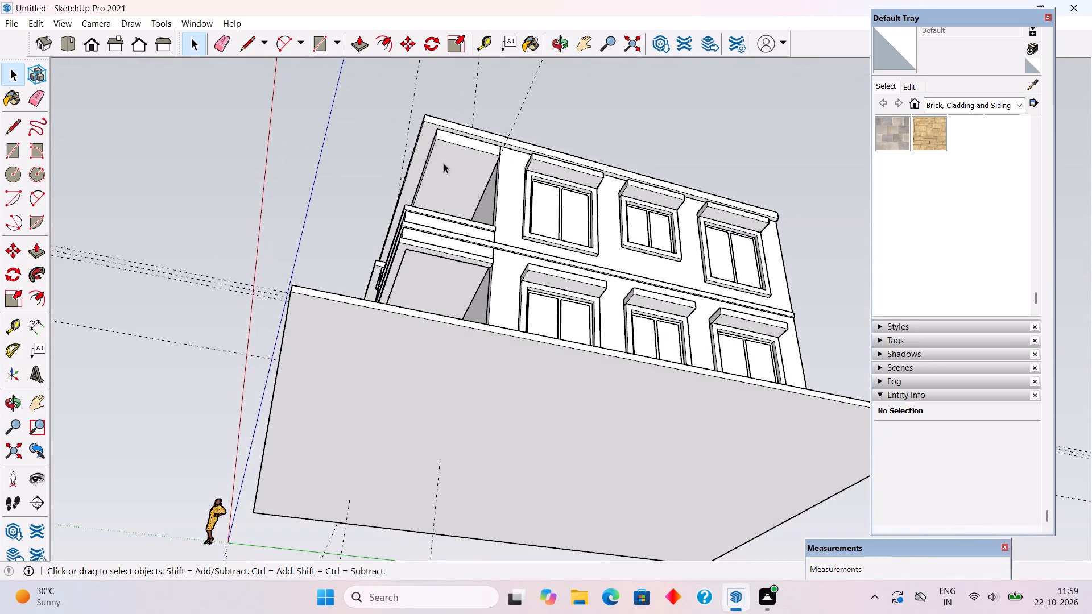
Inside the dropped balcony ceiling group, offset the underside face's edges inward by about 6 1/8".
scroll(444, 163, up, 11)
middle_drag(442, 201, 439, 218)
triple_click(439, 220)
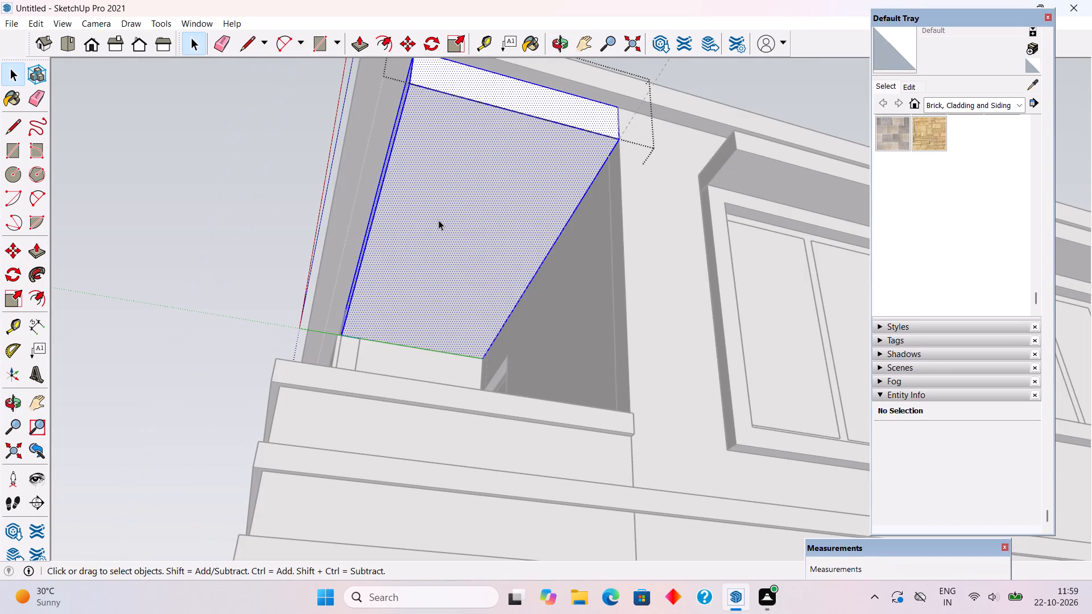
key(t)
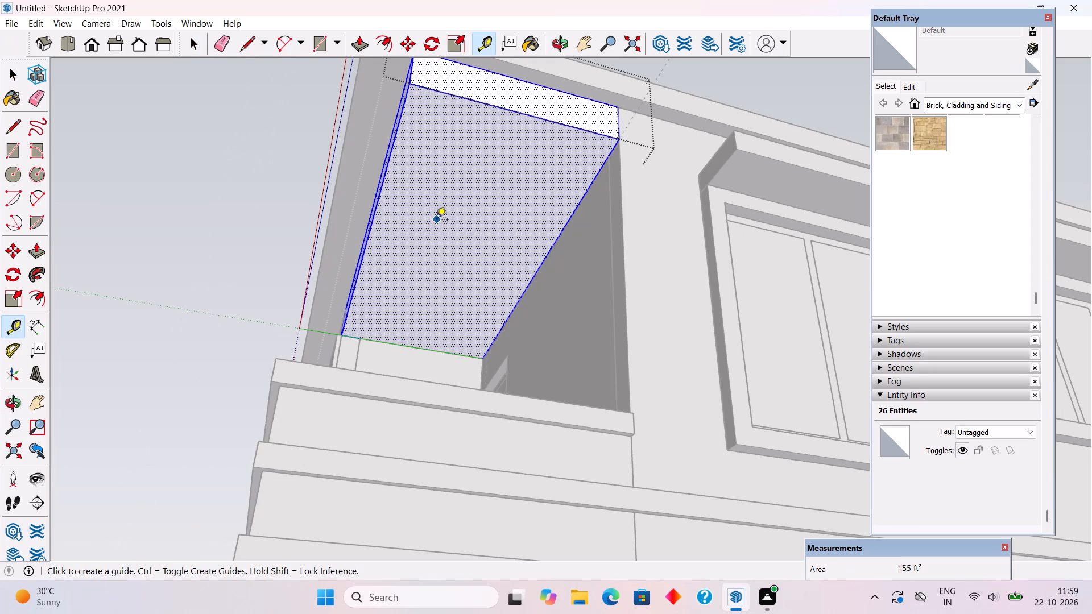
key(f)
click(404, 215)
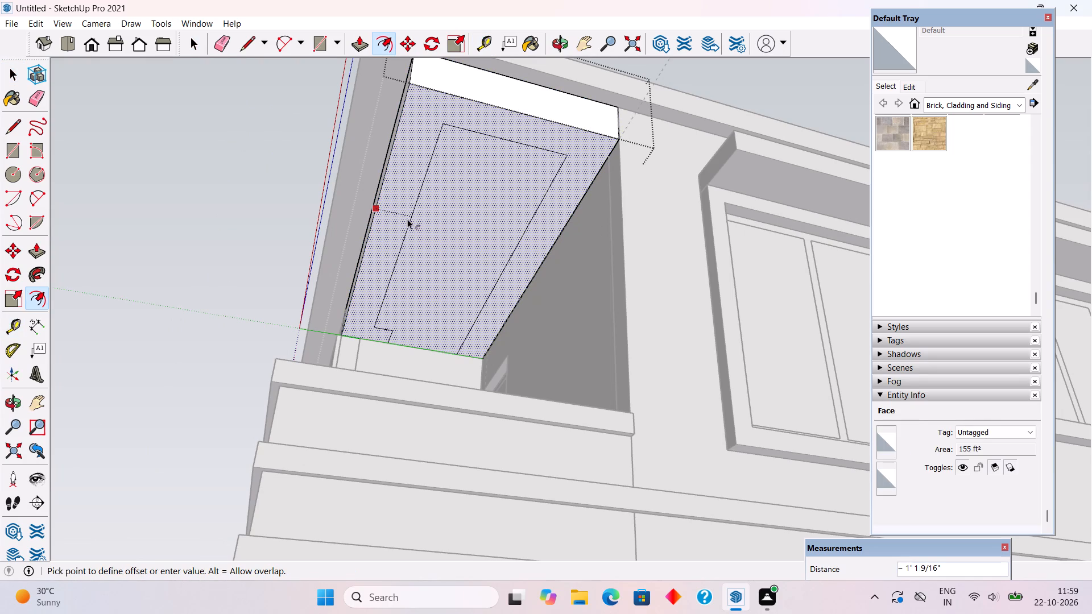
click(383, 243)
Push the inner ceiling face up about 1 9/16" to form a recess within the offset border.
scroll(335, 346, up, 11)
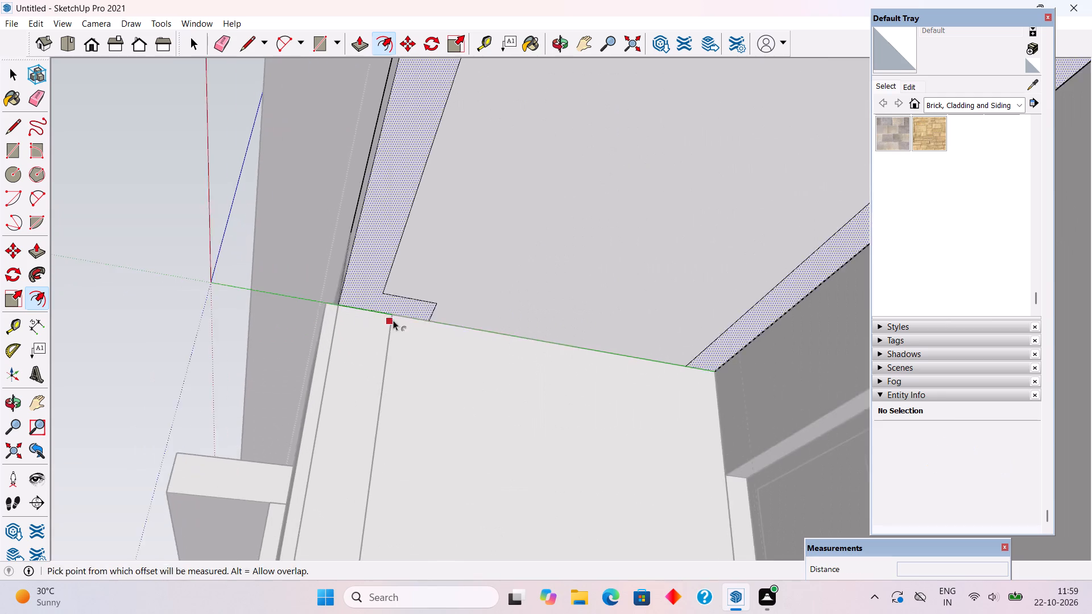
middle_drag(393, 320, 380, 385)
key(space)
scroll(390, 359, up, 6)
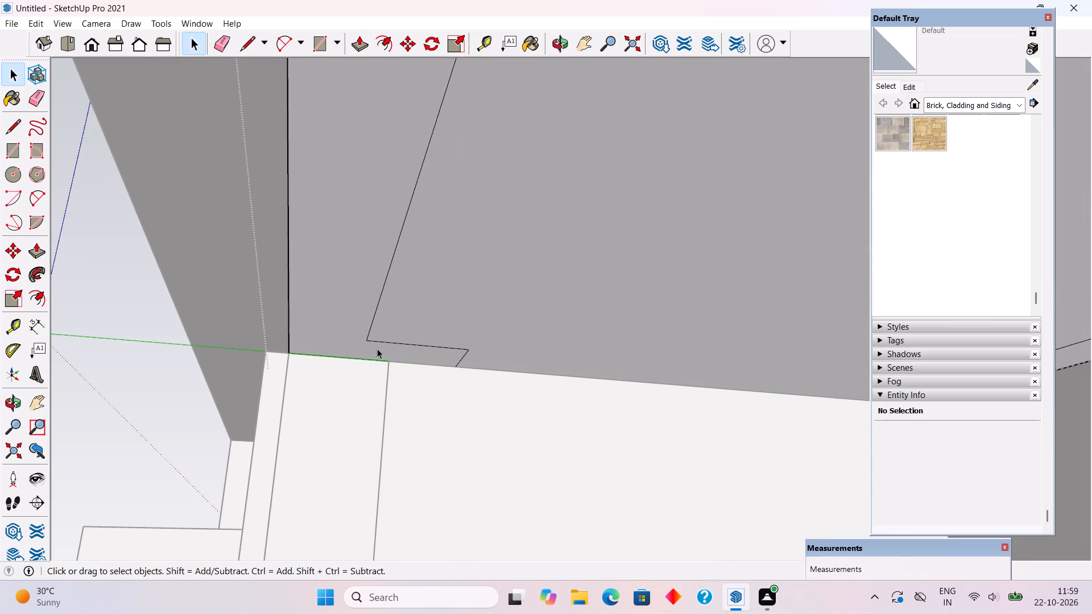
click(433, 281)
key(p)
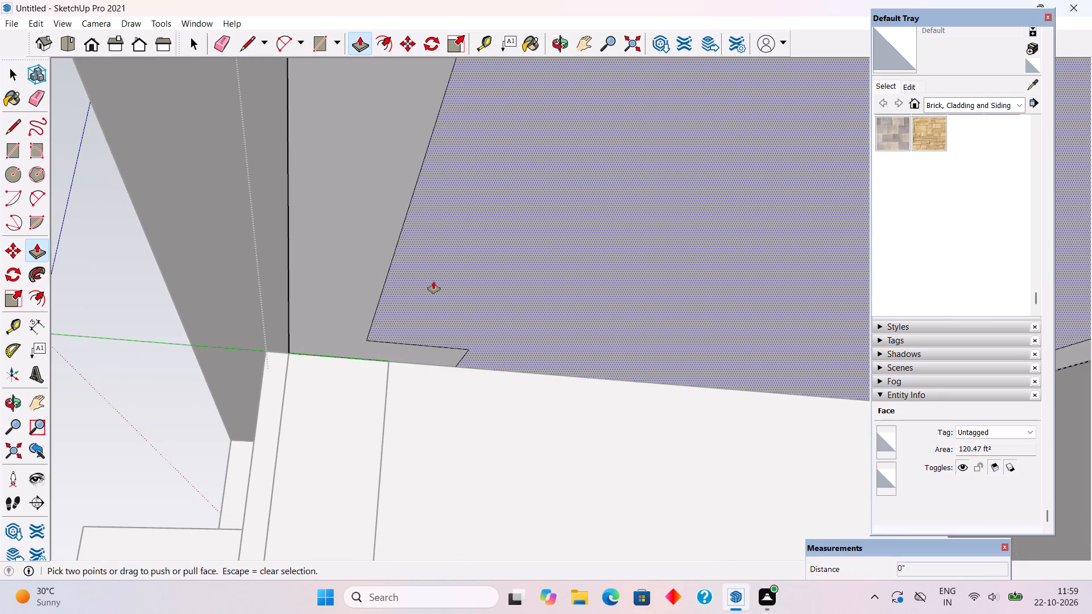
click(433, 281)
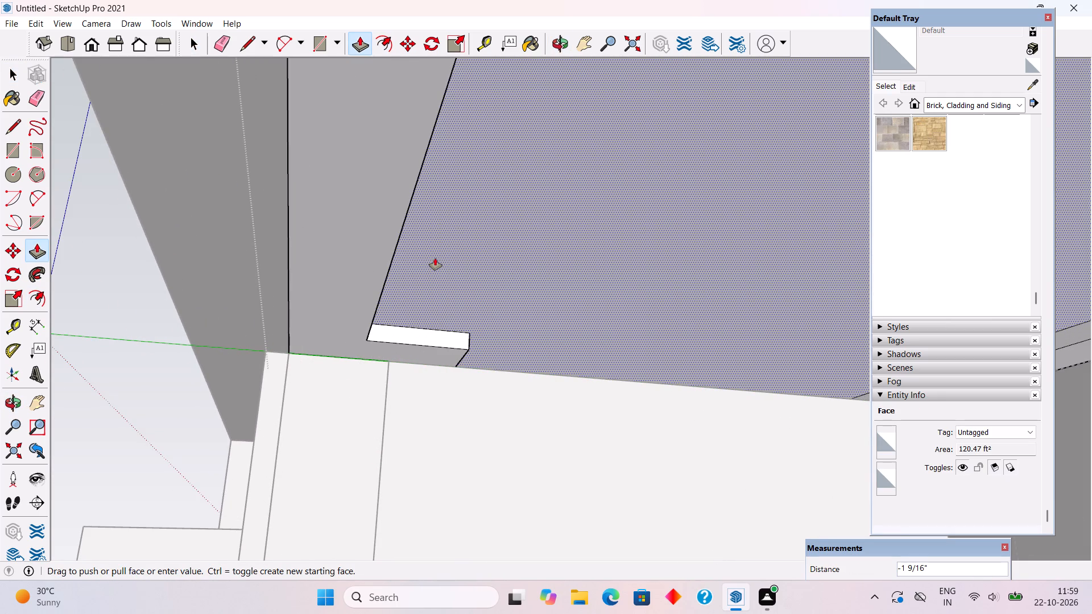
click(436, 259)
Push the small jog face at the recess's corner back about 6 3/8" toward the wall and leave the group.
middle_drag(458, 318, 422, 342)
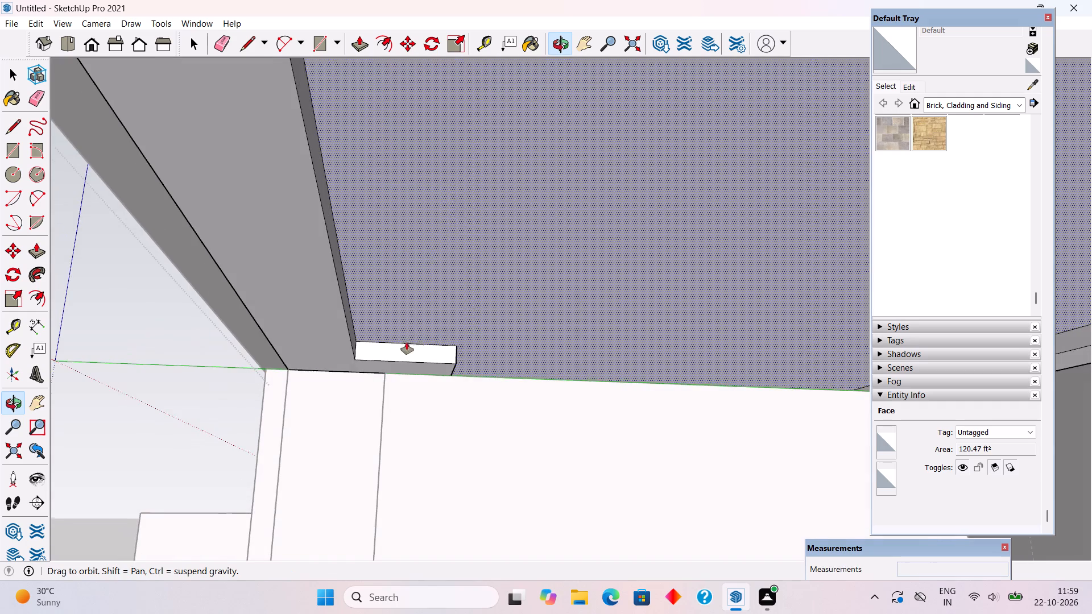
click(400, 351)
click(411, 370)
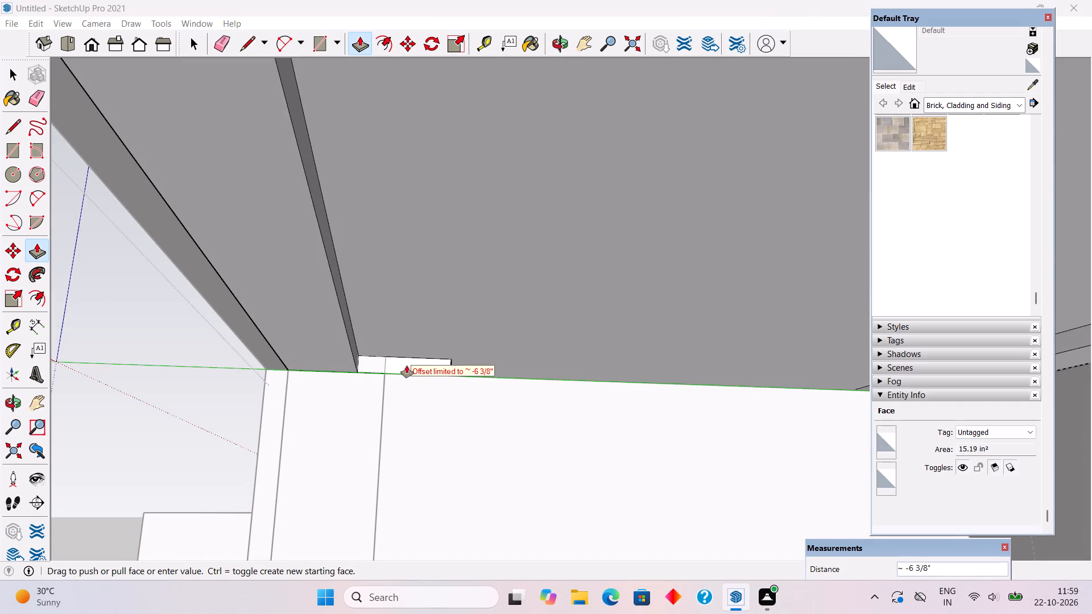
key(space)
scroll(344, 369, down, 6)
key(space)
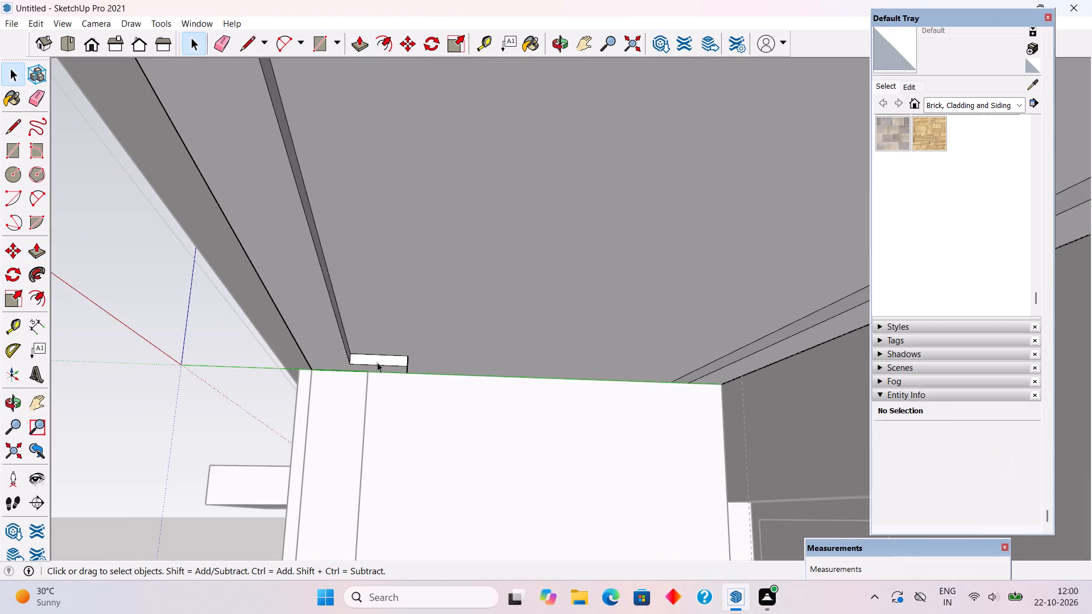
click(377, 362)
key(p)
click(377, 362)
click(383, 375)
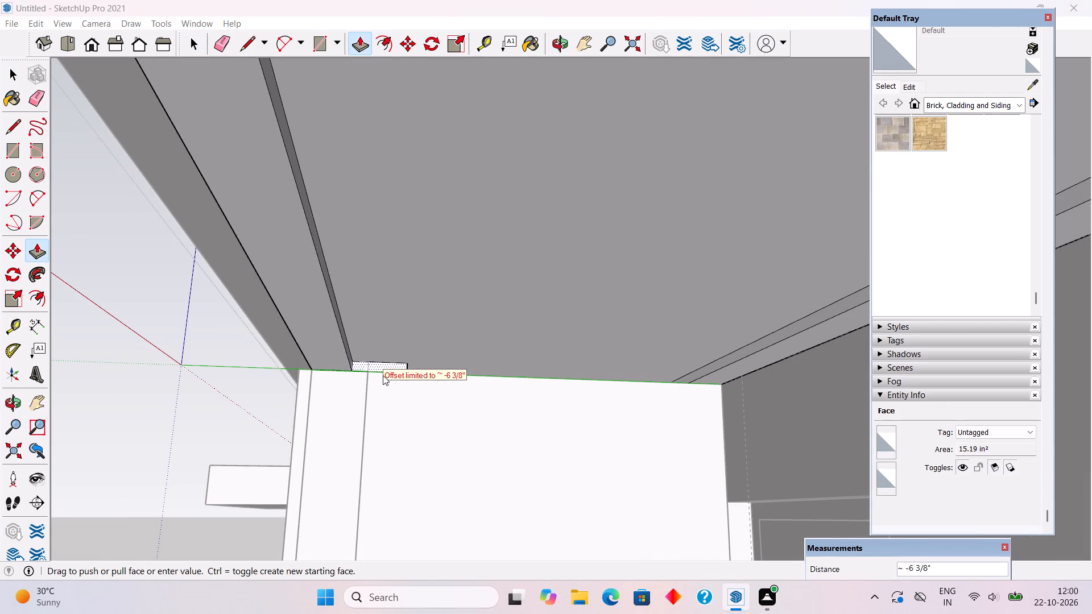
click(383, 375)
click(395, 404)
key(space)
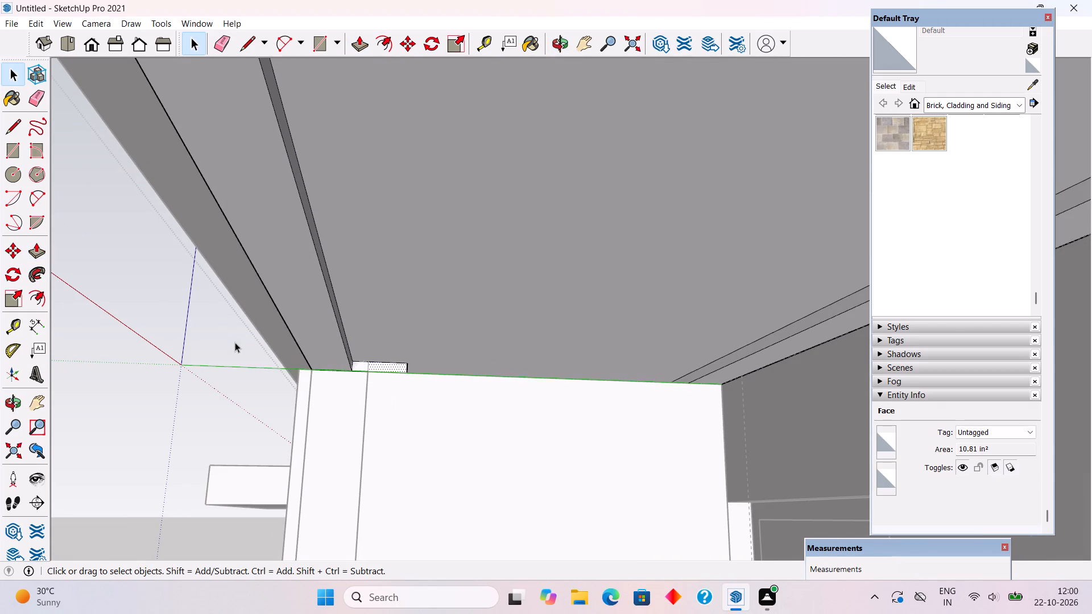
click(229, 338)
Examine the recess's corner where it meets the adjoining wall, and the balcony ceiling from the front.
middle_drag(271, 355, 366, 367)
scroll(420, 366, up, 13)
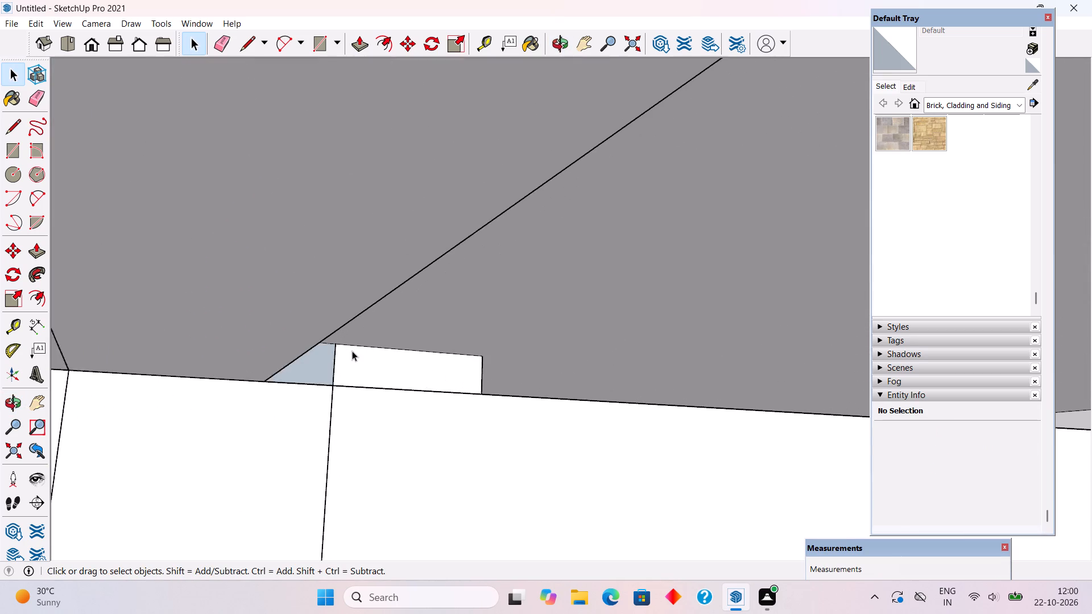
scroll(352, 351, up, 1)
click(331, 372)
click(331, 372)
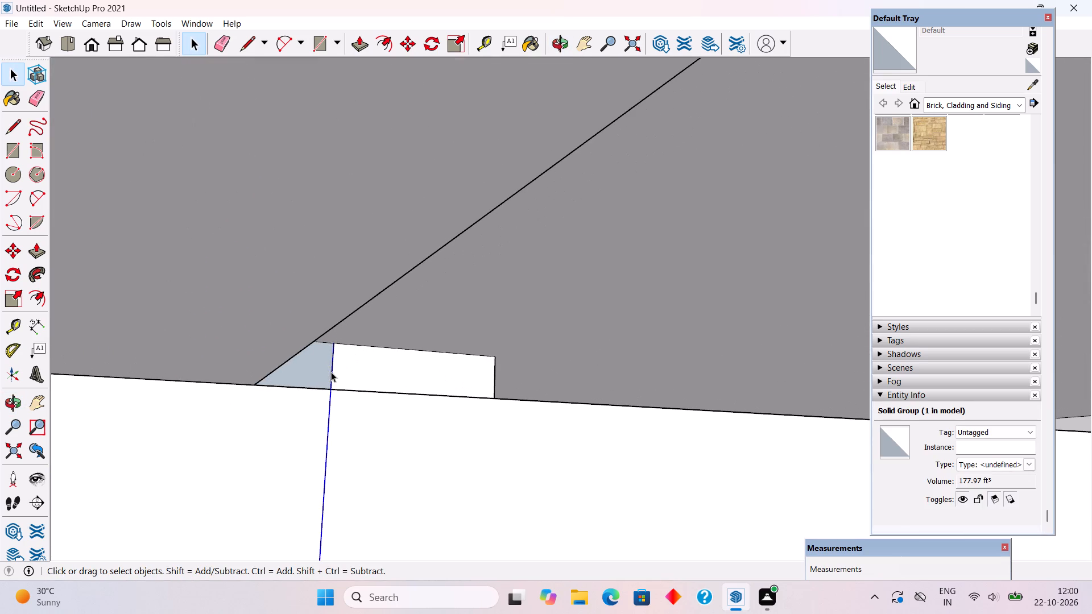
scroll(331, 372, down, 14)
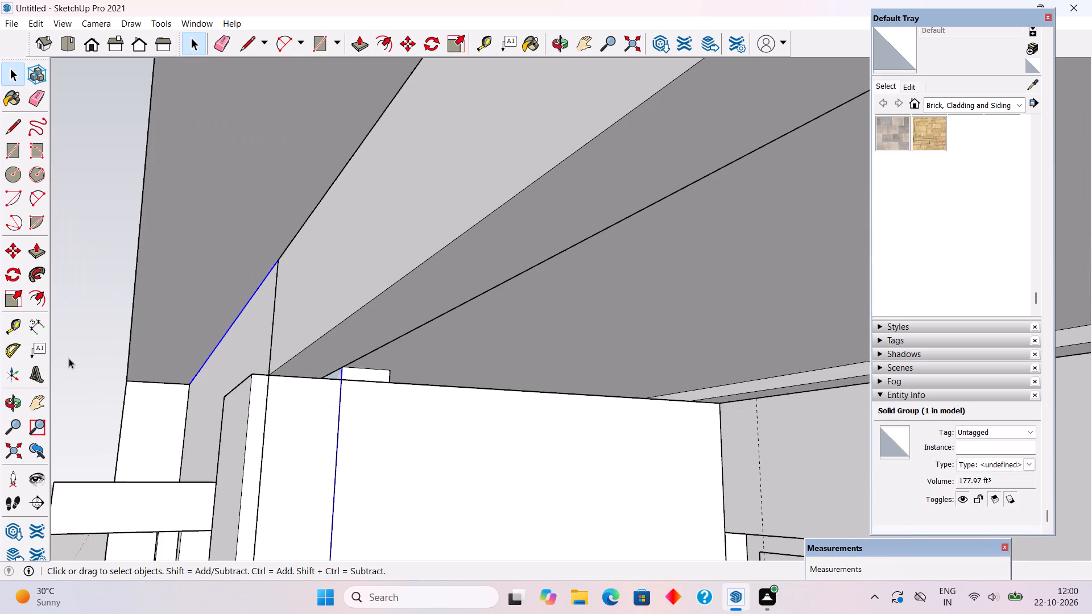
click(69, 358)
middle_drag(187, 359, 432, 319)
scroll(432, 319, down, 5)
scroll(275, 287, down, 10)
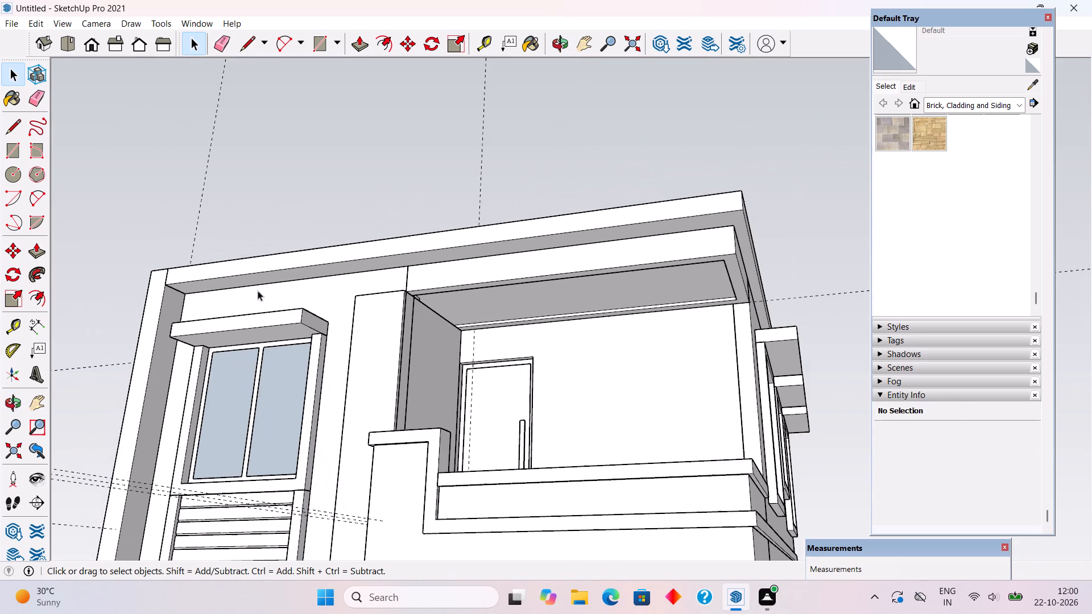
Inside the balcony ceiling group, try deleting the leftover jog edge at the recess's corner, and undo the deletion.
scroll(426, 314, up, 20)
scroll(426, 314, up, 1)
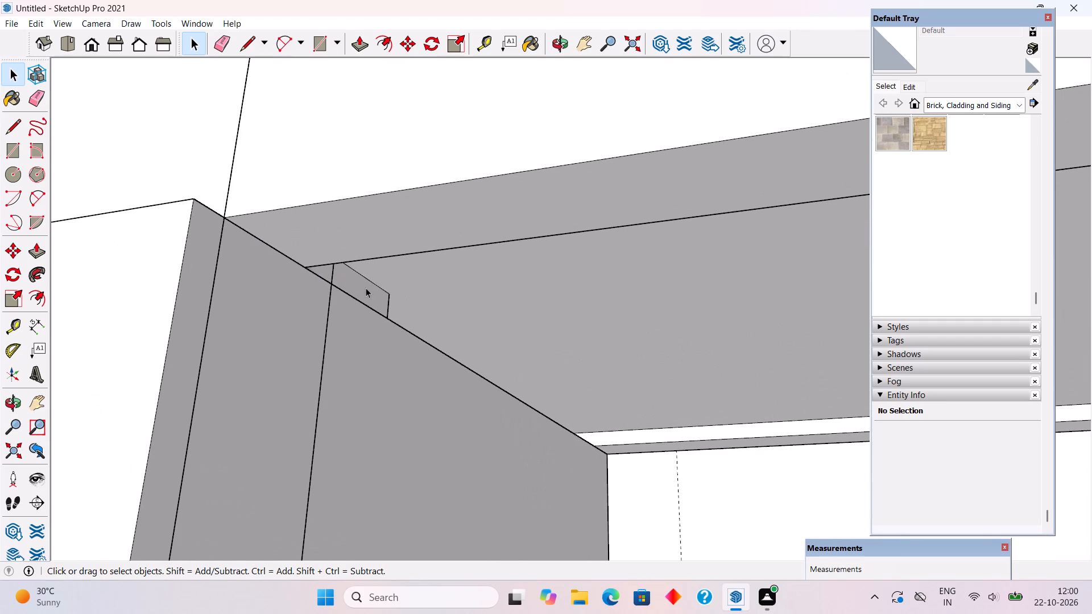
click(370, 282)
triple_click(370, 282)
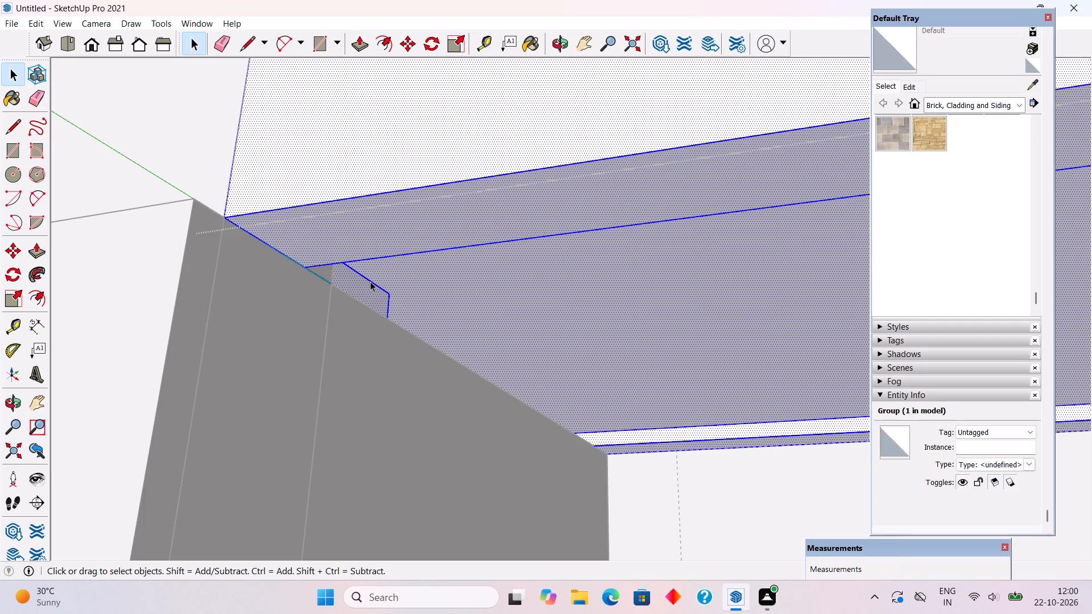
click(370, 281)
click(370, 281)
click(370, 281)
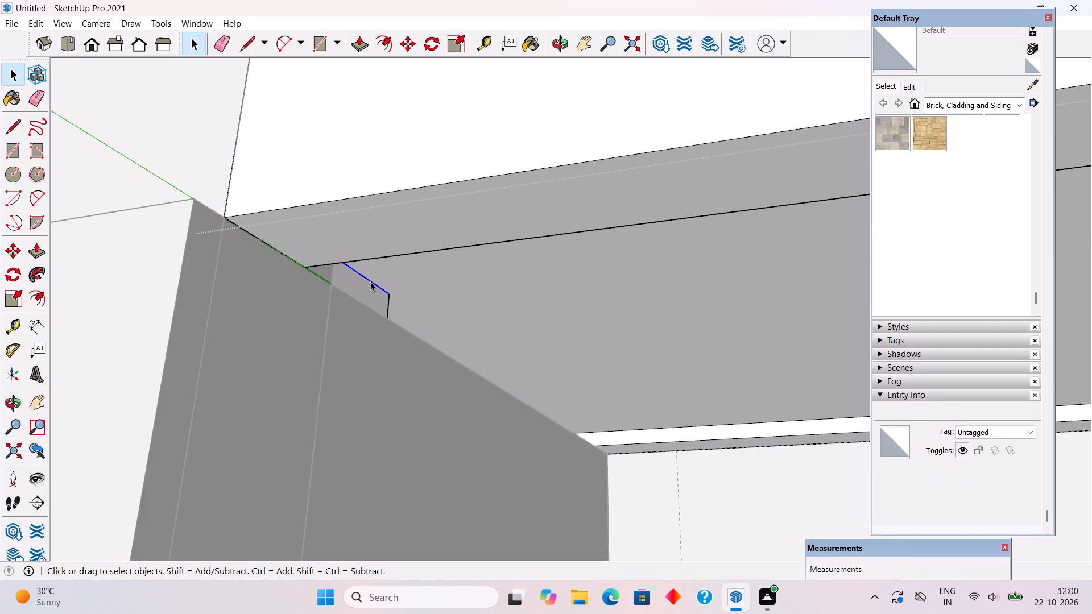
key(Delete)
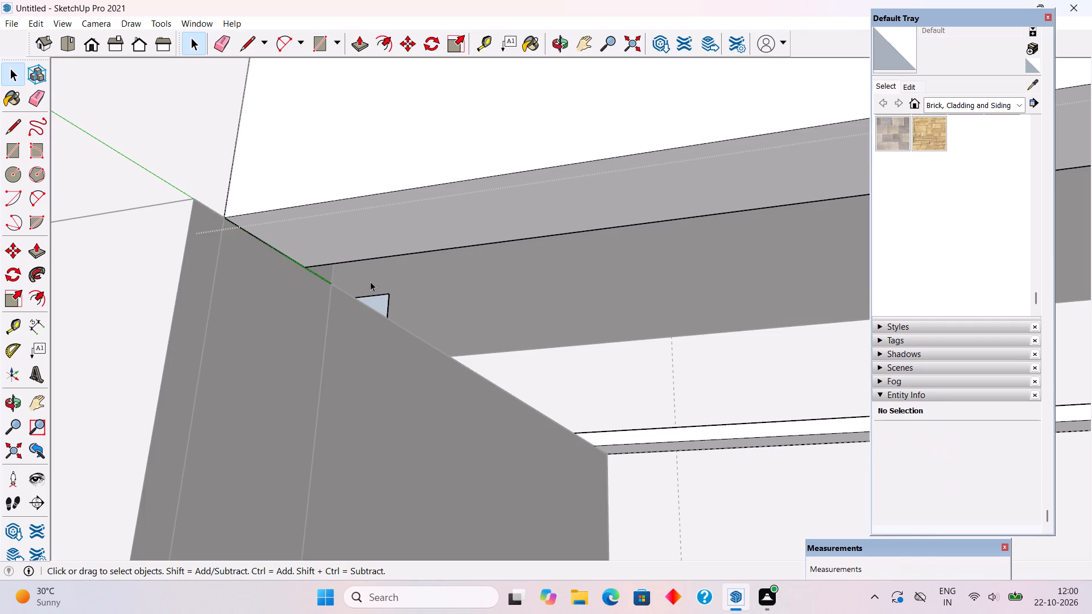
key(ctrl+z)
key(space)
Leave the ceiling group and review the whole house with its recessed balcony ceiling from above, front and side.
scroll(380, 297, down, 5)
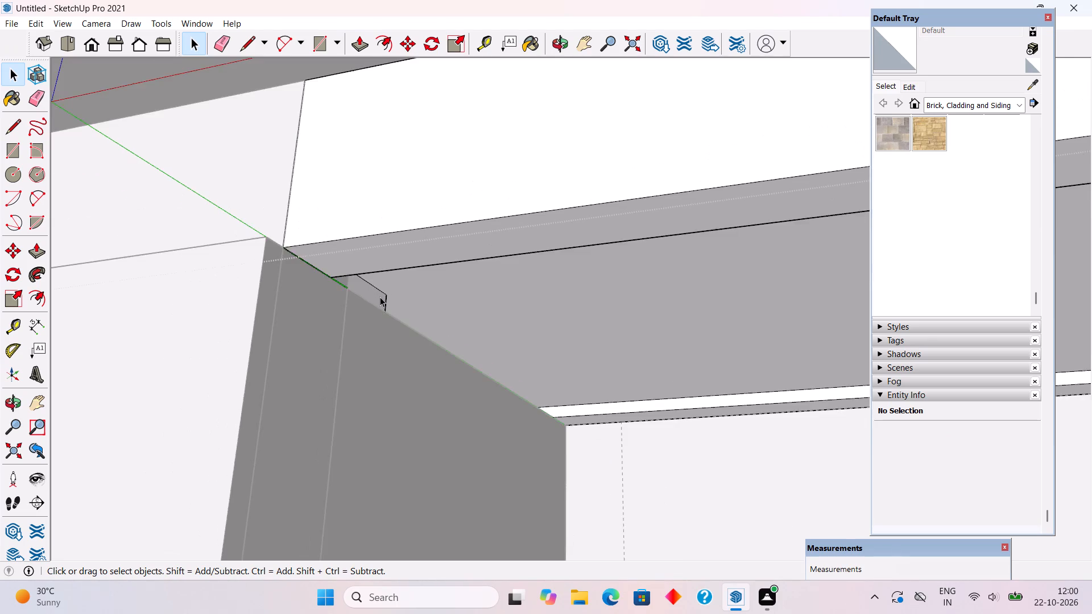
scroll(380, 297, down, 16)
middle_drag(431, 361, 594, 367)
scroll(594, 367, down, 5)
middle_drag(547, 252, 548, 356)
scroll(548, 356, down, 2)
middle_drag(642, 497, 572, 467)
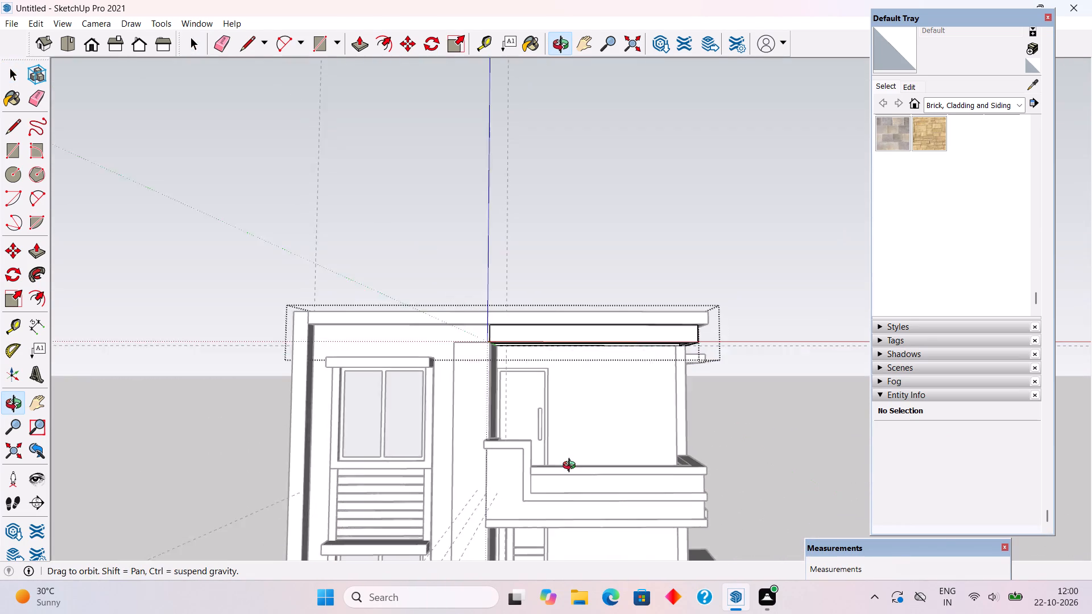
middle_drag(572, 467, 565, 467)
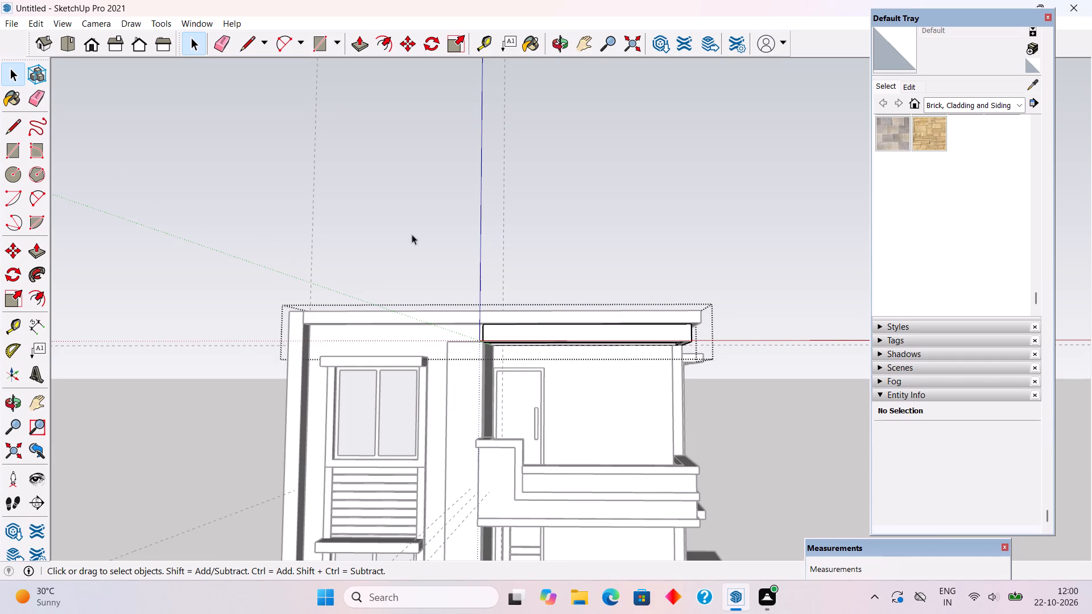
click(342, 202)
scroll(370, 207, down, 5)
middle_drag(438, 254, 439, 335)
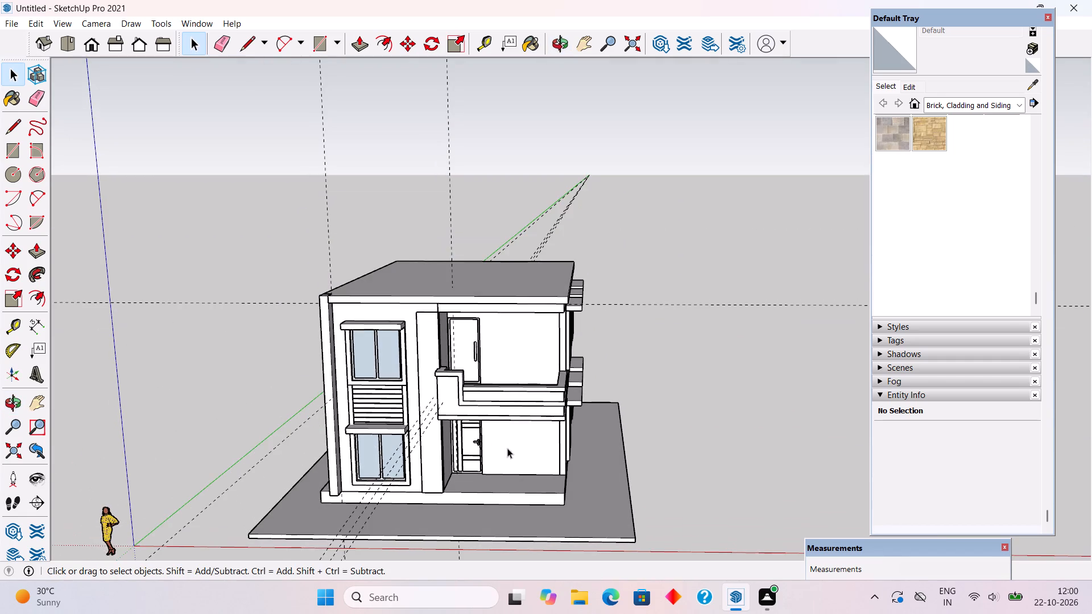
scroll(524, 460, up, 5)
middle_drag(500, 455, 446, 351)
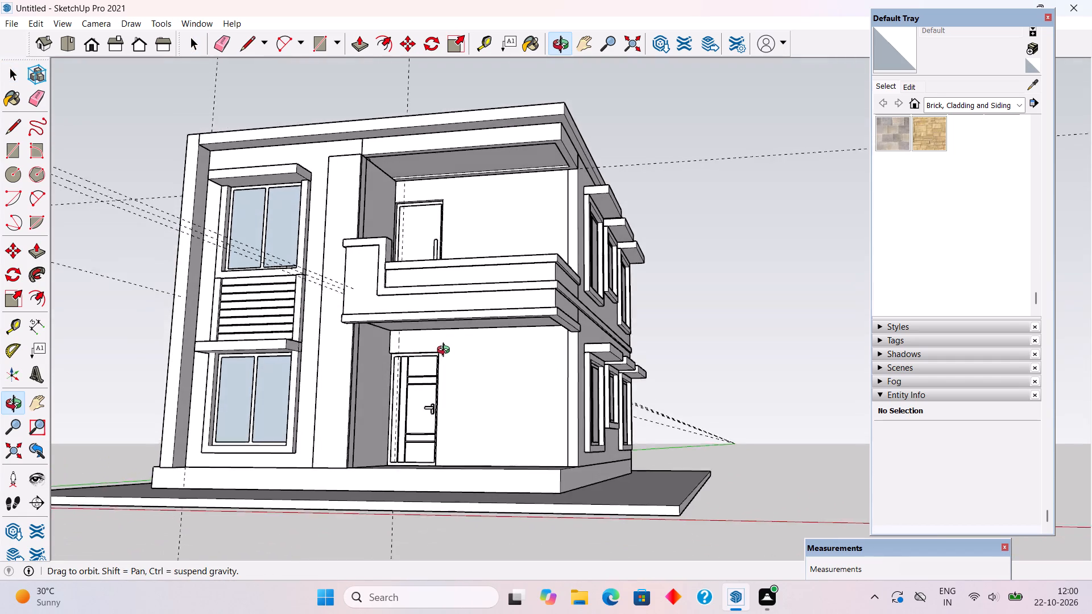
middle_drag(446, 351, 369, 421)
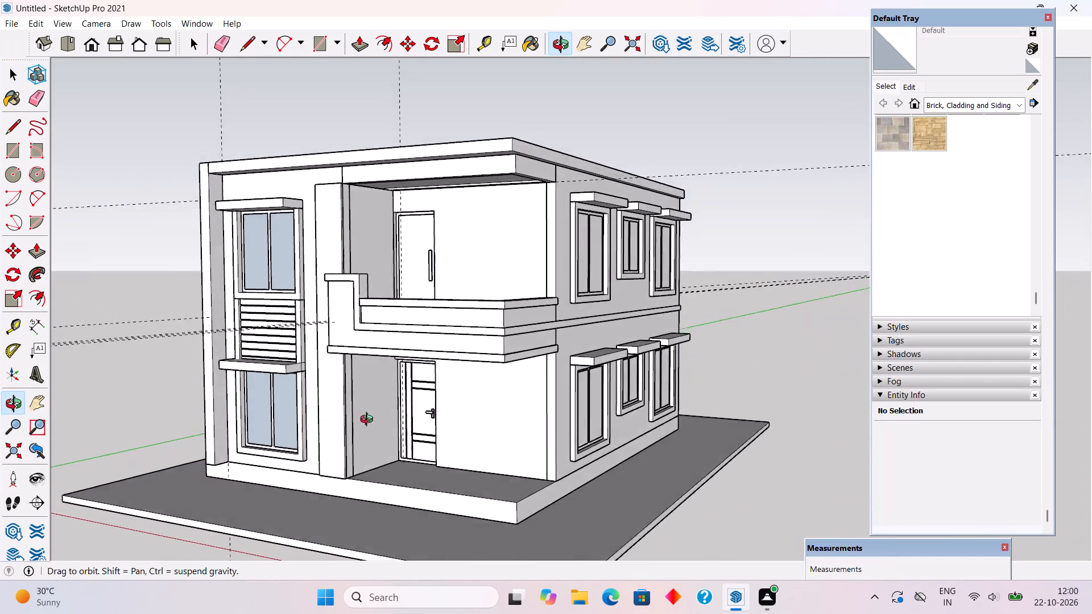
middle_drag(369, 421, 477, 437)
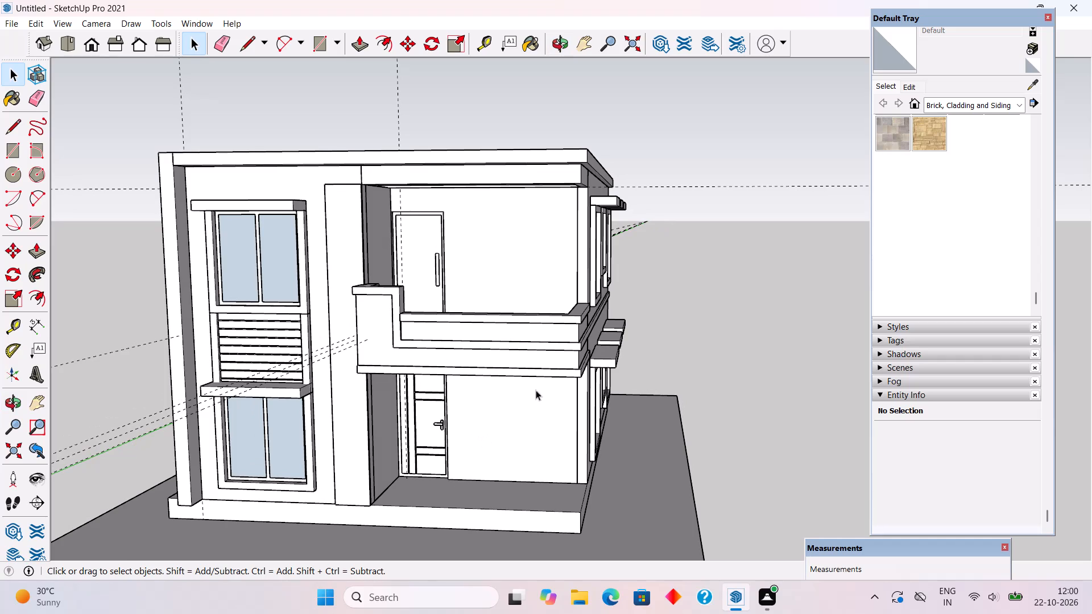
Measure from the roof slab's front lower edge across its underside toward the dropped balcony ceiling.
middle_drag(601, 215, 286, 230)
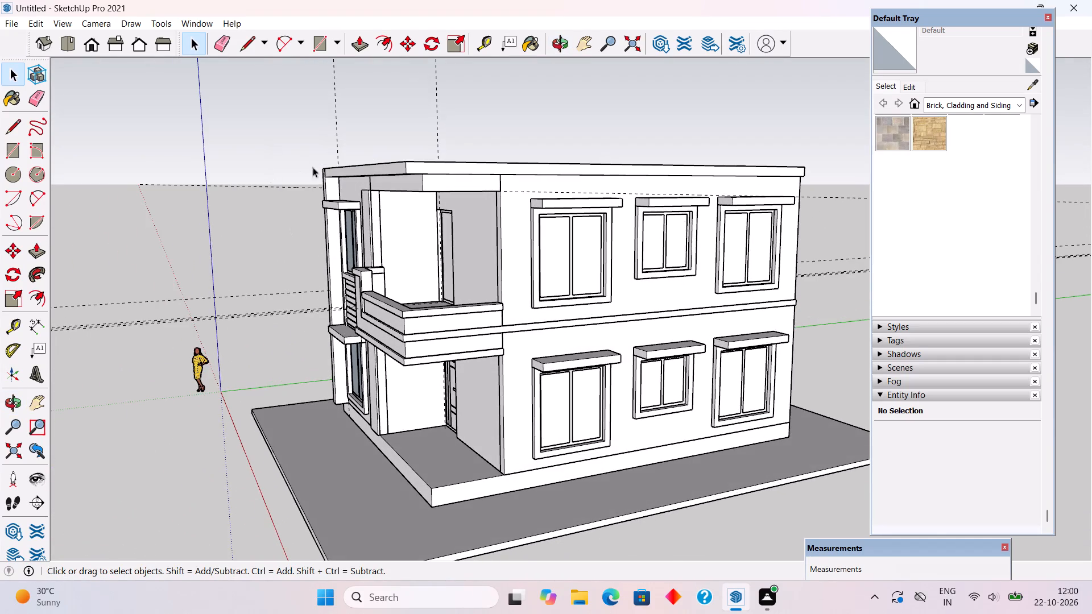
scroll(392, 198, up, 4)
middle_drag(455, 167, 435, 97)
scroll(397, 105, up, 4)
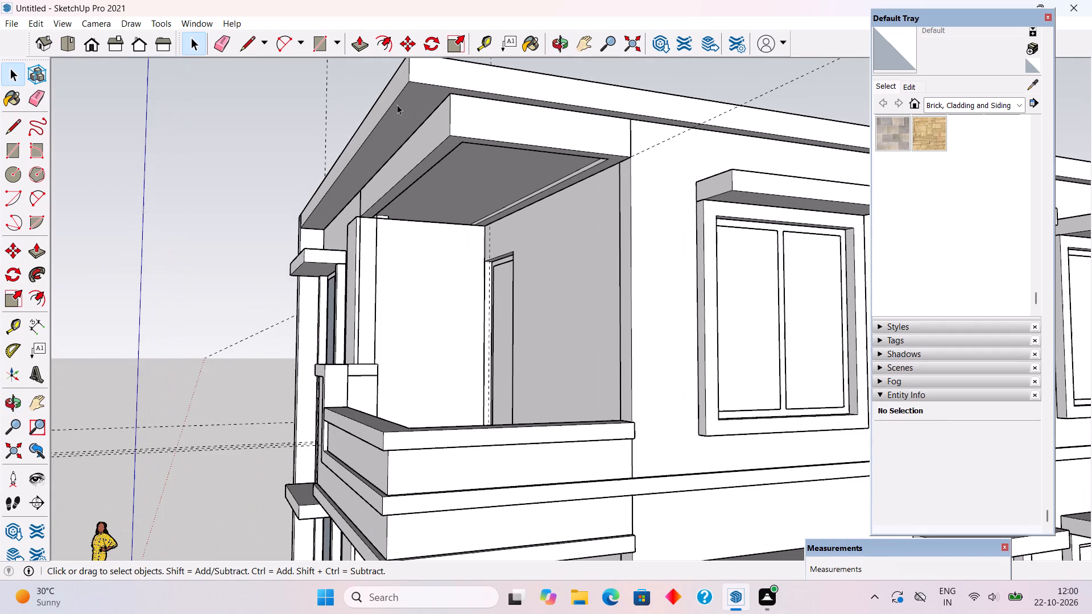
key(t)
click(386, 106)
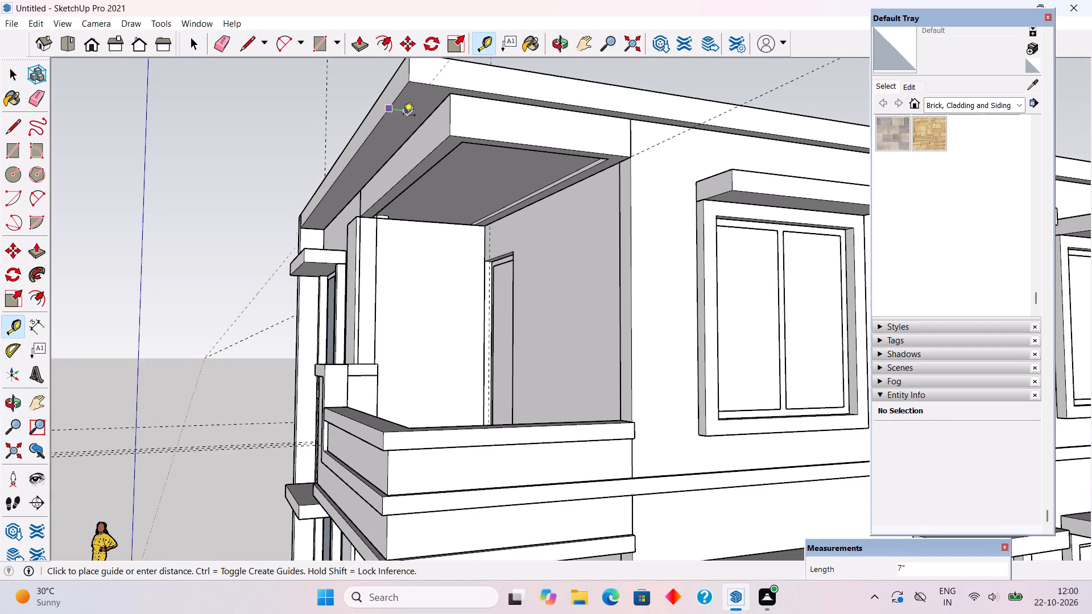
key(space)
scroll(435, 153, down, 5)
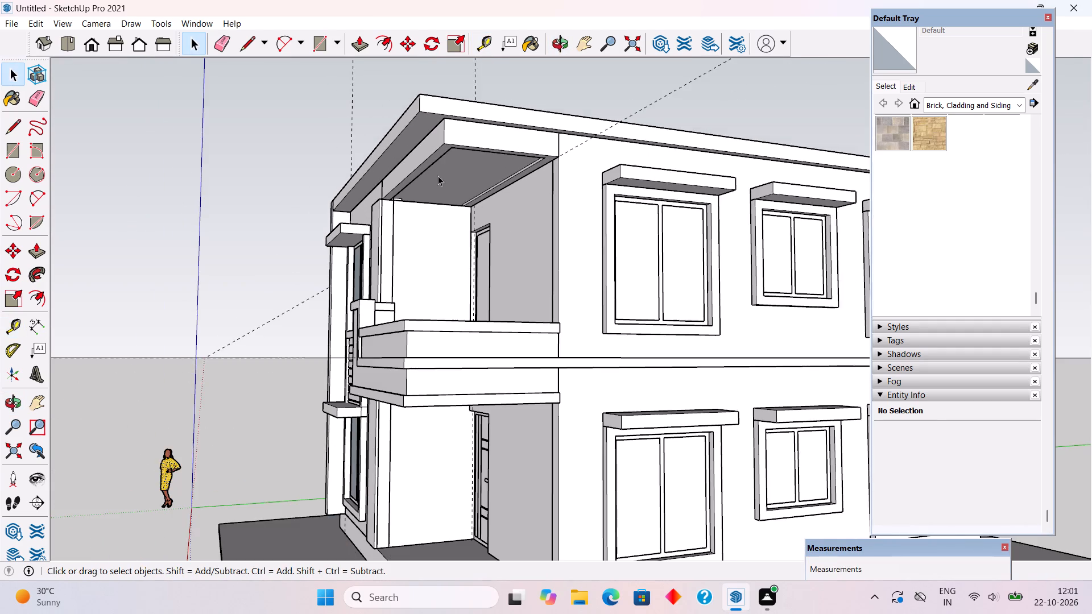
Place a guide on the roof slab 1'4" back from its front edge, and a parallel one 9" further in.
middle_drag(437, 169, 411, 419)
key(t)
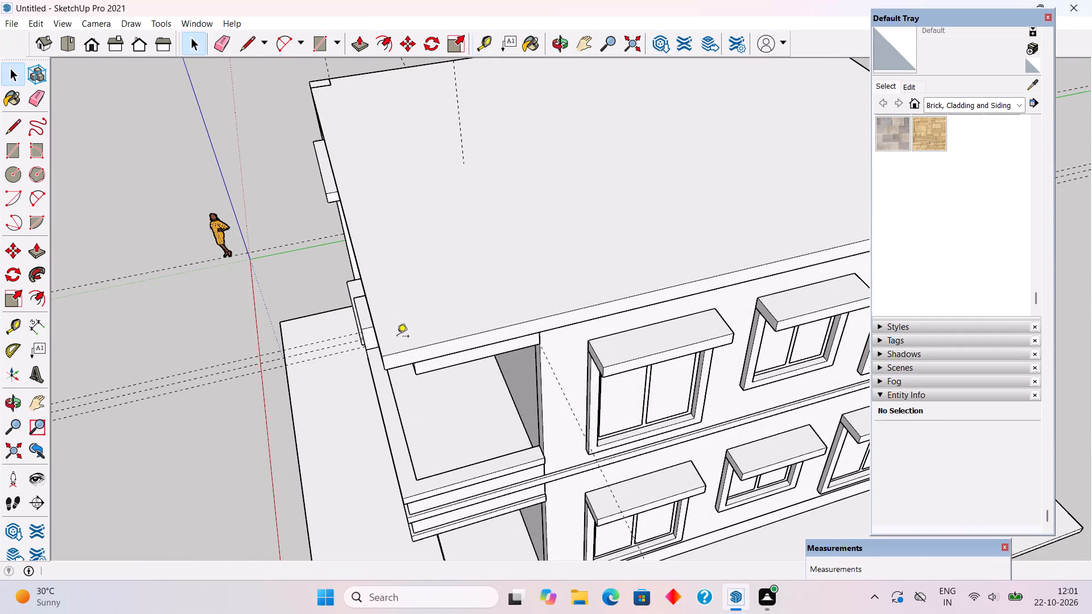
click(380, 345)
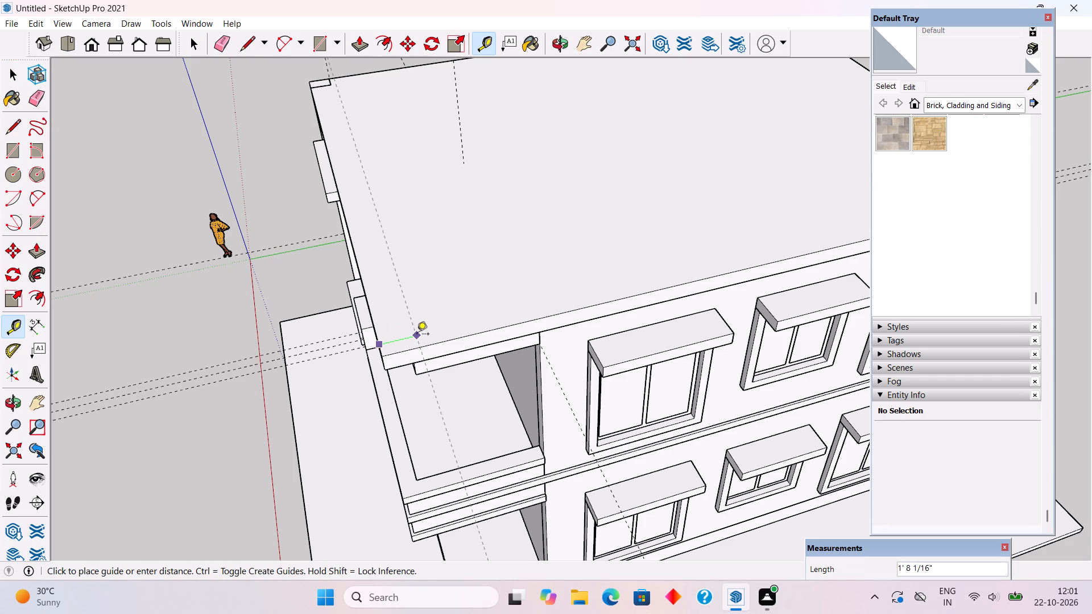
text(1')
text(4")
key(Return)
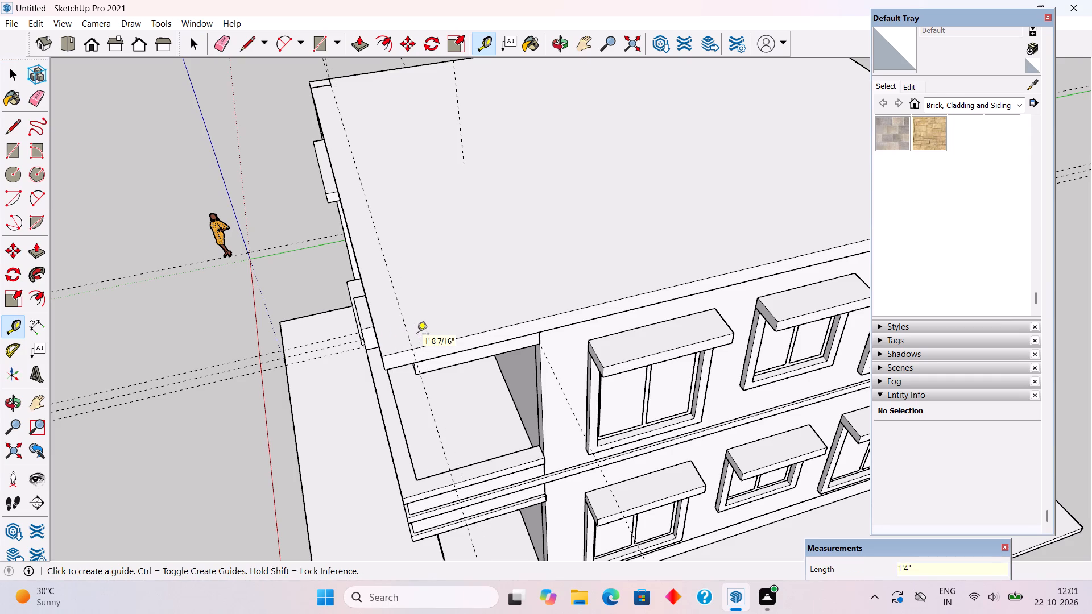
click(404, 316)
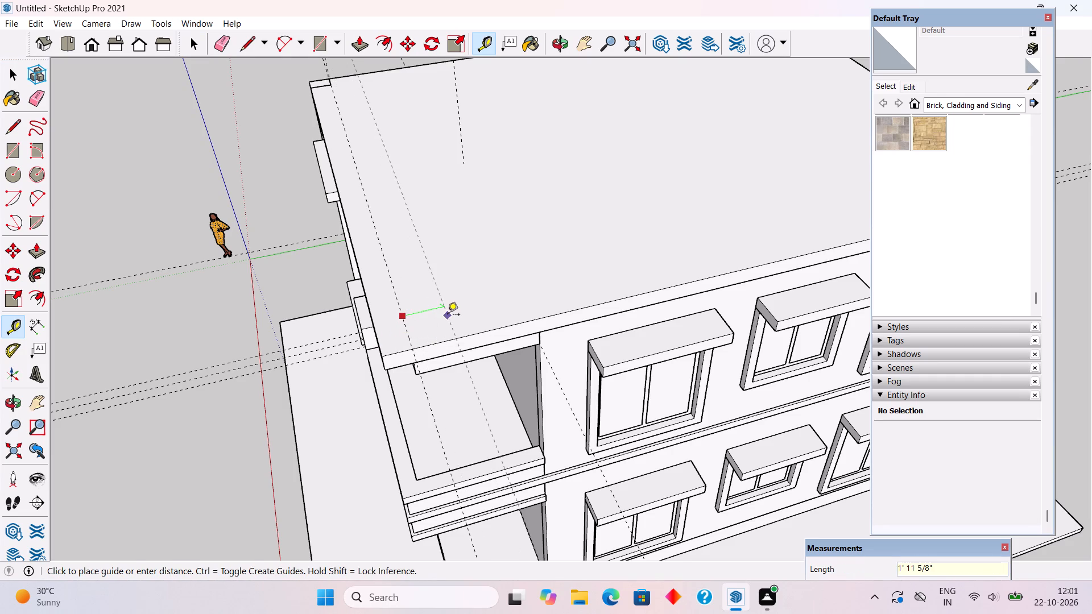
text(9")
key(Return)
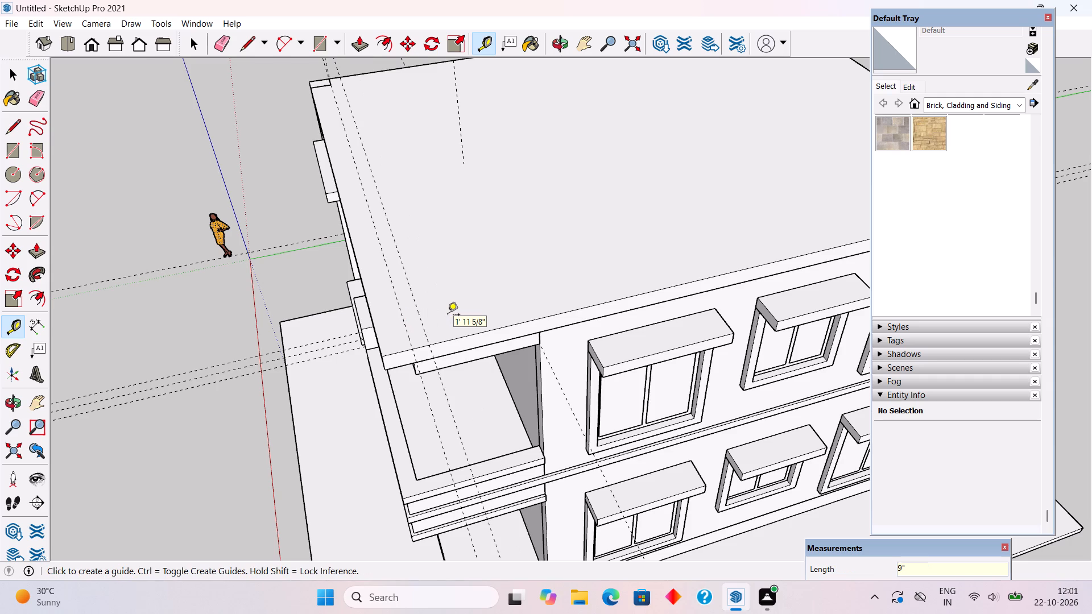
Draw a 9" wide rectangle between the two guides across the full front of the roof slab.
key(r)
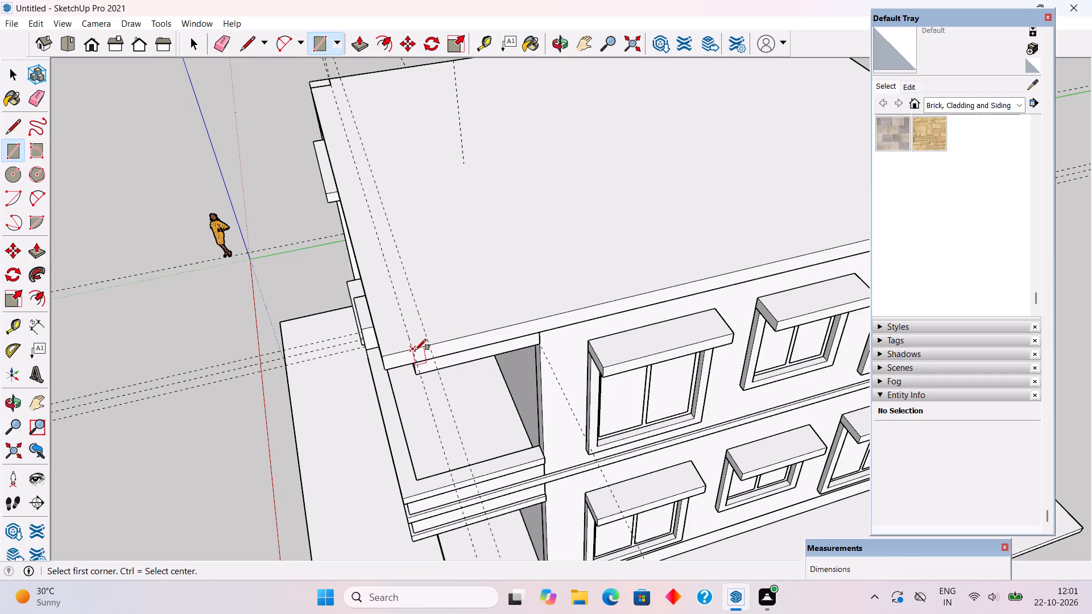
click(415, 350)
scroll(415, 350, down, 5)
scroll(369, 160, up, 10)
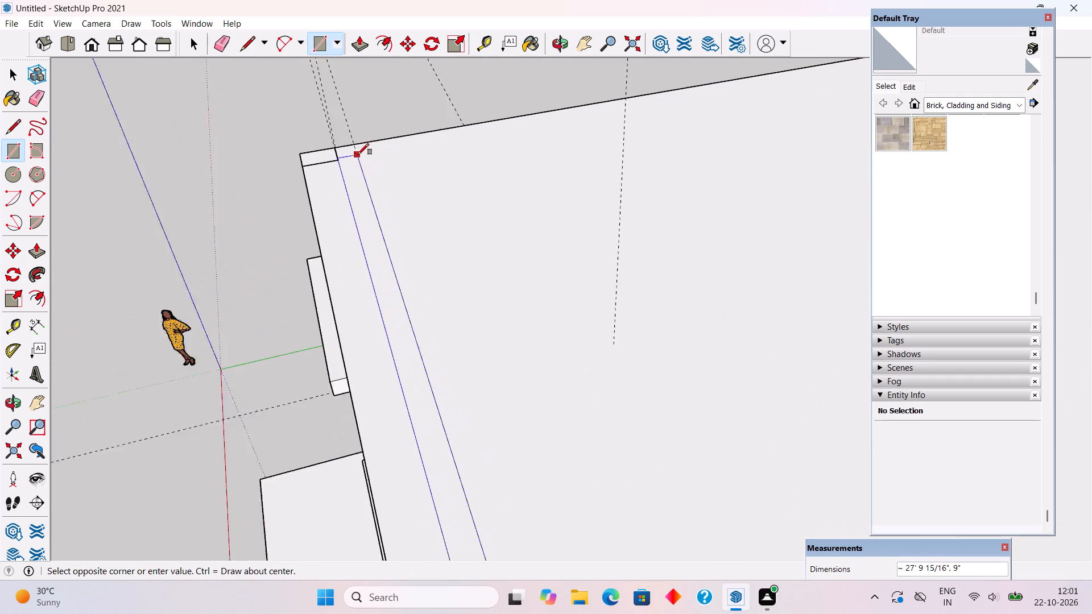
click(351, 145)
Extrude the front roof strip upward 3' to form a parapet wall.
key(p)
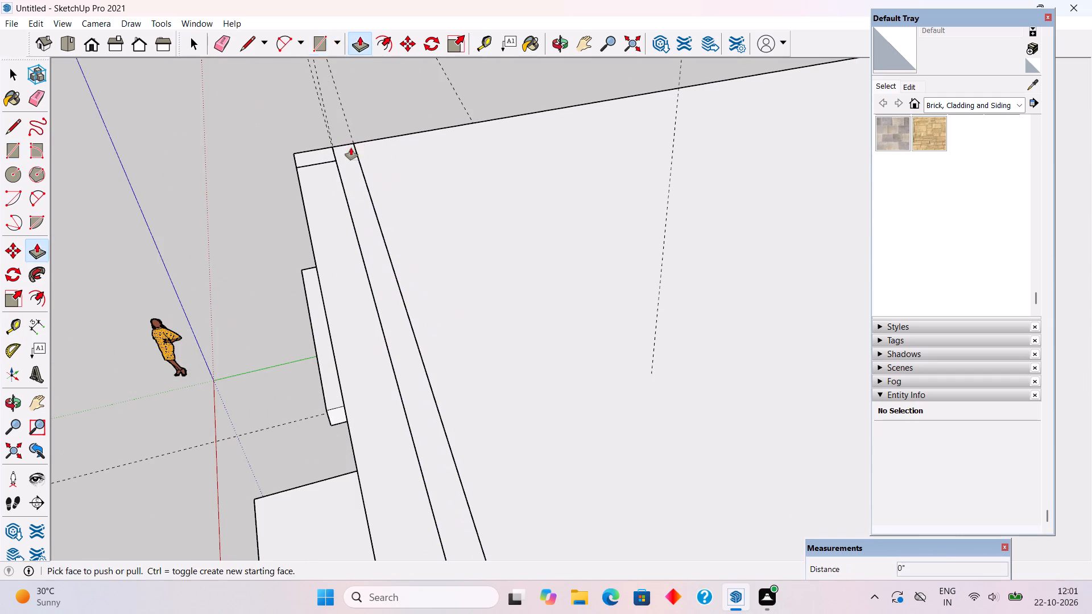
click(351, 179)
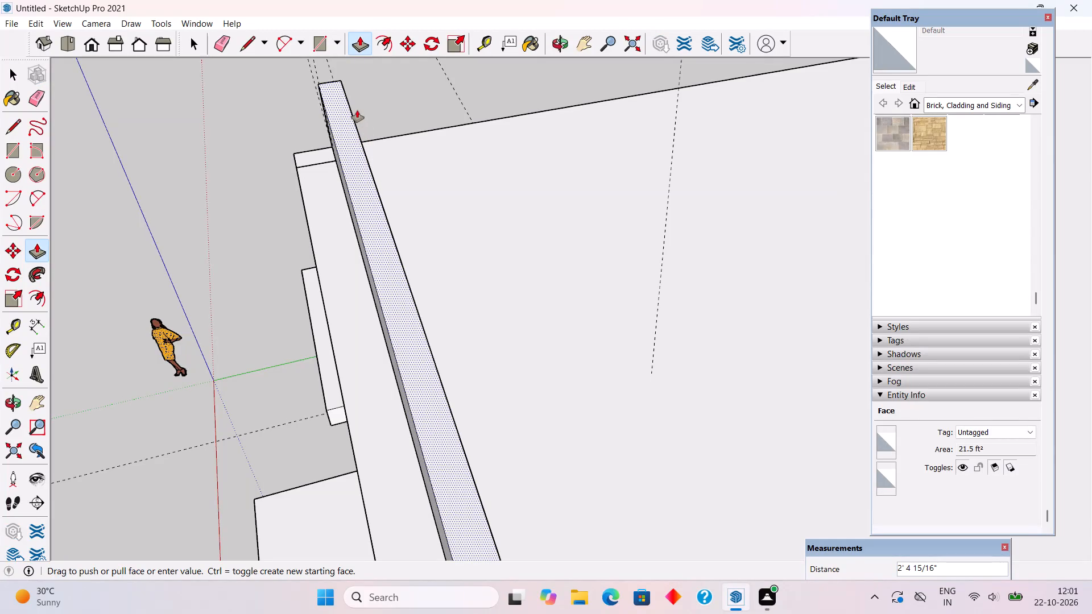
text(3')
key(Return)
key(space)
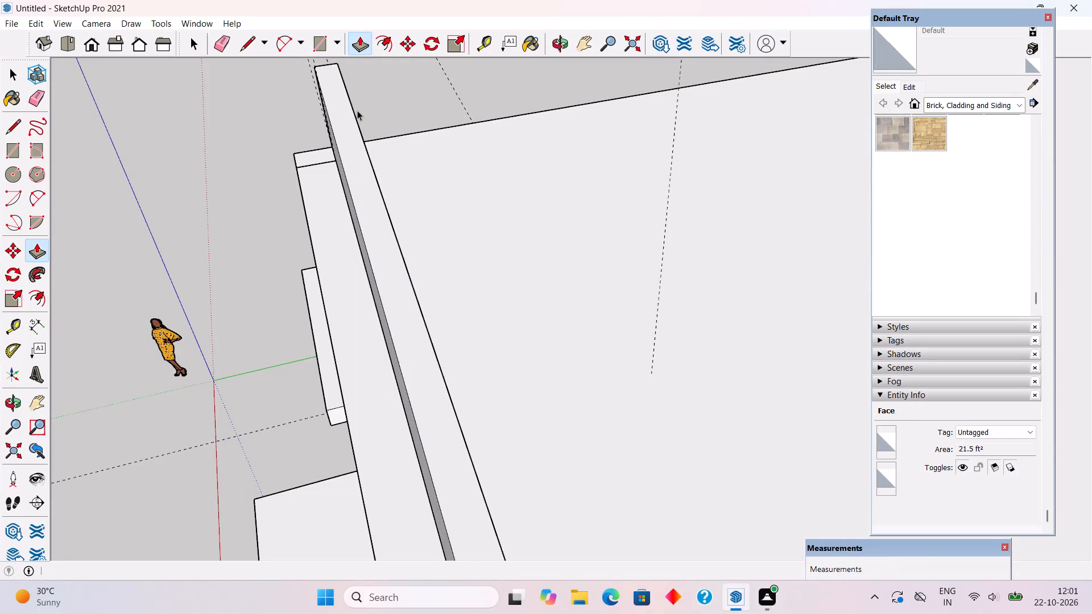
Raise the top face of the front parapet by another 1'.
scroll(358, 122, down, 11)
scroll(373, 242, down, 3)
middle_drag(395, 364, 688, 141)
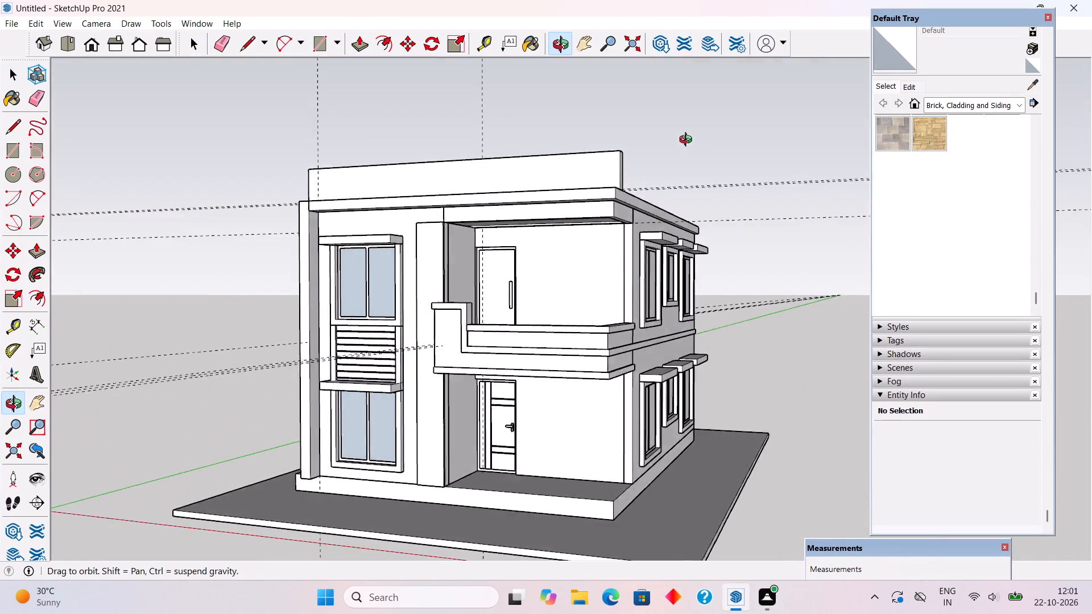
middle_drag(688, 141, 812, 179)
scroll(622, 254, up, 5)
scroll(661, 204, down, 3)
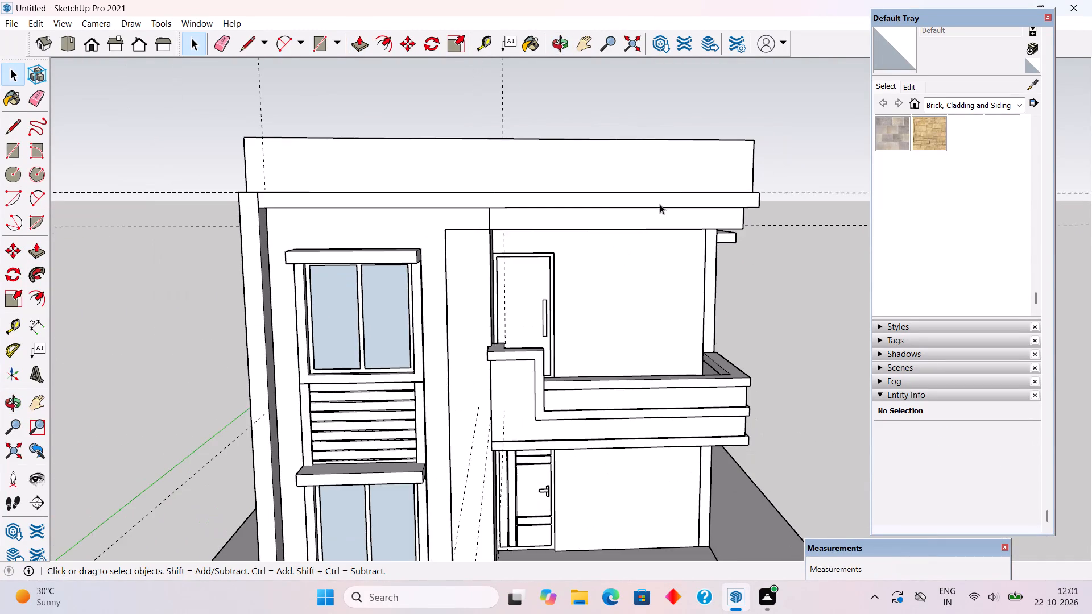
middle_drag(636, 198, 308, 366)
scroll(451, 271, up, 3)
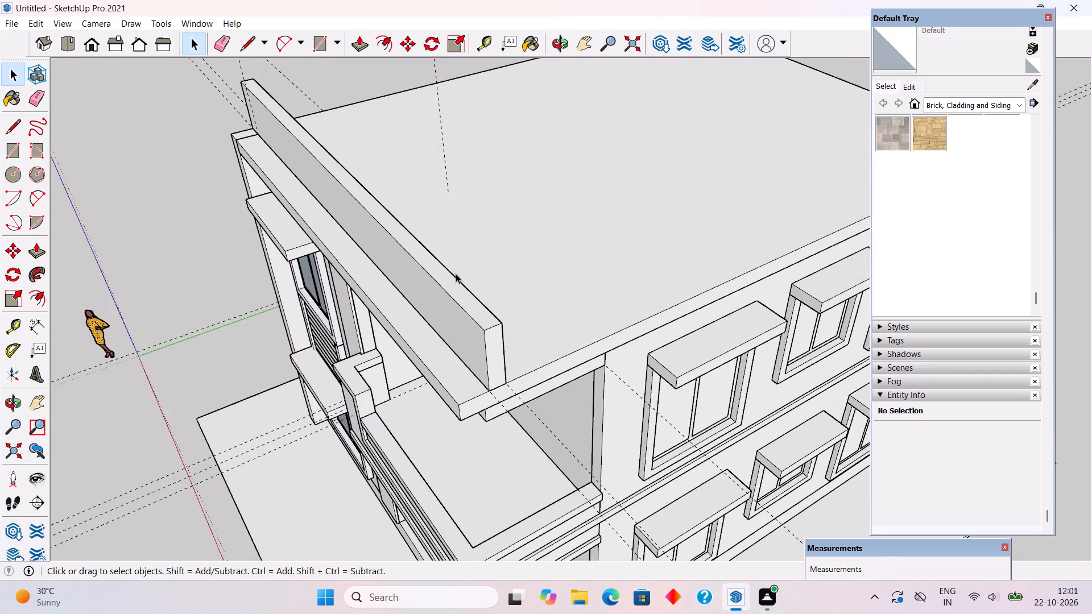
click(456, 296)
key(p)
click(456, 296)
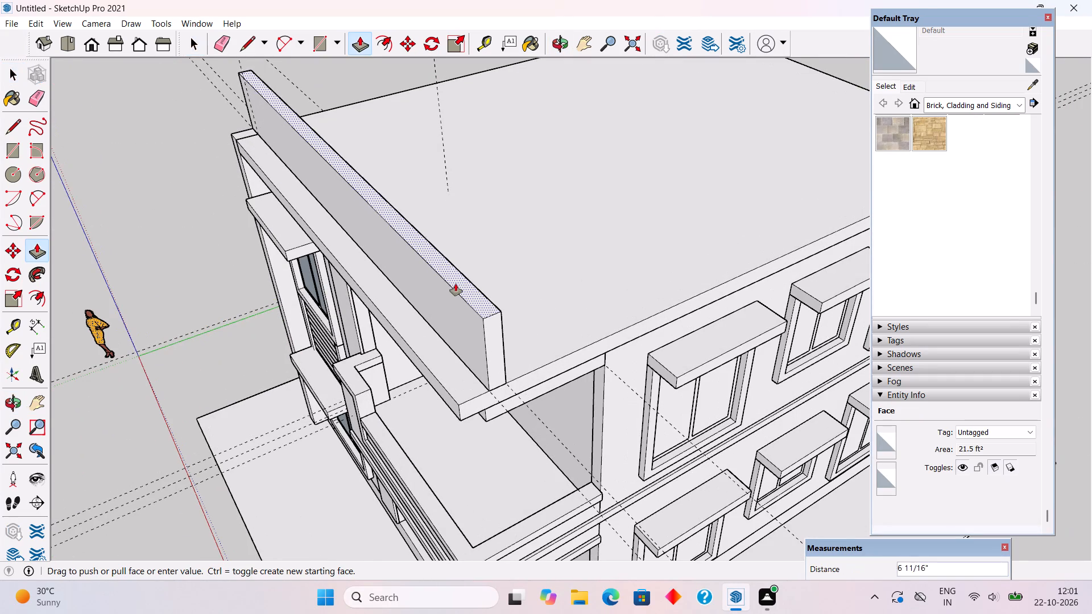
text(1')
key(Return)
key(space)
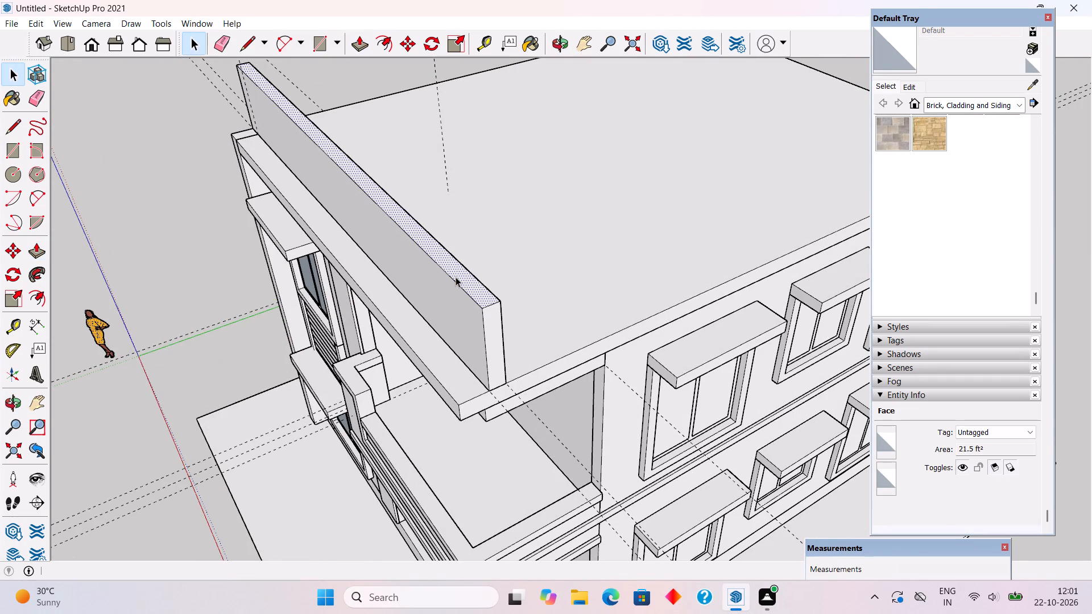
Select all the connected geometry of the front parapet and make it a group.
triple_click(476, 322)
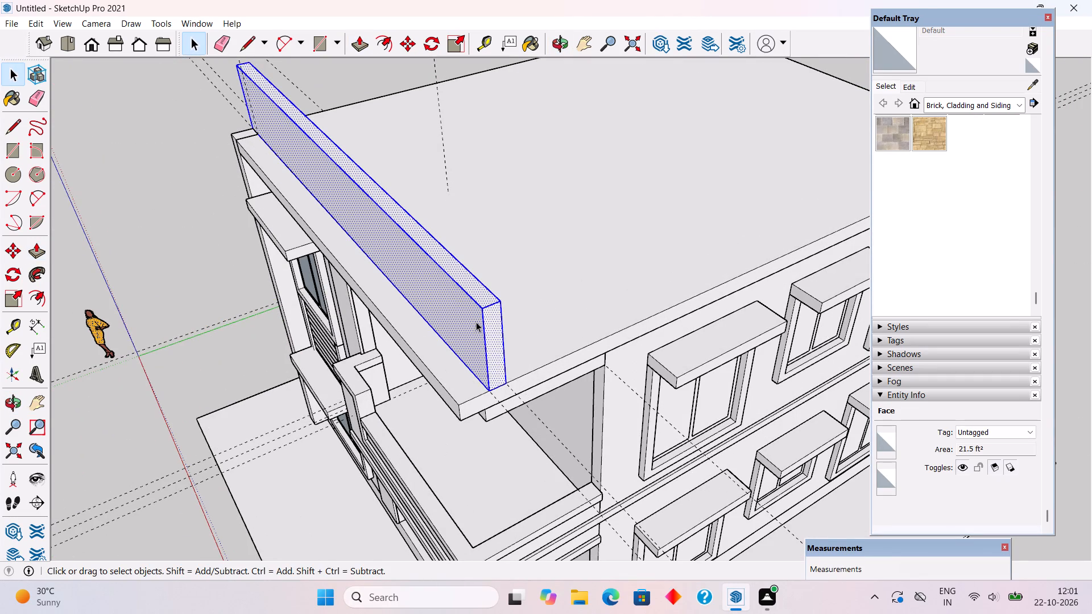
click(476, 322)
right_click(477, 322)
click(514, 439)
scroll(514, 528, down, 5)
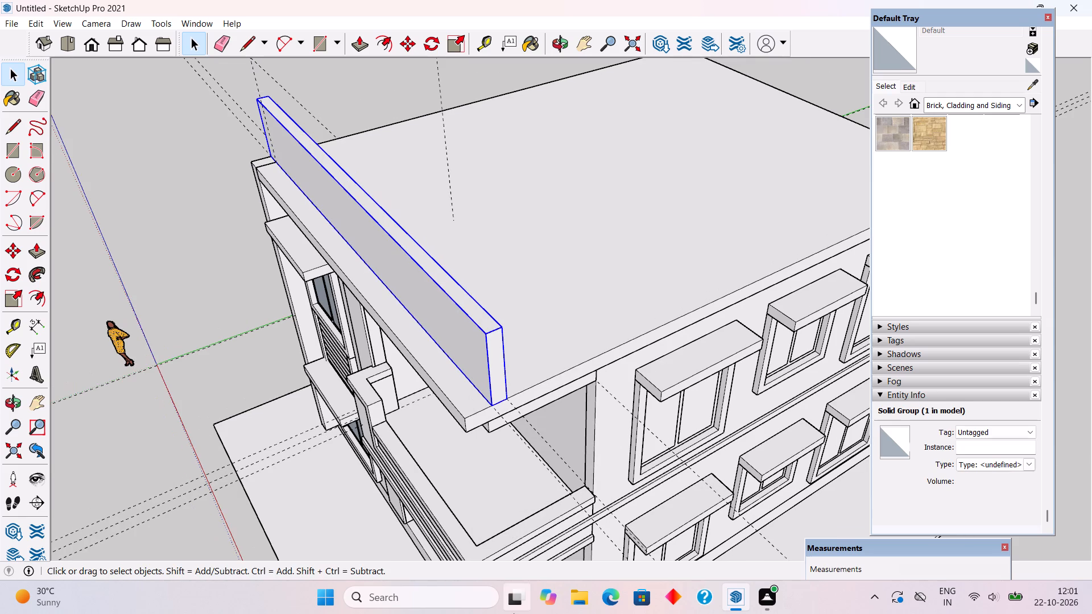
click(235, 365)
Review the front parapet in proportion to the whole house from above, front and corner views.
middle_drag(348, 352, 538, 272)
scroll(538, 272, down, 1)
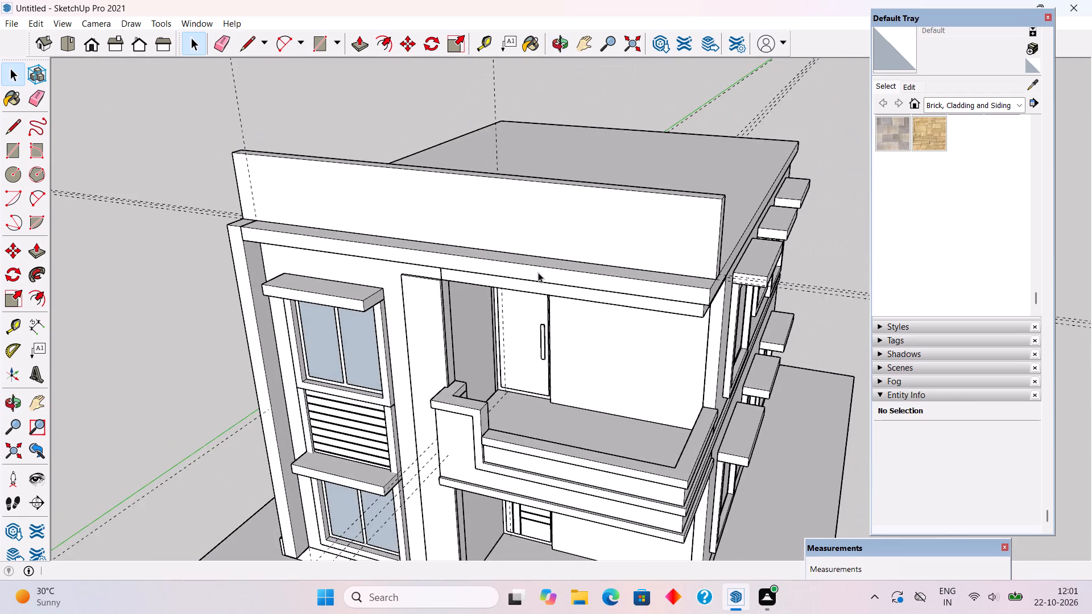
scroll(538, 272, down, 8)
middle_drag(592, 428, 579, 295)
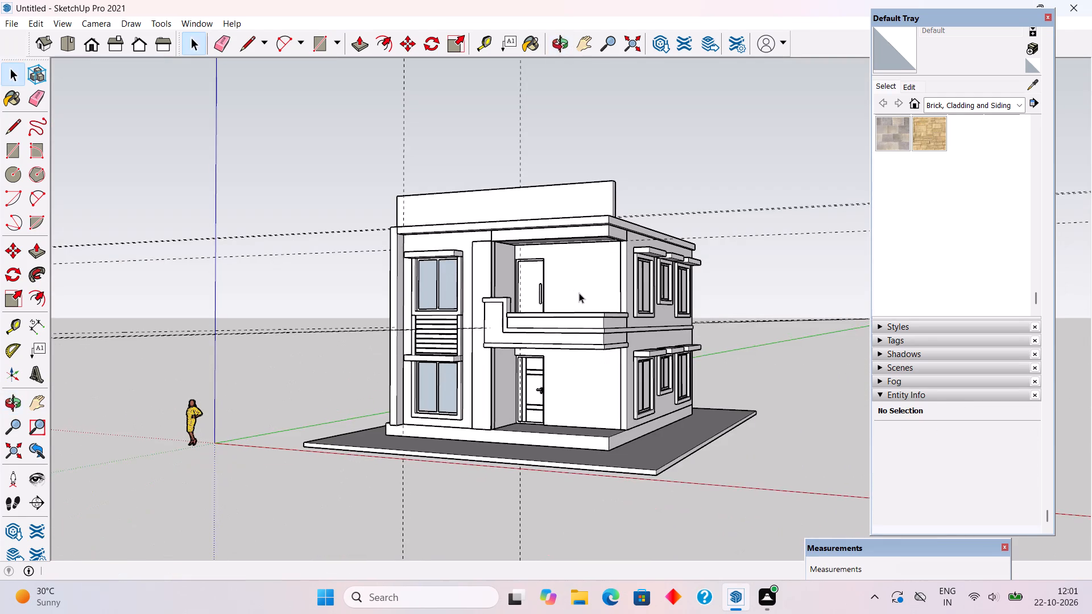
middle_drag(579, 293, 484, 303)
scroll(635, 211, up, 4)
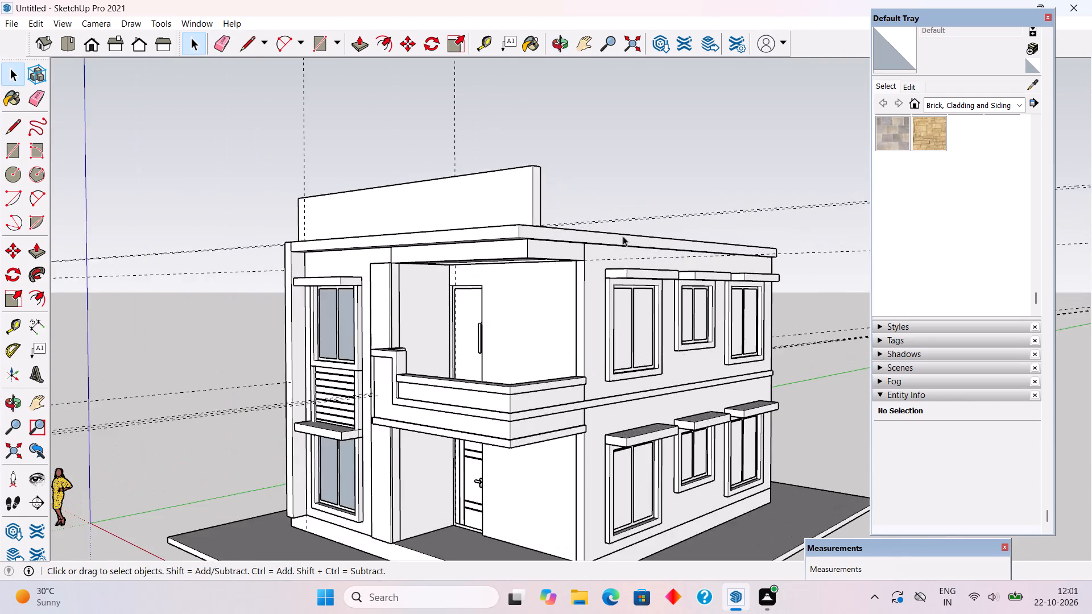
Place a guide along the vertical corner edge of the upper-storey window wall beside the balcony.
middle_drag(612, 247, 210, 534)
middle_drag(760, 368, 730, 408)
scroll(686, 487, up, 2)
middle_drag(666, 438, 584, 222)
scroll(245, 160, up, 4)
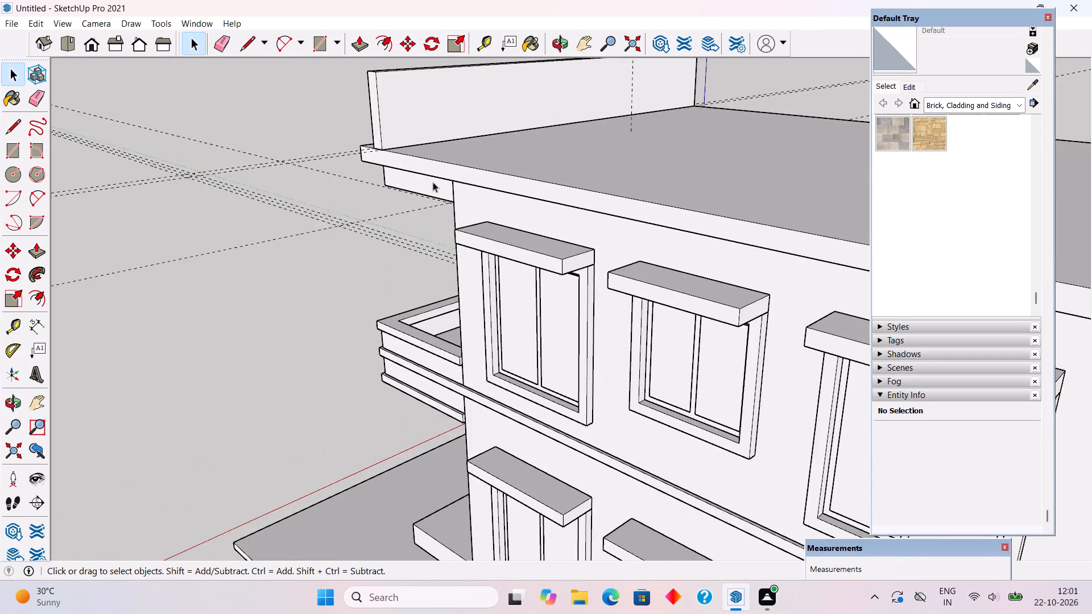
scroll(434, 182, up, 3)
click(464, 203)
key(t)
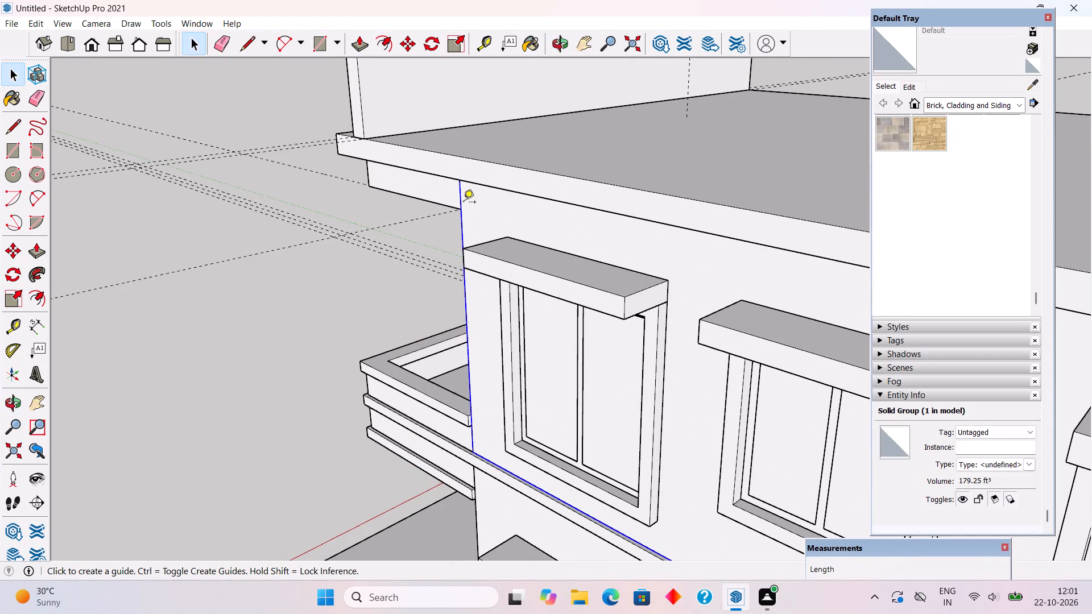
double_click(460, 217)
middle_drag(500, 197, 495, 318)
key(space)
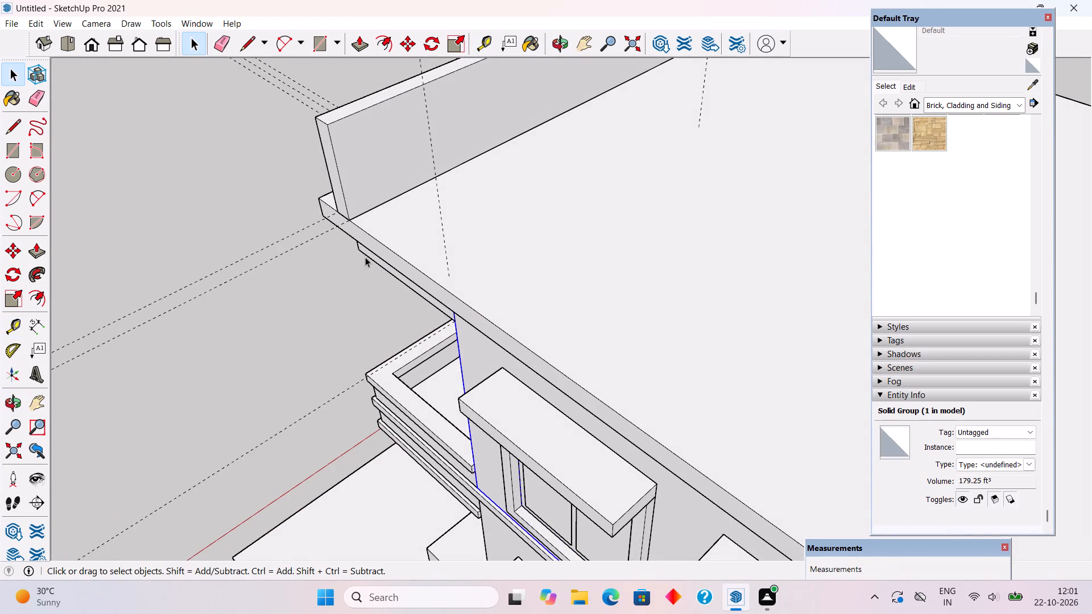
Inside the front parapet group, push its balcony-side end face inward 6" to the wall corner guide, and leave the group.
triple_click(362, 163)
key(p)
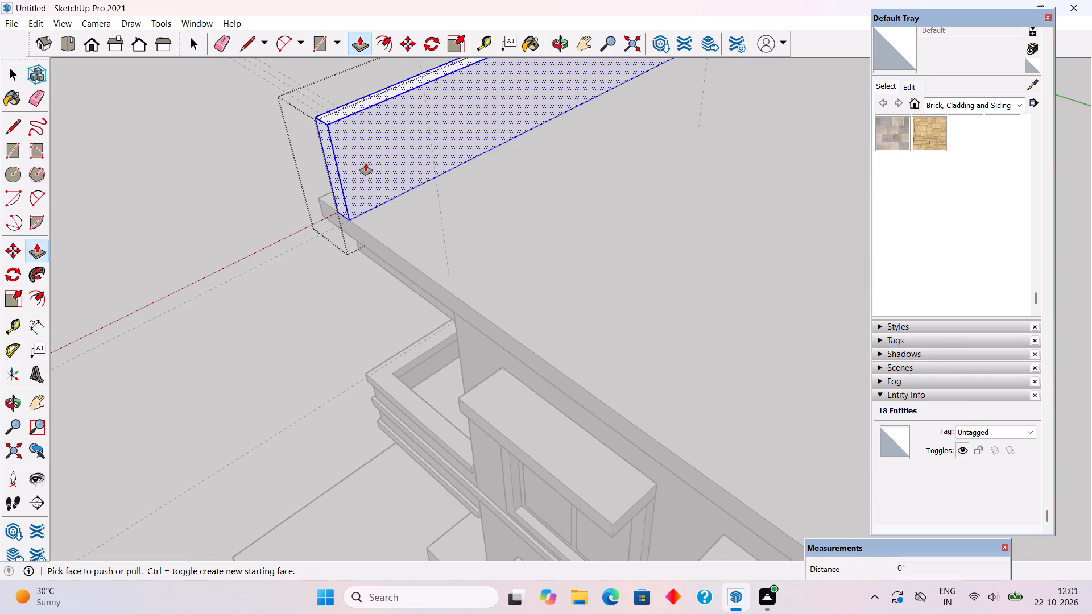
click(333, 167)
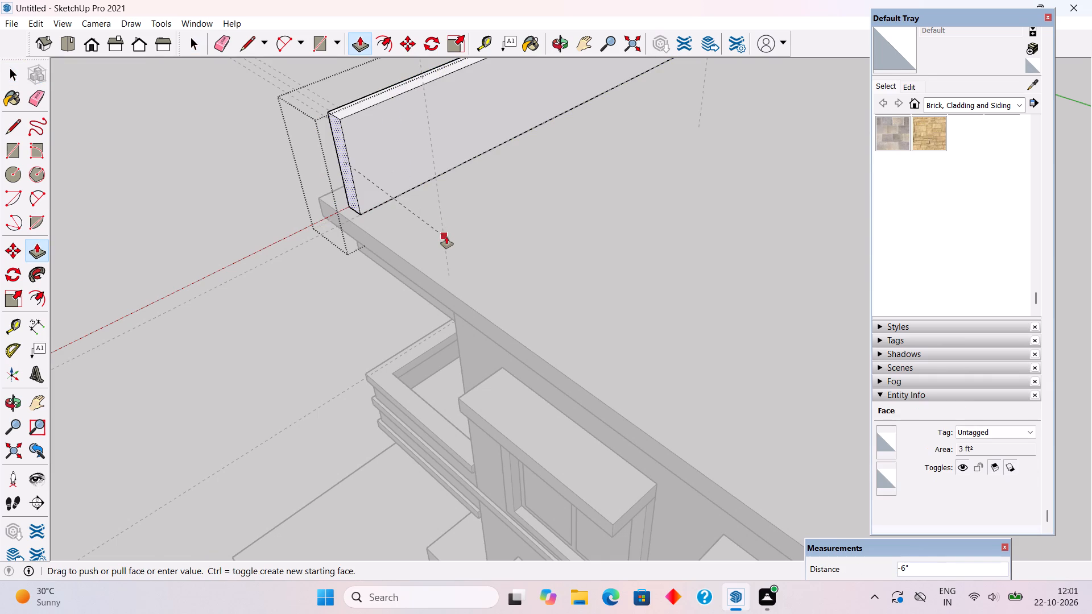
click(446, 237)
key(space)
click(345, 283)
middle_drag(396, 228, 390, 248)
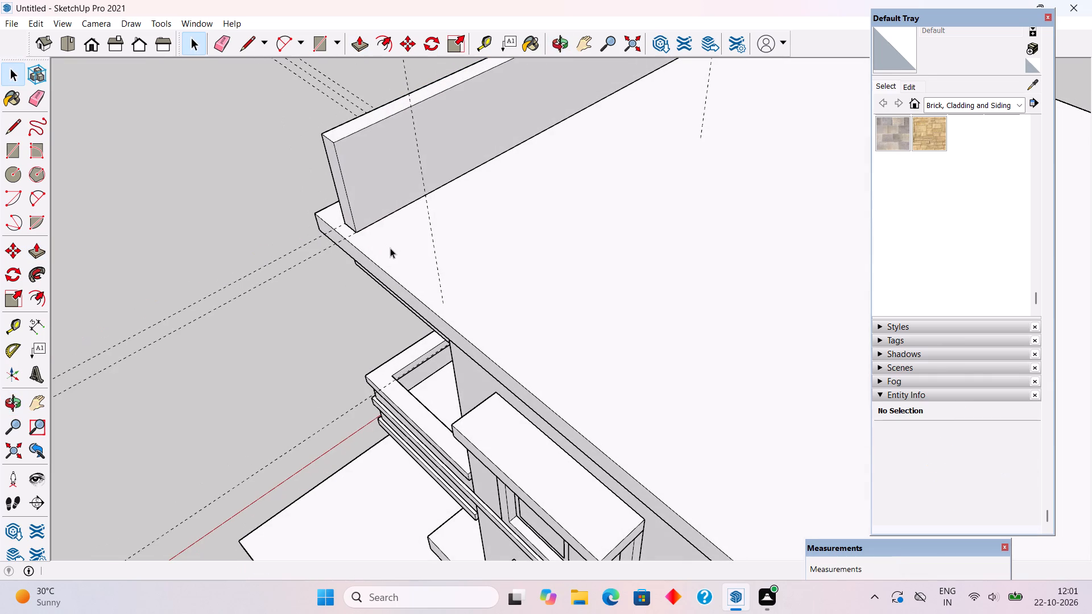
Place a guide along the bottom edge of the parapet's shortened end and a parallel one 9" inward on the roof.
key(r)
scroll(358, 229, up, 2)
key(t)
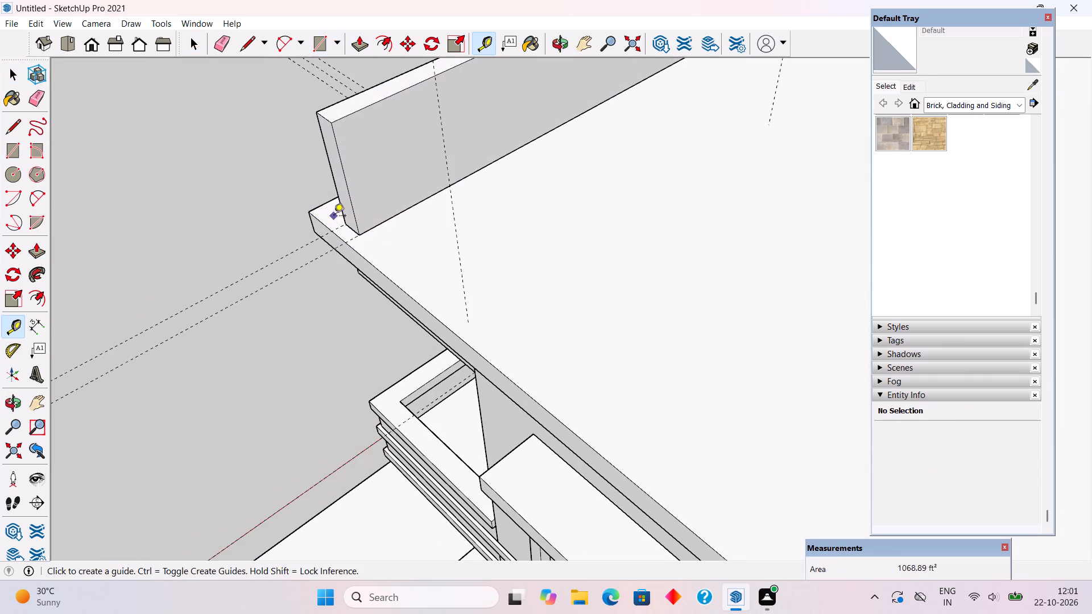
scroll(337, 218, up, 3)
double_click(355, 235)
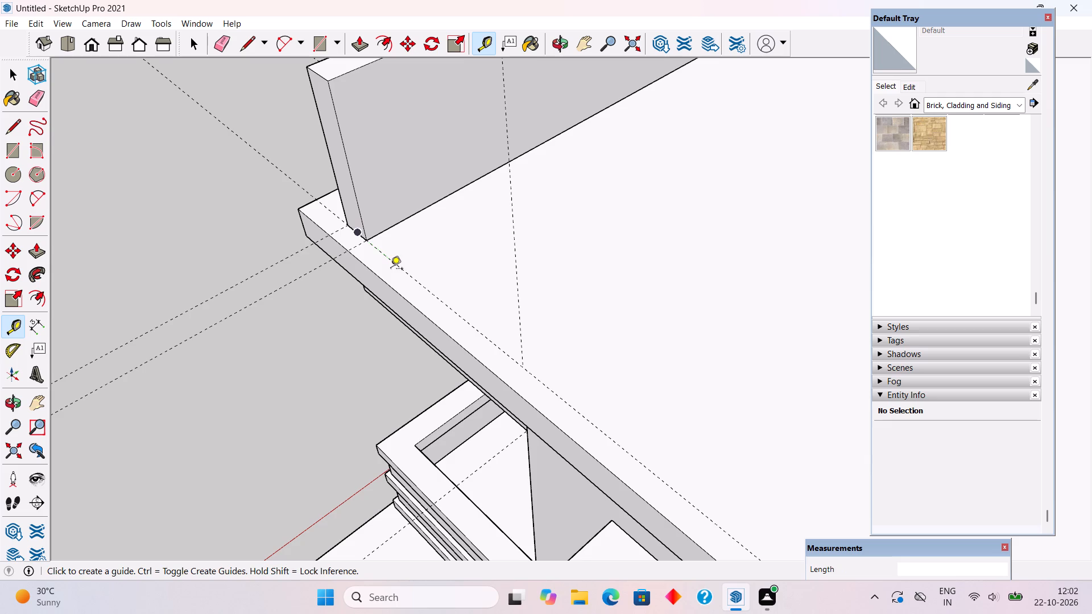
click(399, 272)
text(9")
key(Return)
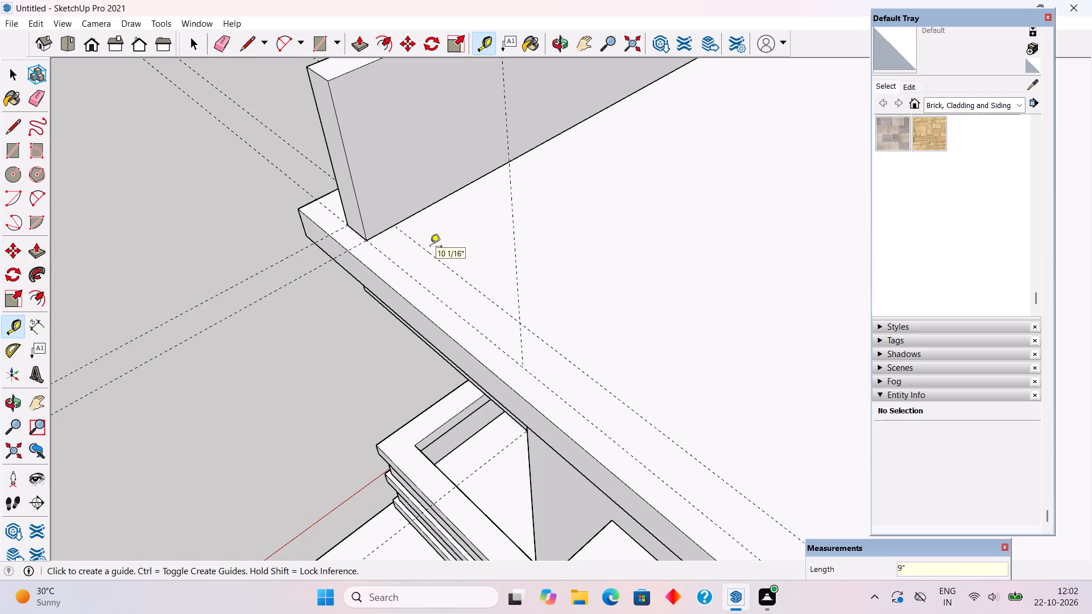
Draw a 9" by 35'3" rectangle between the guides along the roof's window-side edge, from the front parapet to the rear edge.
key(r)
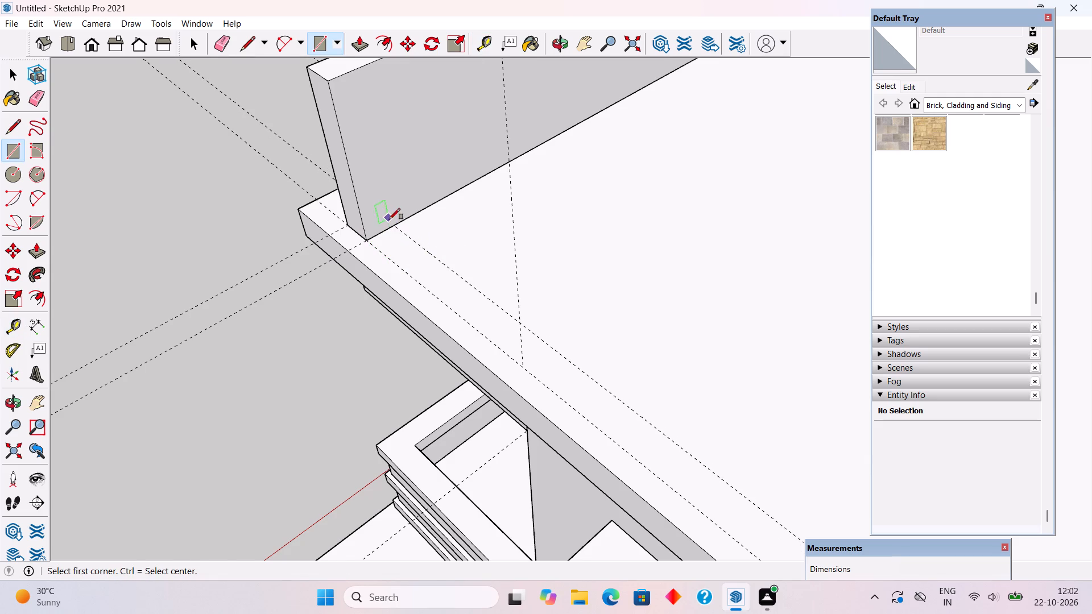
click(394, 228)
scroll(394, 225, down, 12)
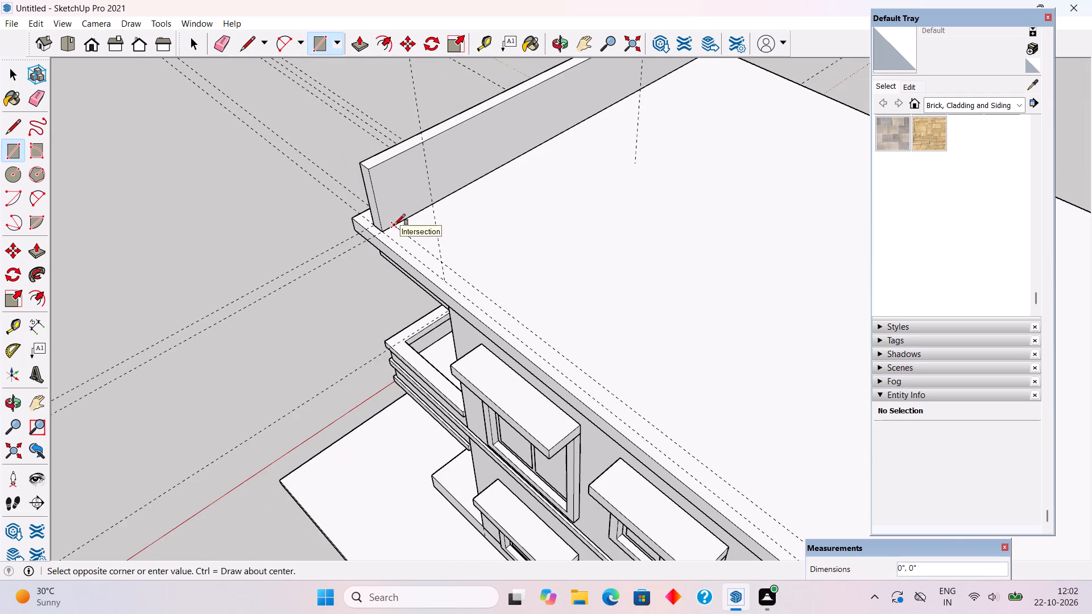
scroll(394, 225, down, 6)
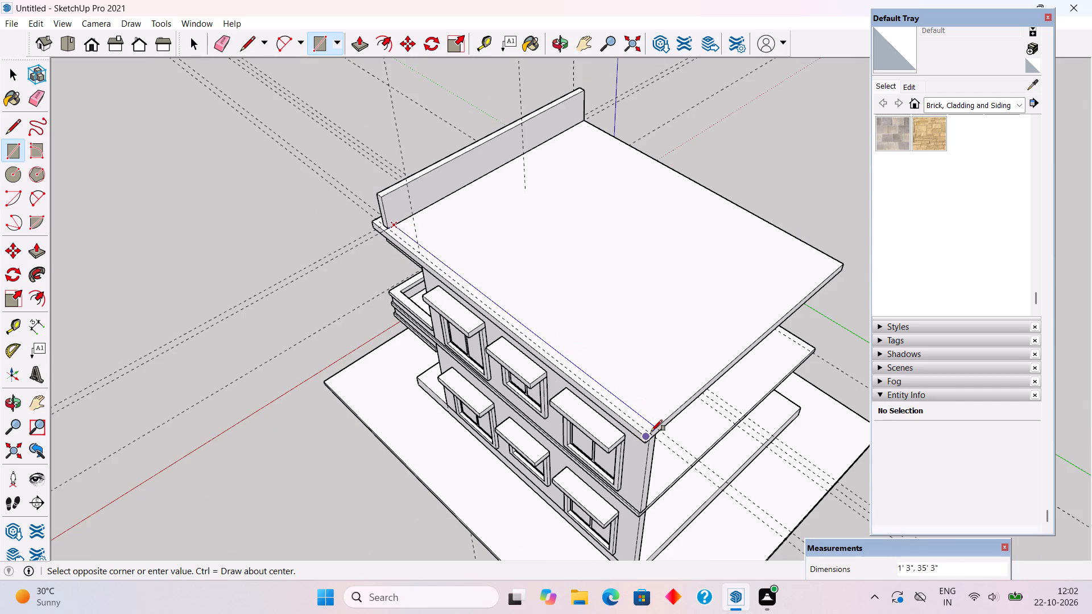
scroll(651, 431, up, 6)
click(650, 433)
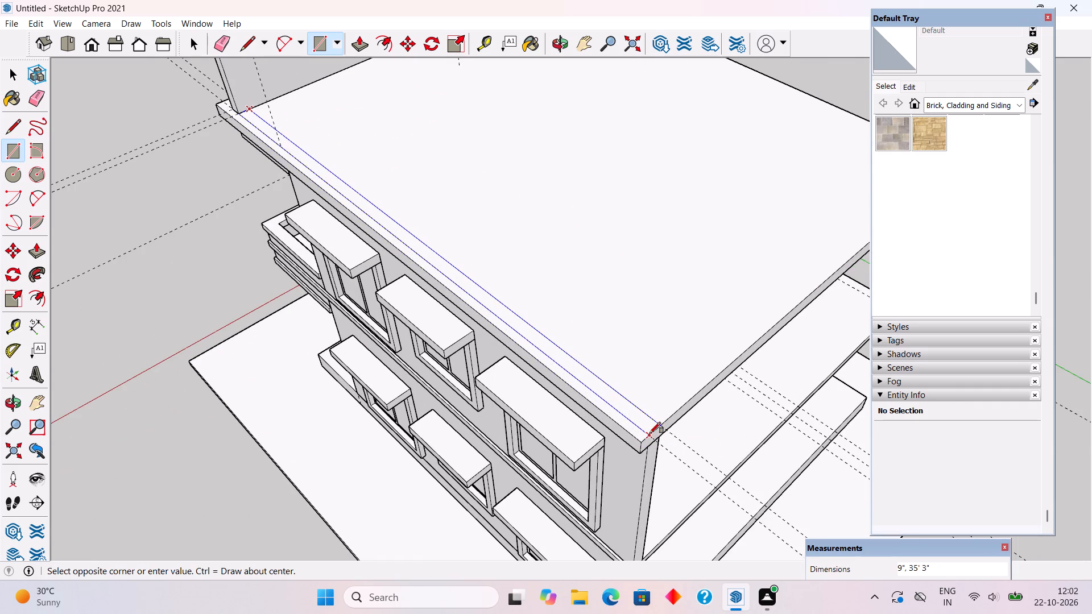
Push/Pull the 9" strip along the roof's window-side edge up to the front parapet's top, and group the new parapet.
key(p)
scroll(208, 252, down, 5)
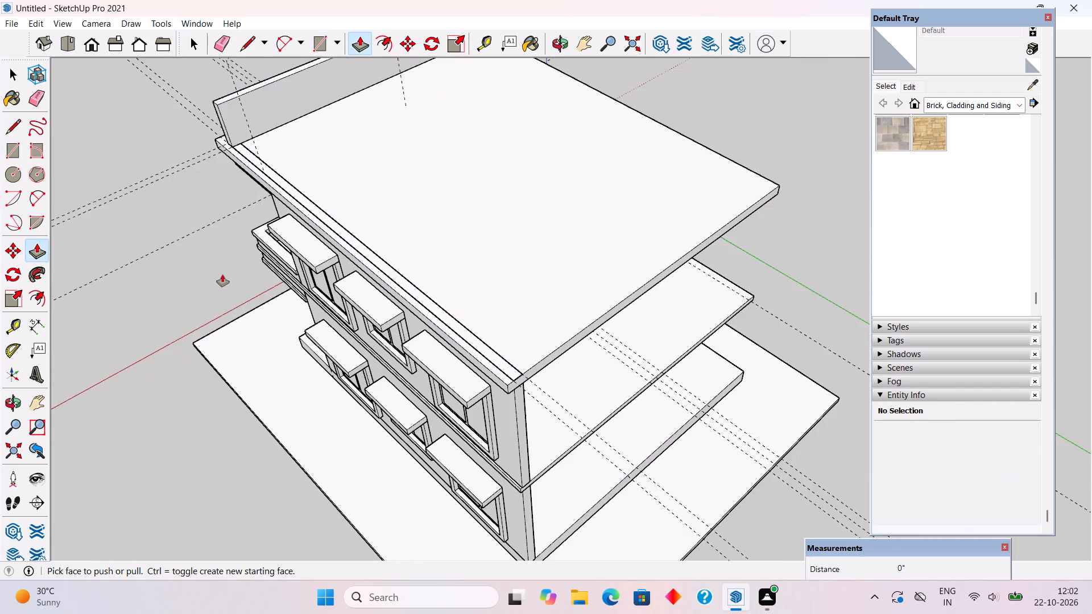
middle_drag(222, 286, 400, 308)
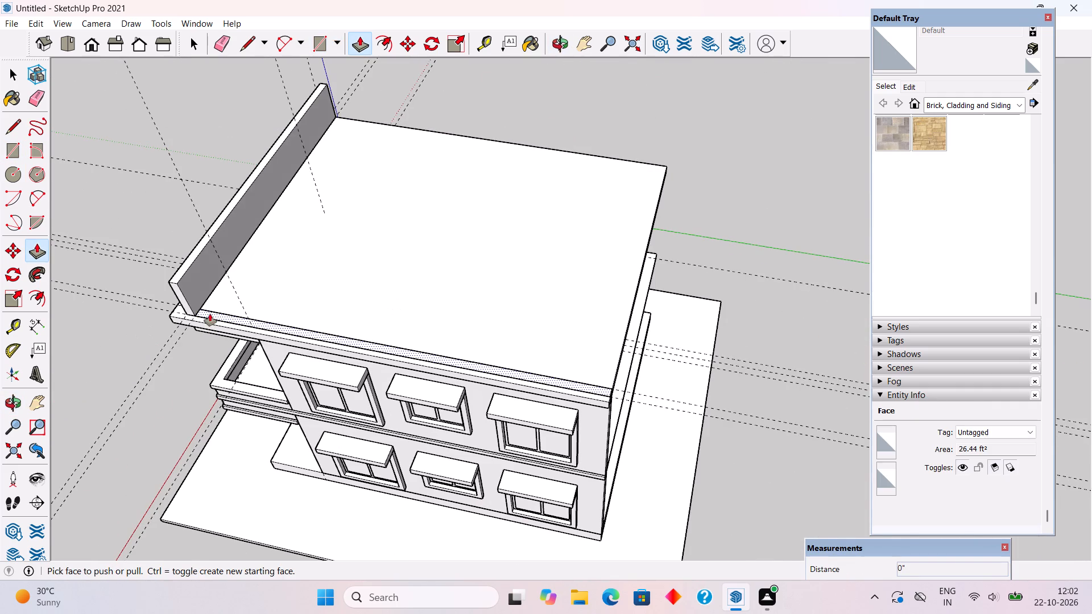
click(210, 314)
click(179, 279)
key(space)
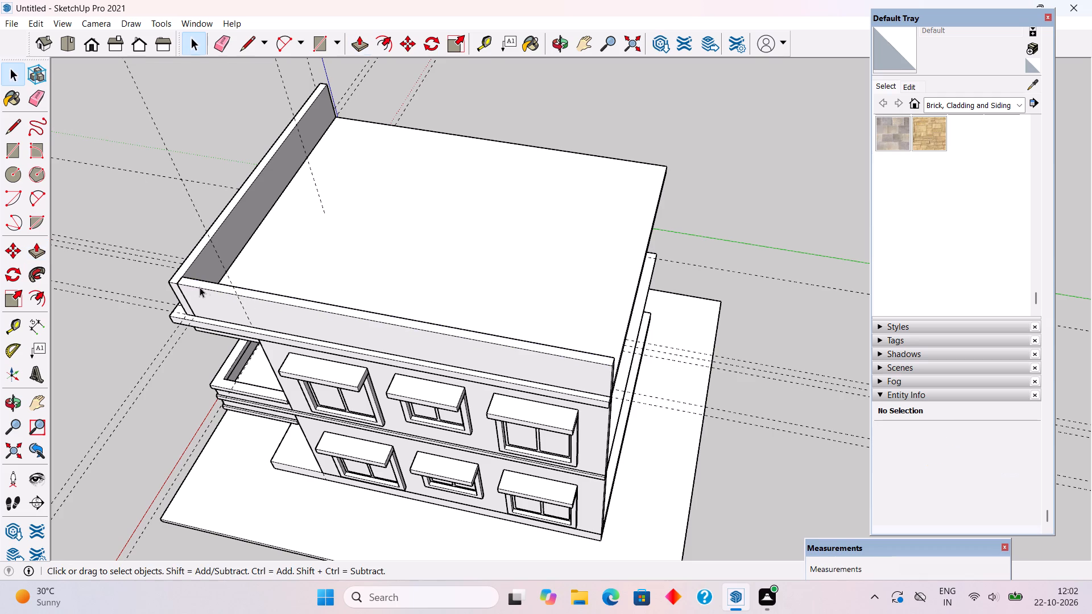
triple_click(206, 289)
right_click(206, 289)
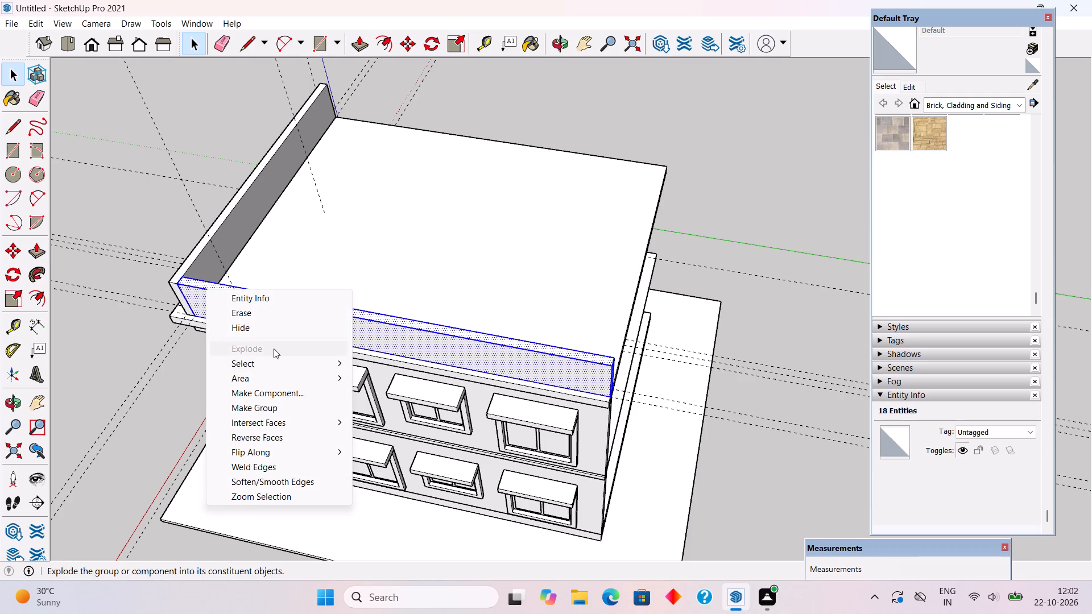
click(286, 403)
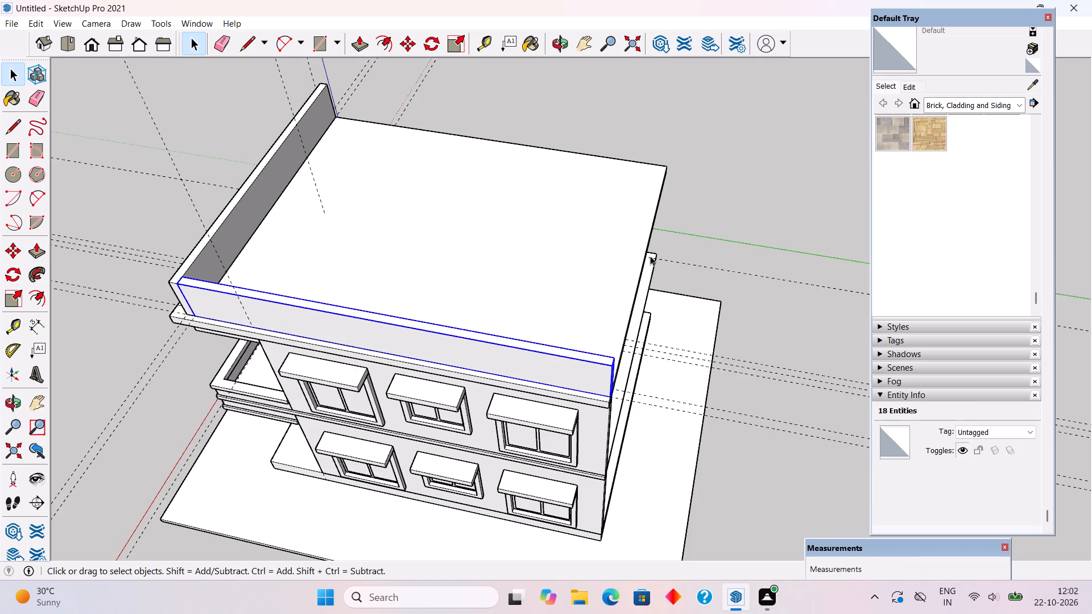
click(677, 242)
Place a guide 9" inward from the roof's rear edge and draw a 9" wide rectangle along that edge, starting at the window-side parapet.
middle_drag(662, 251, 168, 143)
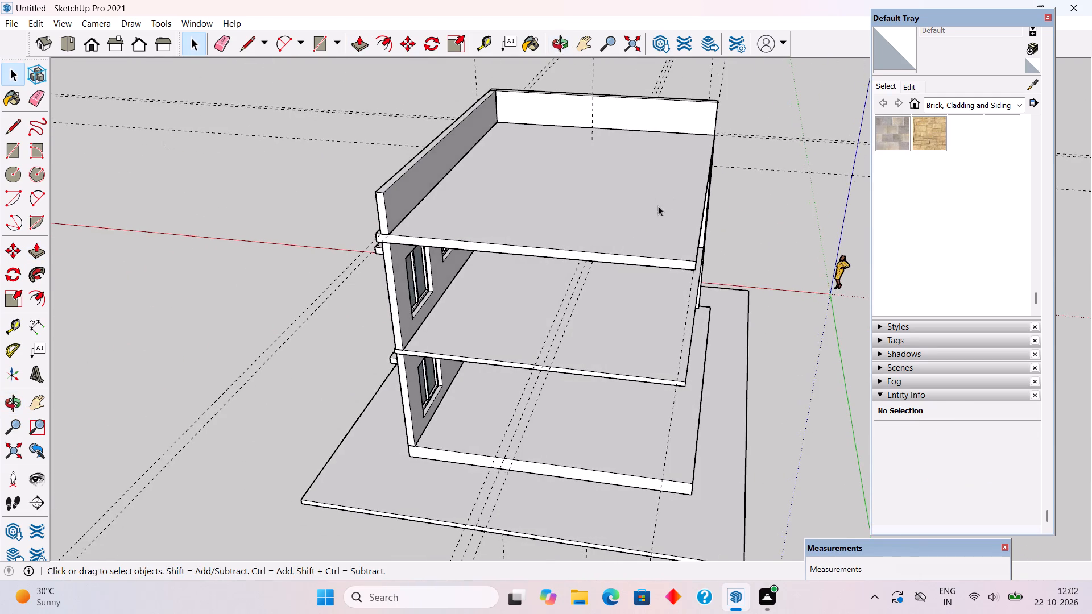
middle_drag(651, 214, 562, 404)
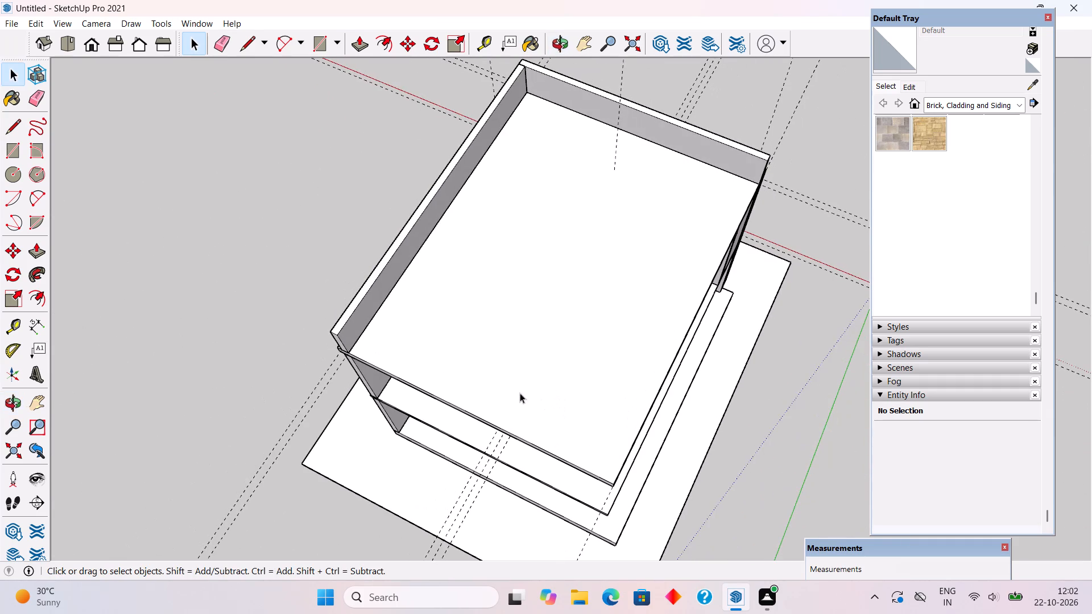
key(t)
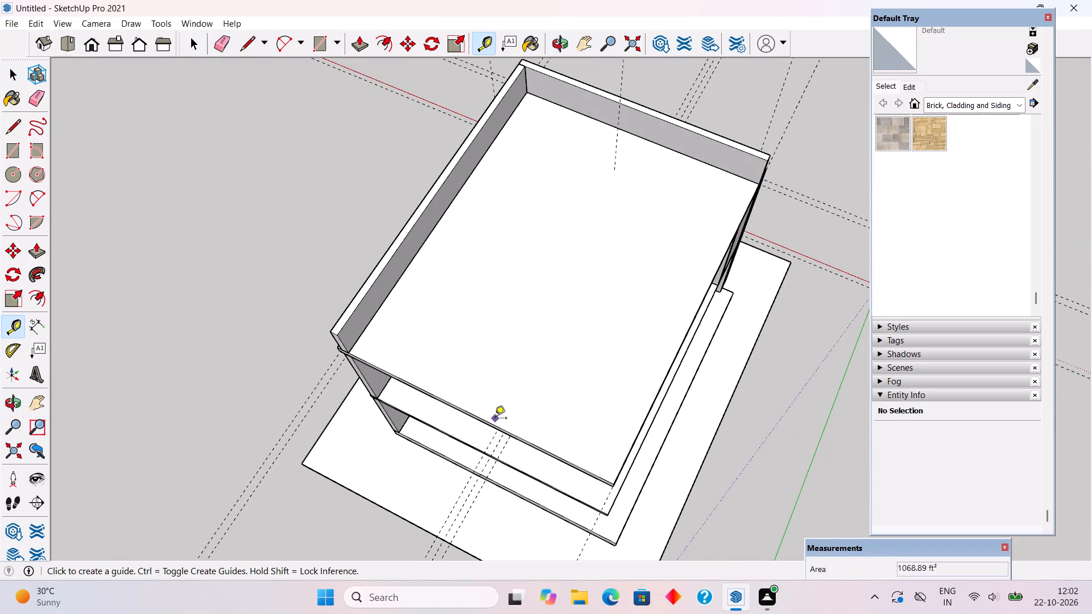
click(497, 423)
text(9")
key(Return)
key(r)
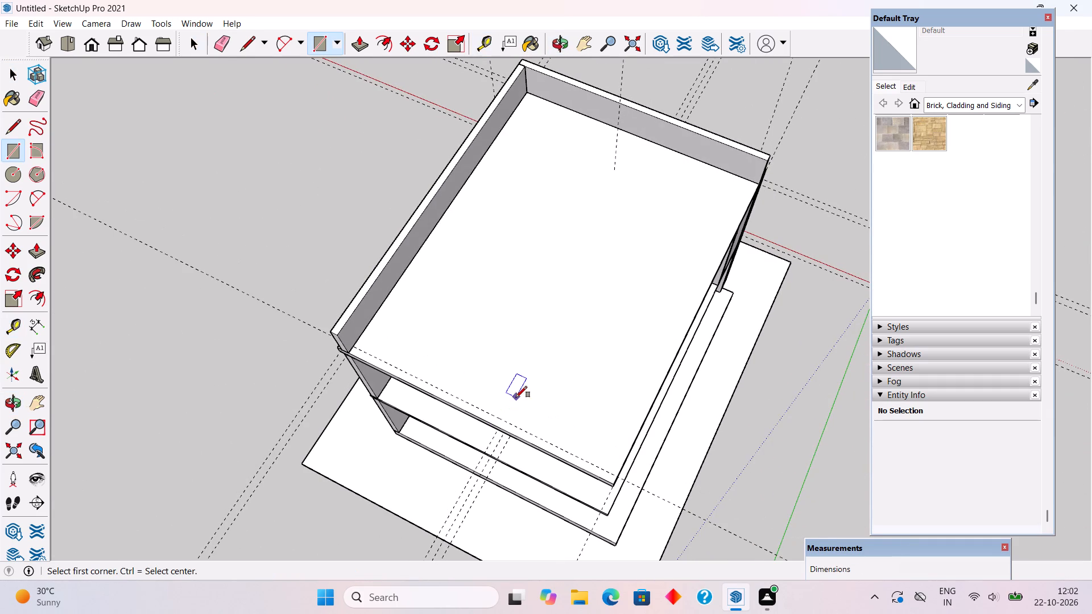
scroll(512, 397, up, 3)
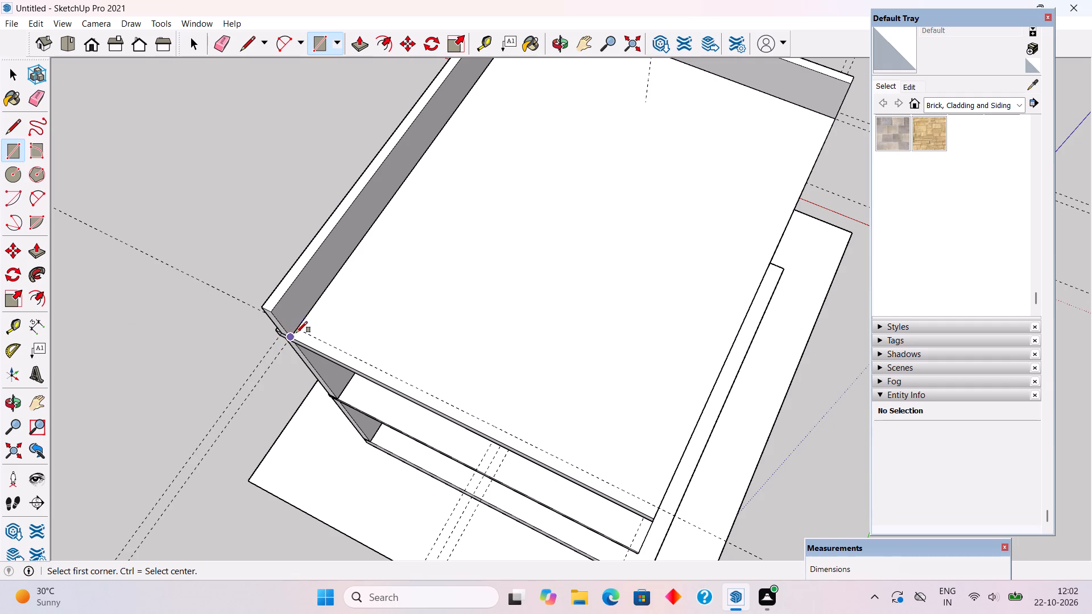
click(296, 329)
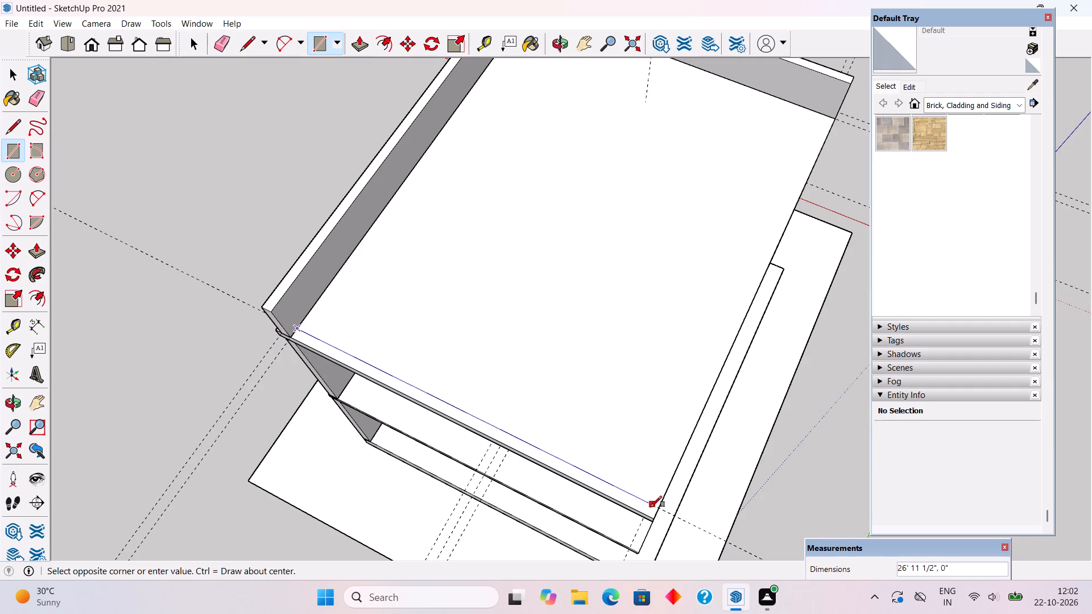
click(655, 518)
Push/Pull the rear strip up to the top of the window-side parapet, group the new rear parapet, and deselect it.
key(p)
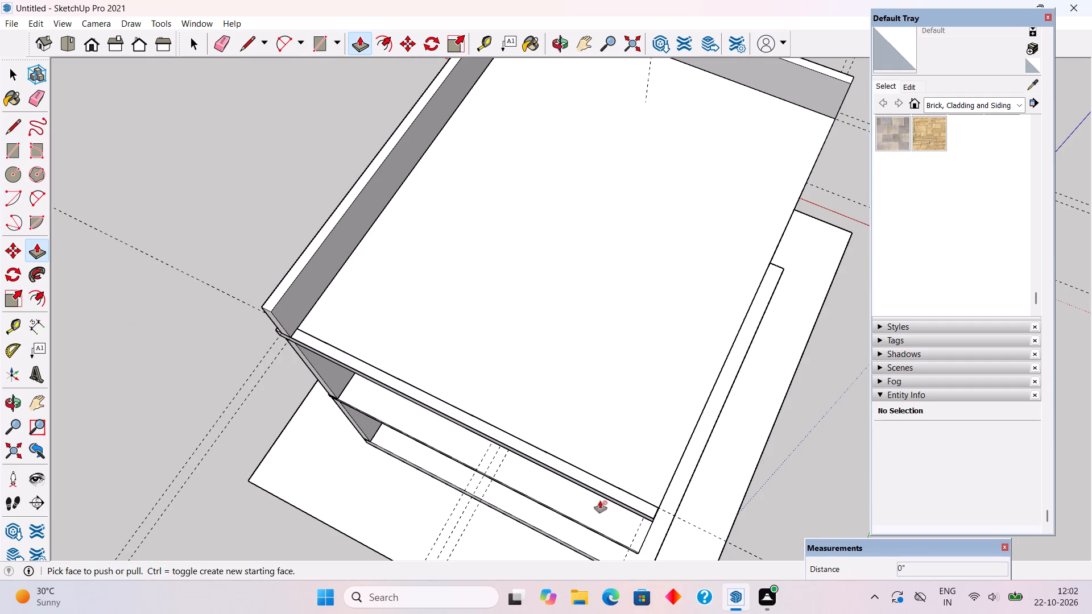
click(296, 336)
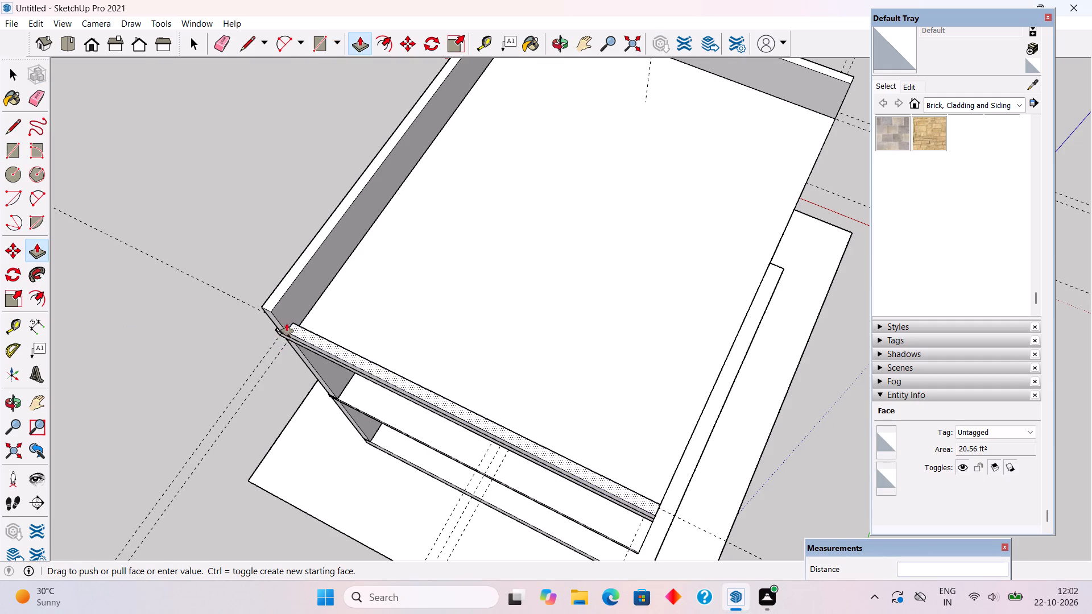
click(259, 312)
key(space)
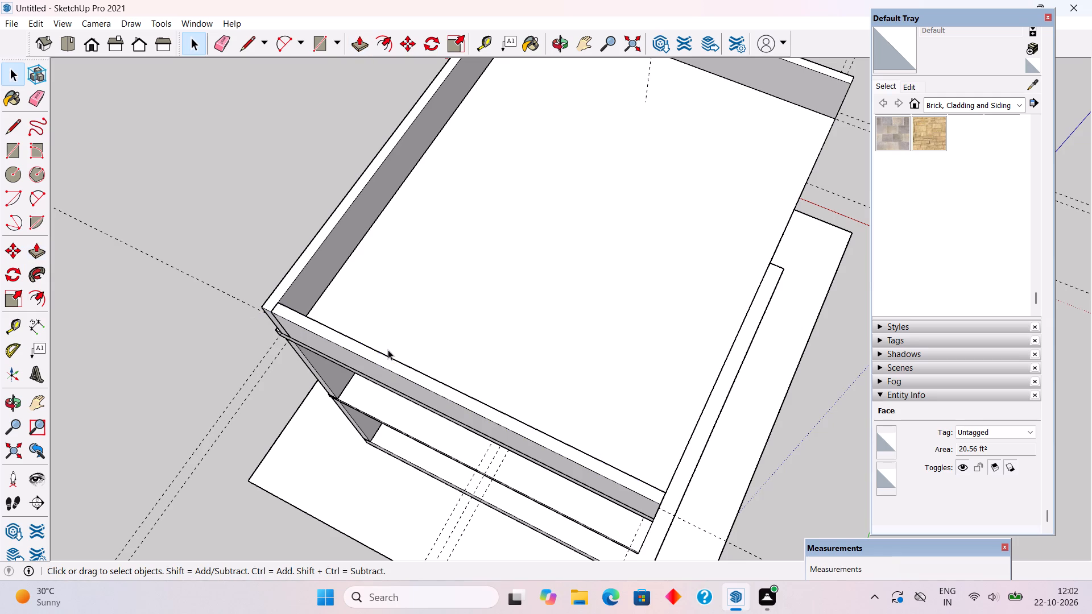
triple_click(383, 364)
right_click(383, 364)
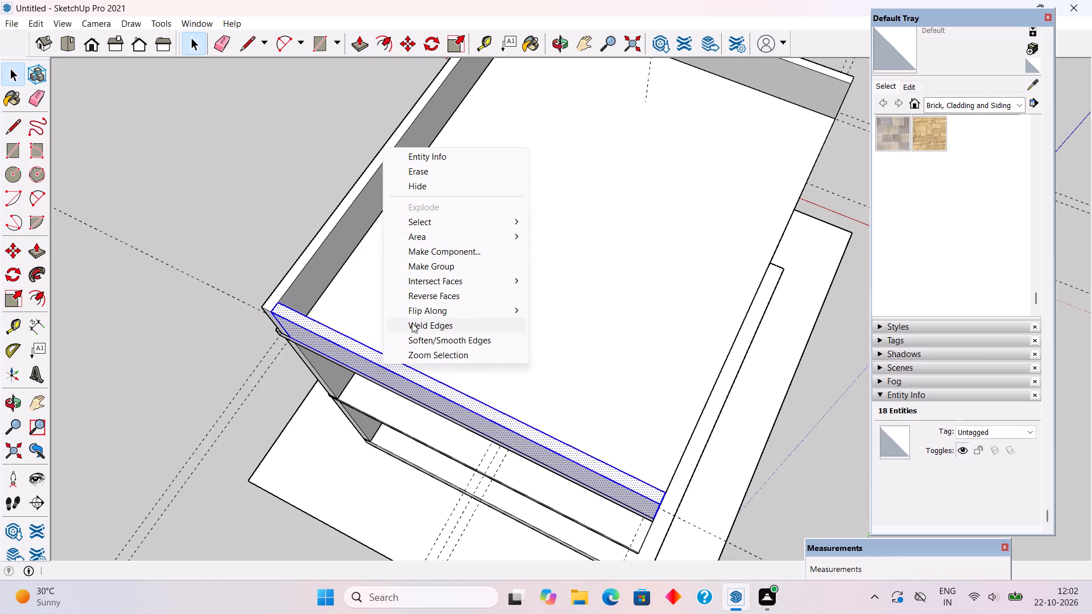
click(438, 268)
scroll(439, 271, down, 3)
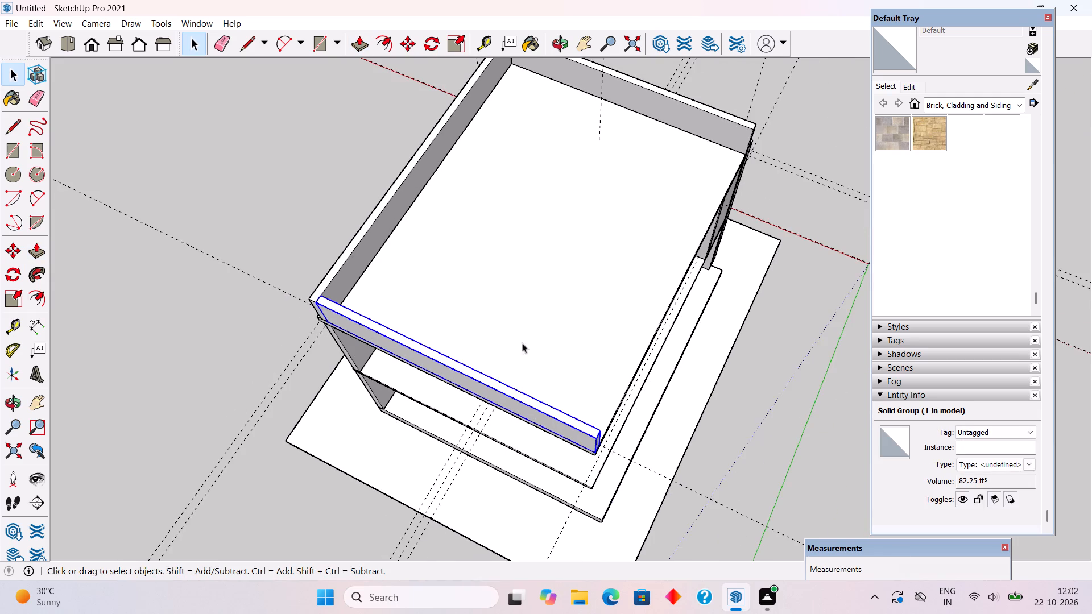
middle_drag(621, 359, 213, 273)
click(200, 279)
Place a guide 9" inward from the roof's remaining open side edge and draw a 9" by 34'6" rectangle between the rear and front parapets.
middle_drag(465, 294, 447, 454)
scroll(470, 321, down, 1)
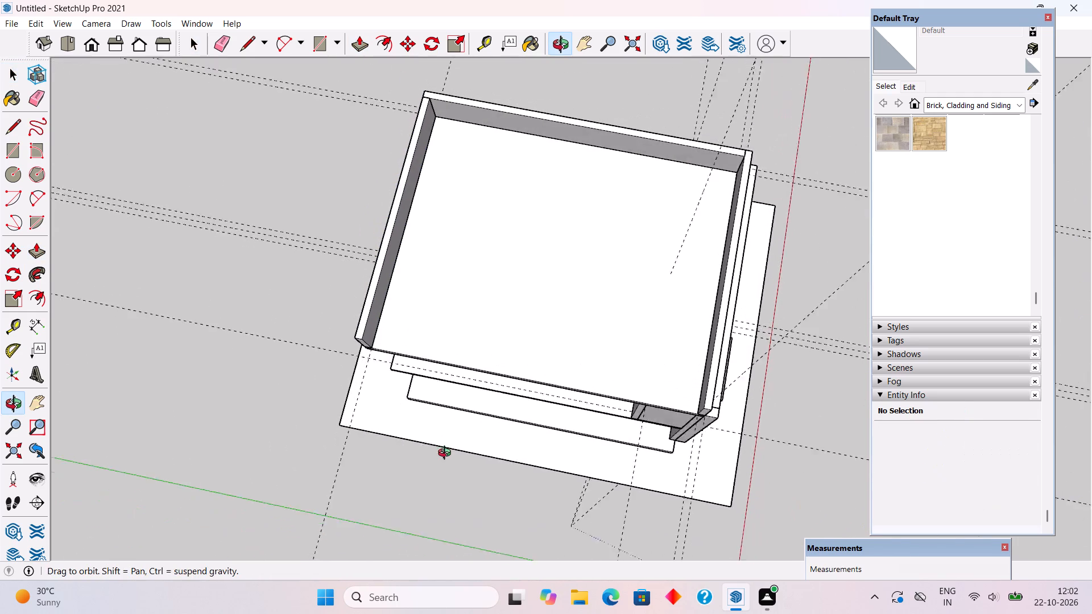
middle_drag(447, 454, 436, 475)
scroll(557, 456, up, 4)
scroll(642, 439, down, 2)
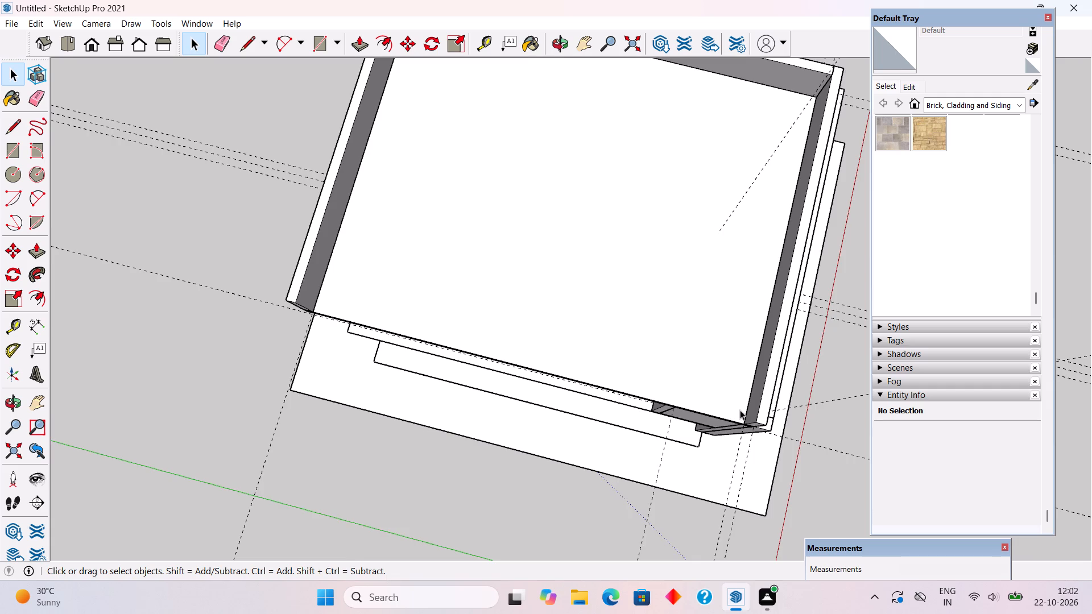
scroll(744, 407, up, 2)
key(t)
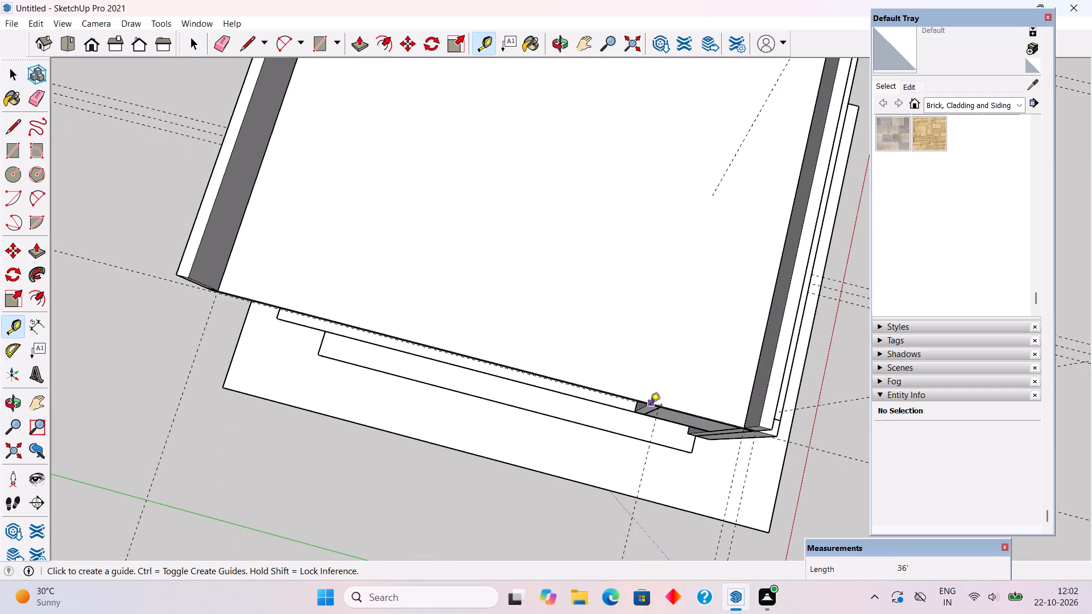
click(629, 400)
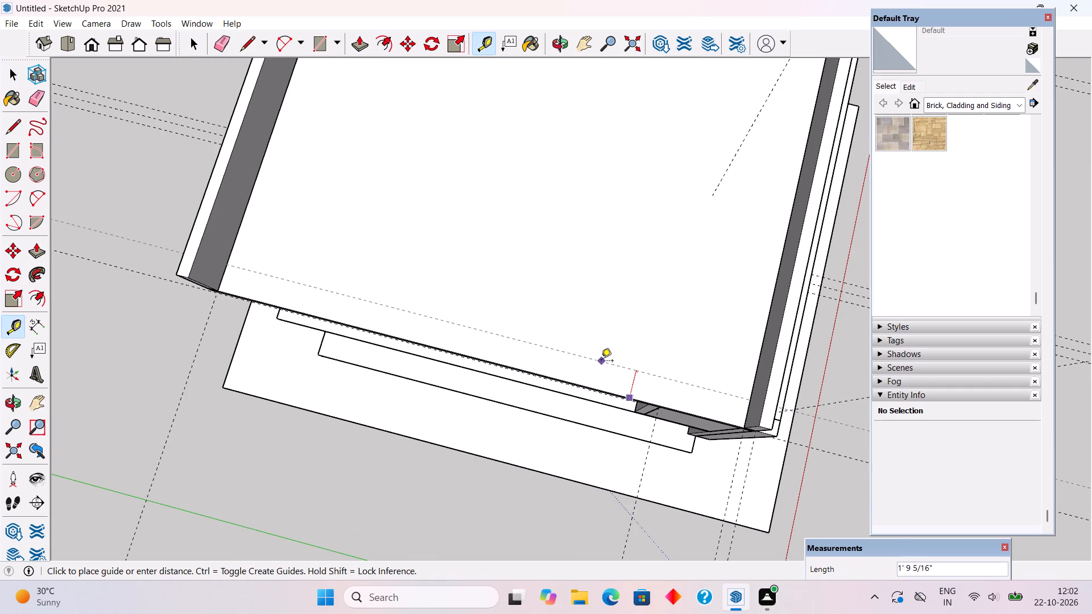
text(9")
key(Return)
key(r)
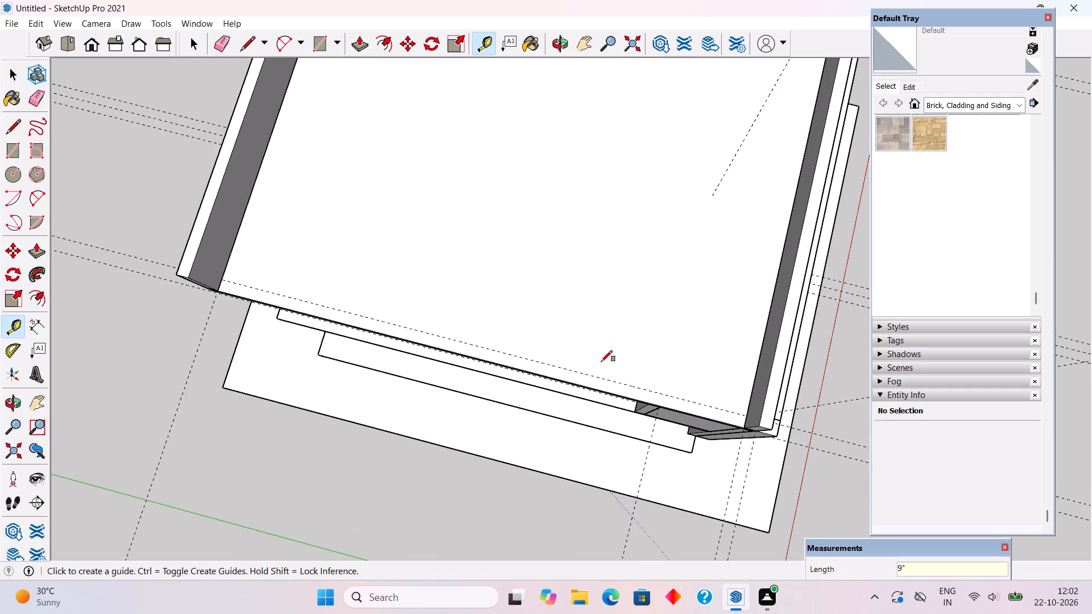
click(225, 280)
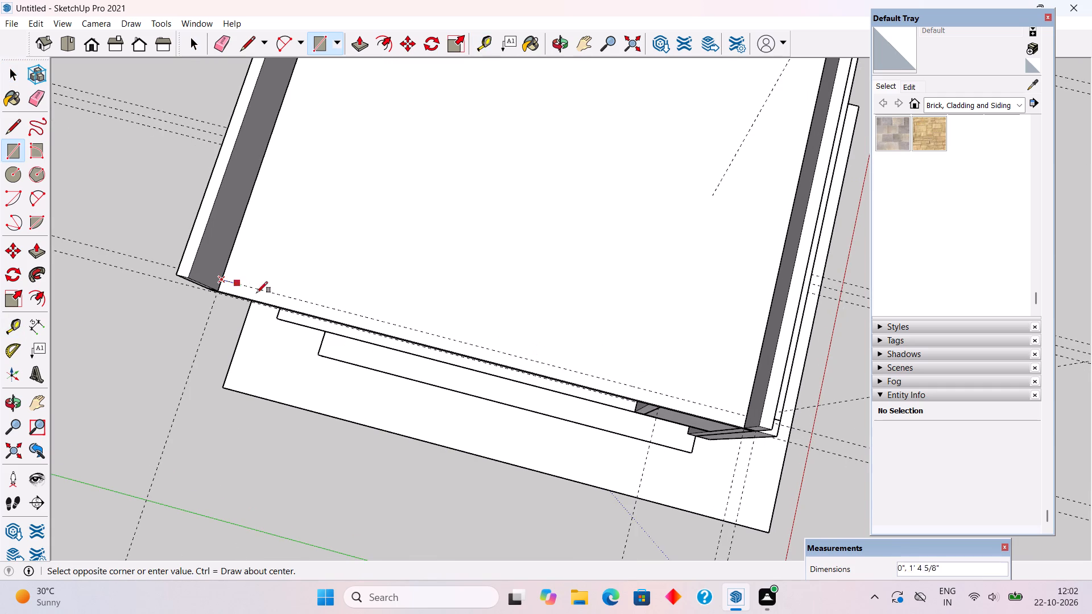
click(743, 430)
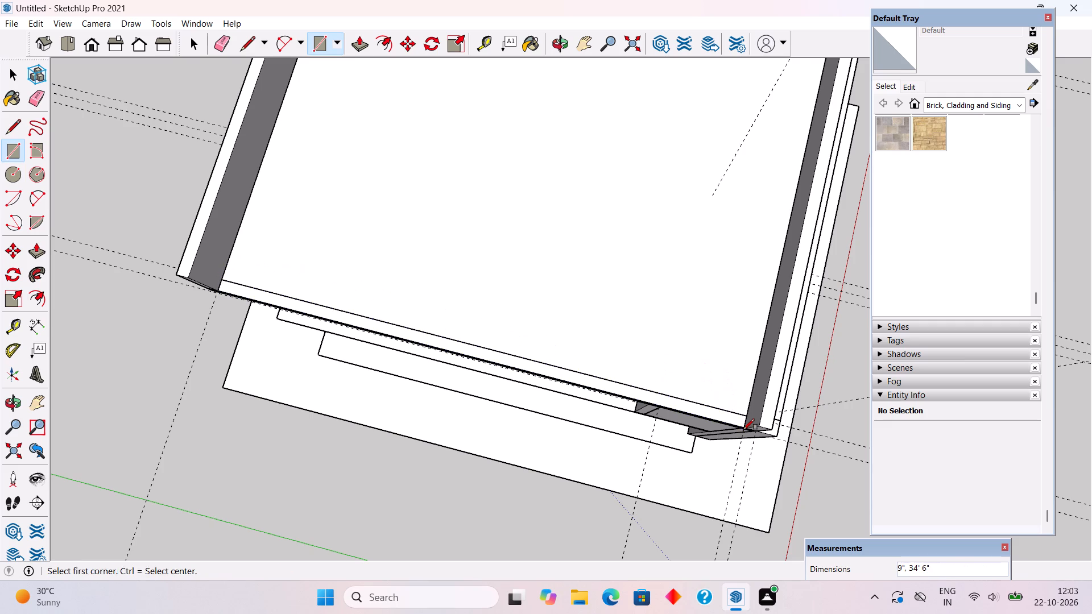
Push/Pull the last side strip up 4' to the front parapet's top, group the new parapet, and deselect it.
key(p)
click(737, 419)
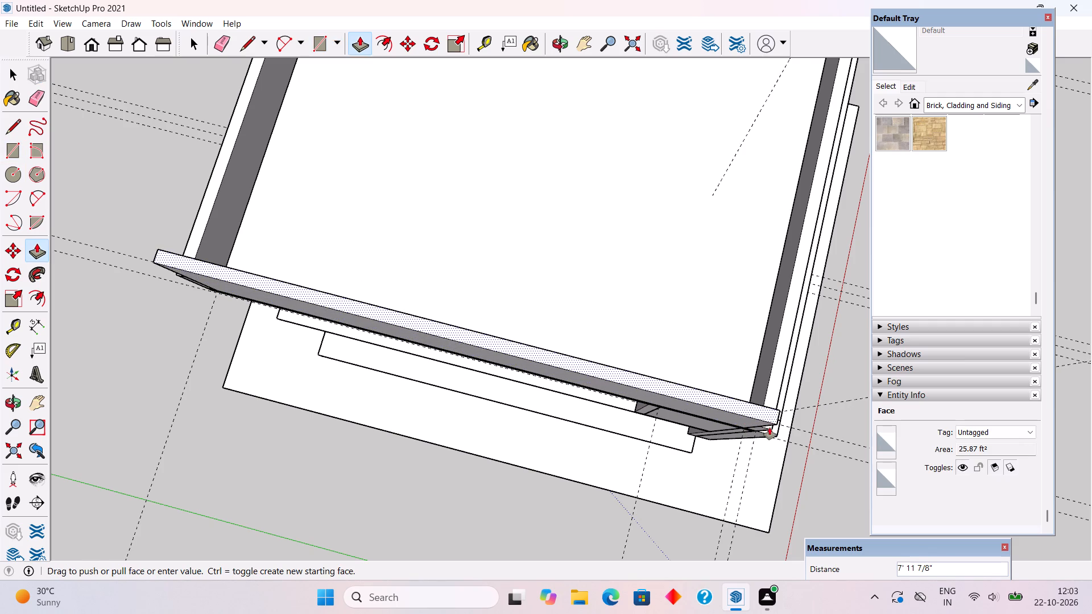
middle_drag(733, 408, 519, 295)
click(632, 387)
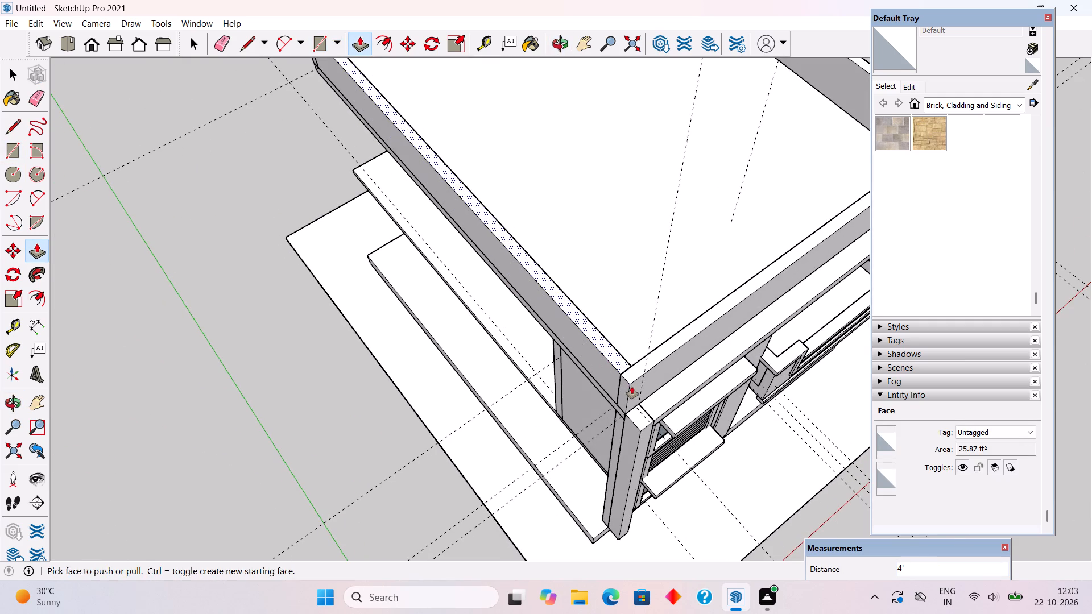
key(space)
triple_click(561, 337)
right_click(561, 336)
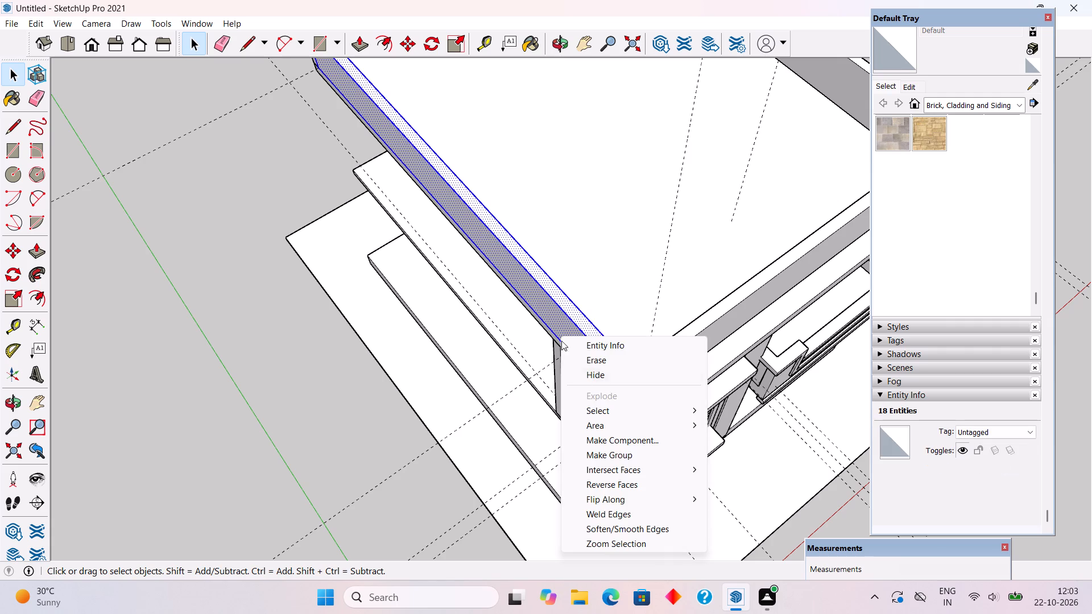
click(608, 450)
scroll(608, 450, down, 3)
click(323, 398)
Examine the house with its parapet from the front and from the window side.
middle_drag(563, 488, 398, 283)
scroll(397, 283, down, 1)
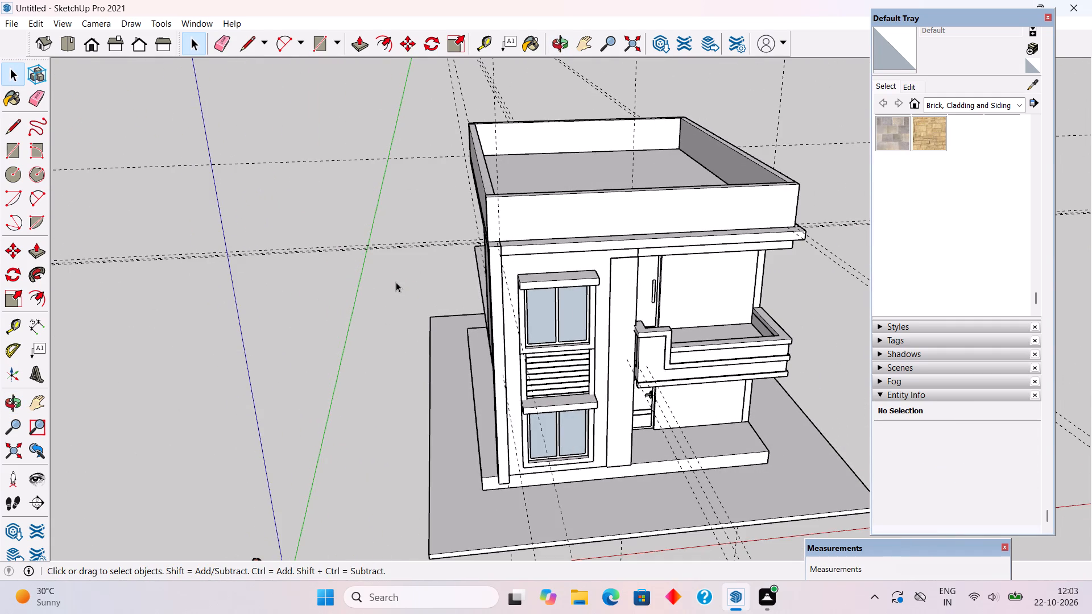
middle_drag(520, 416, 409, 308)
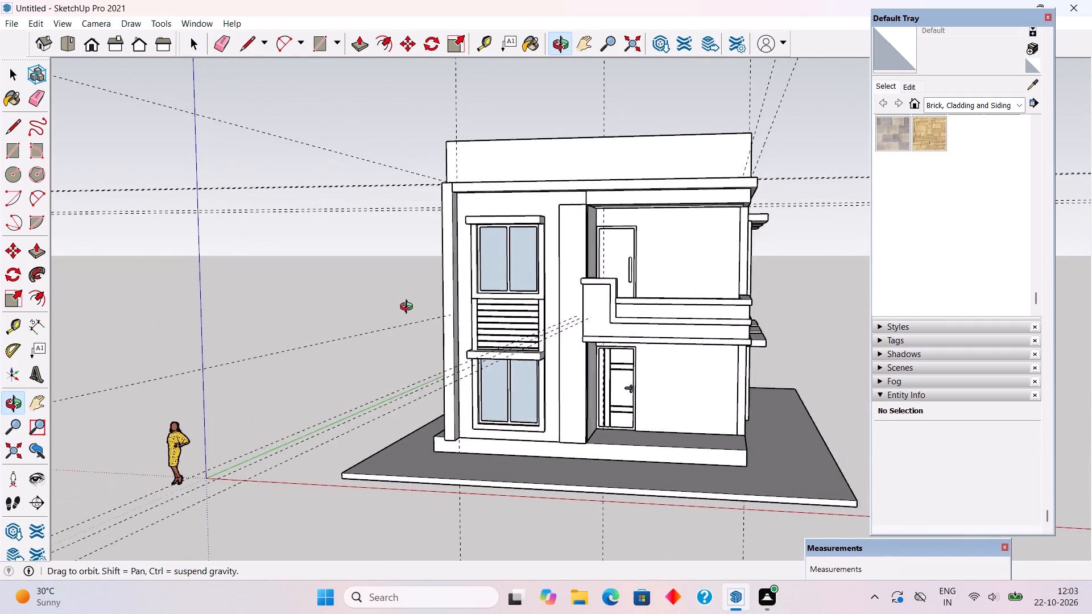
middle_drag(409, 308, 466, 304)
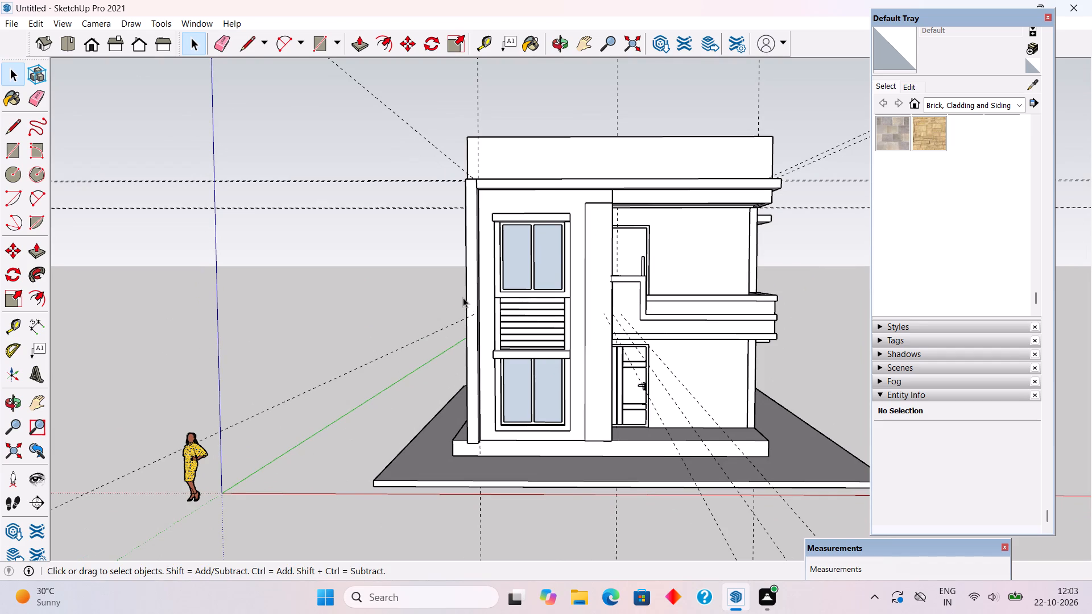
middle_drag(462, 297, 361, 271)
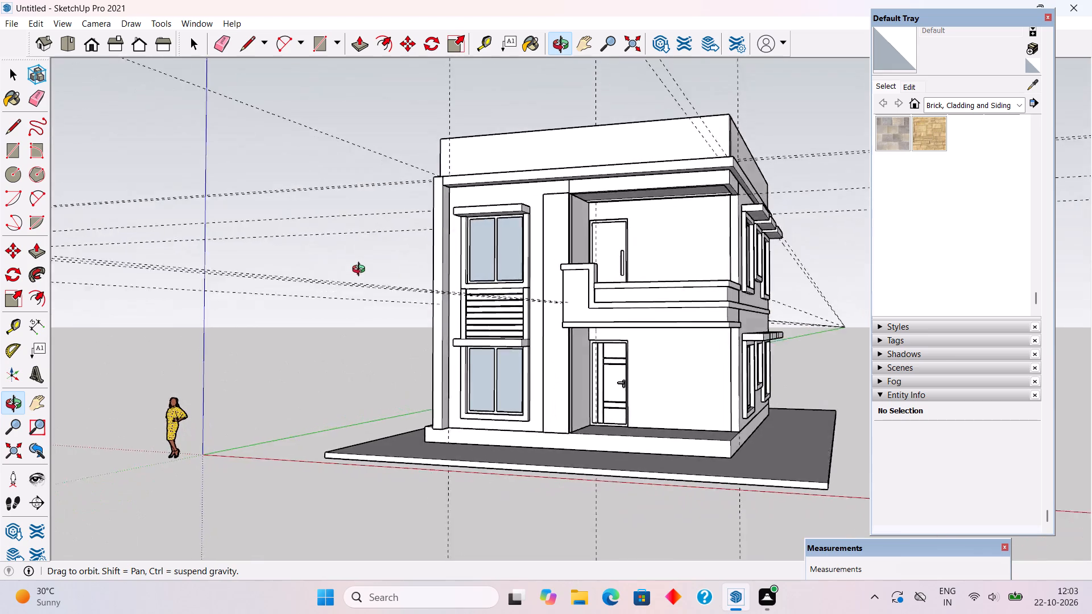
middle_drag(361, 271, 446, 247)
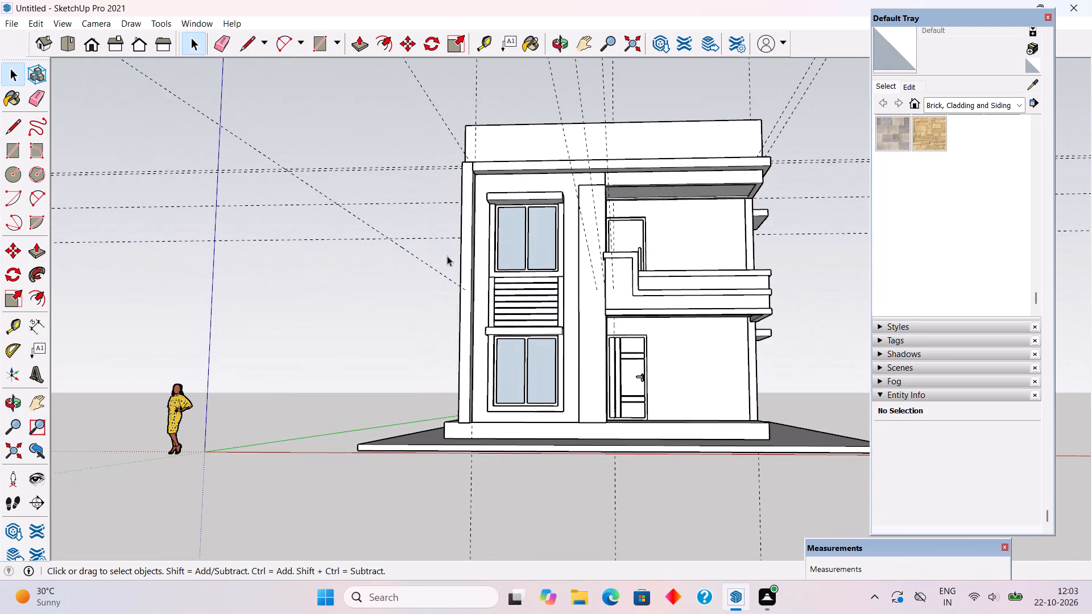
scroll(464, 283, down, 3)
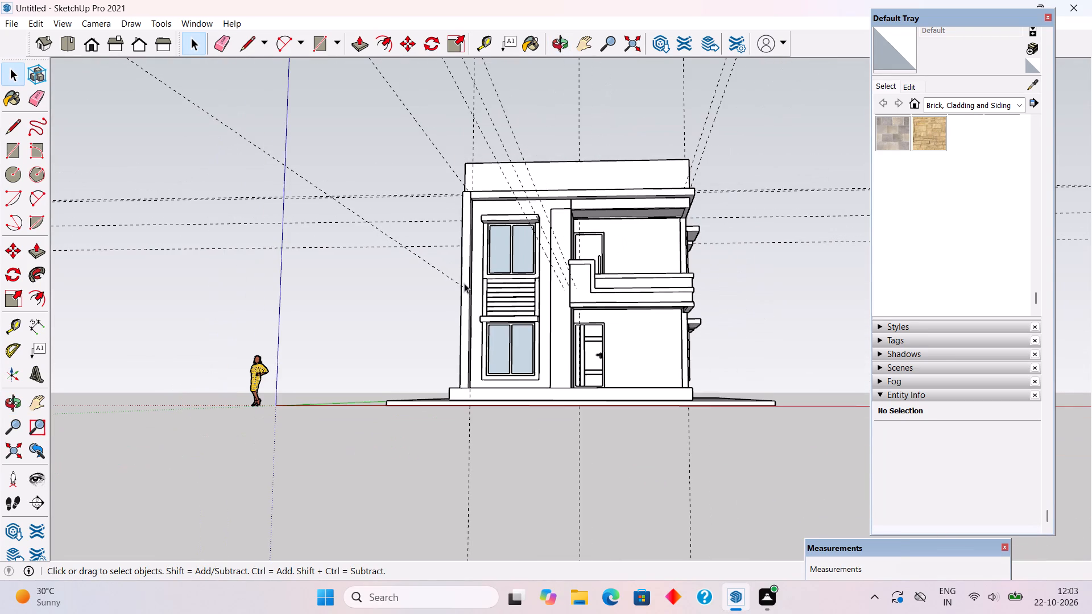
middle_drag(499, 326, 291, 372)
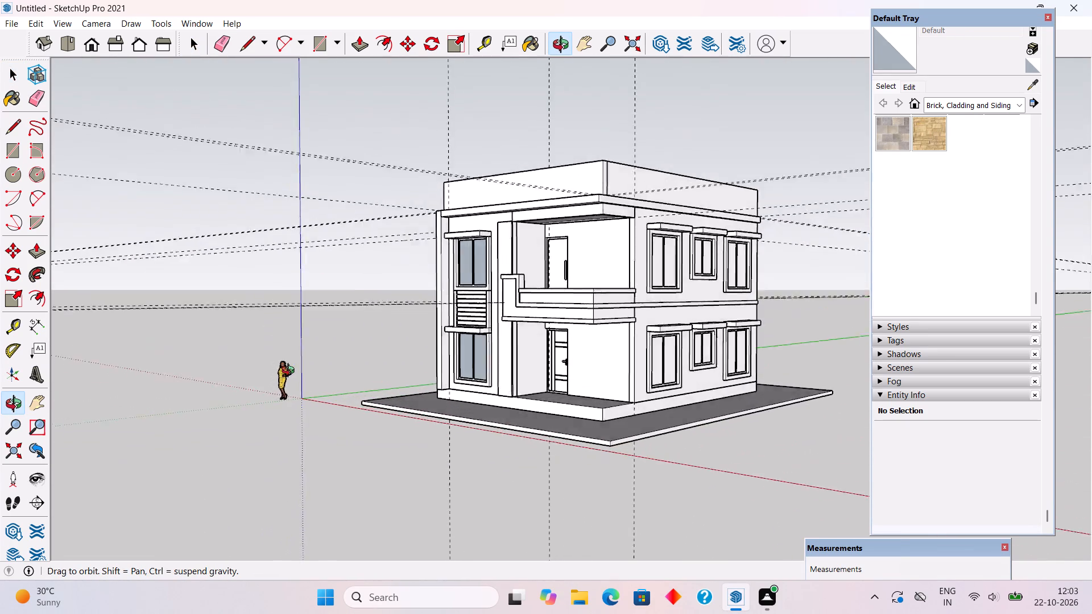
middle_drag(291, 372, 524, 341)
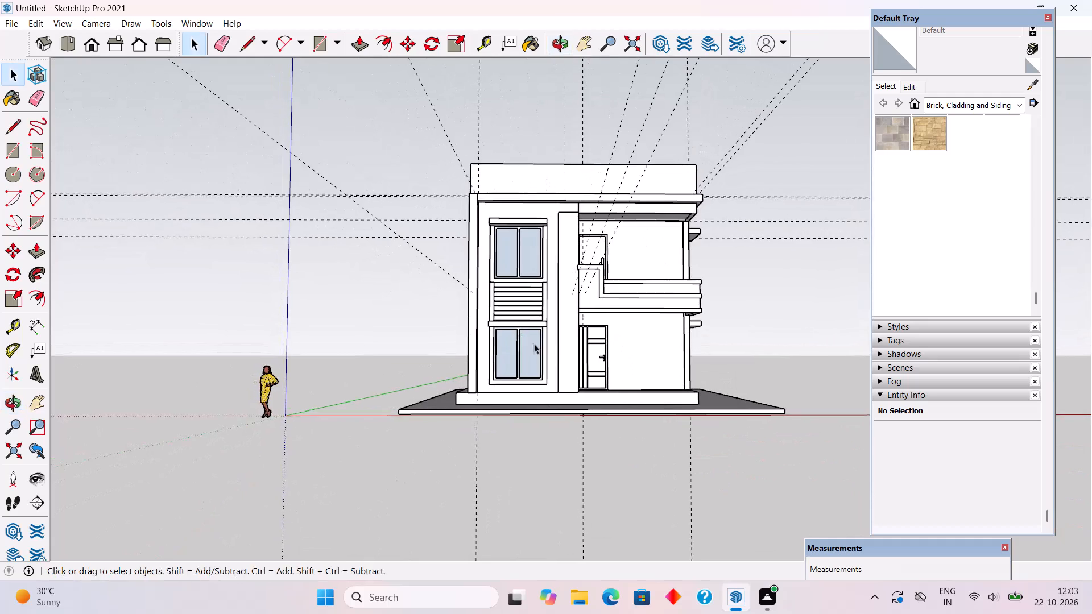
scroll(557, 351, up, 2)
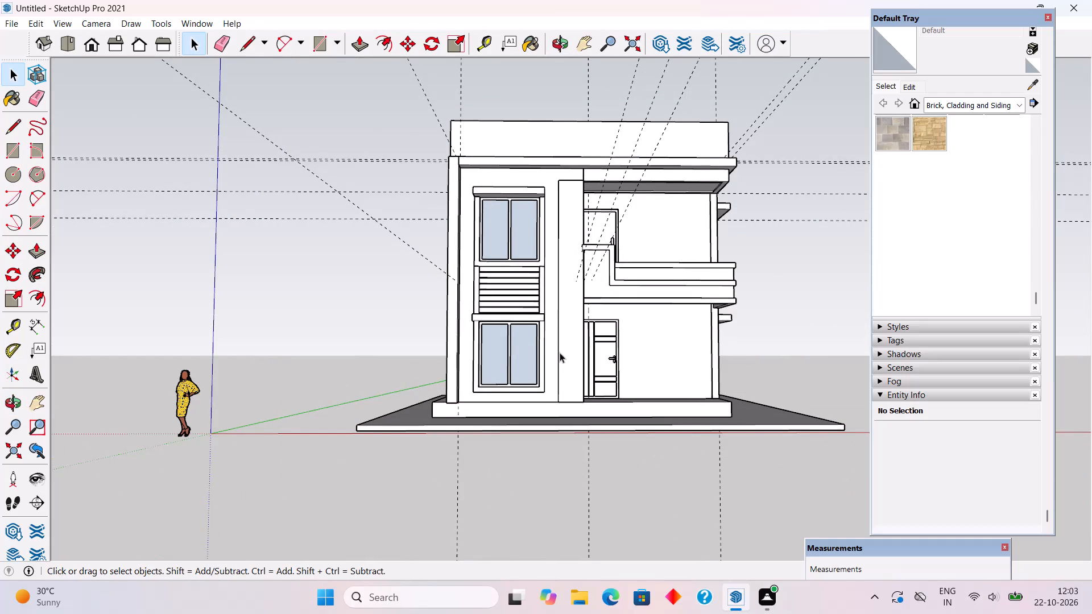
Draw a 28'2" by 9" rectangle covering the top of the front parapet from corner to corner.
scroll(560, 353, down, 1)
middle_drag(693, 329, 491, 407)
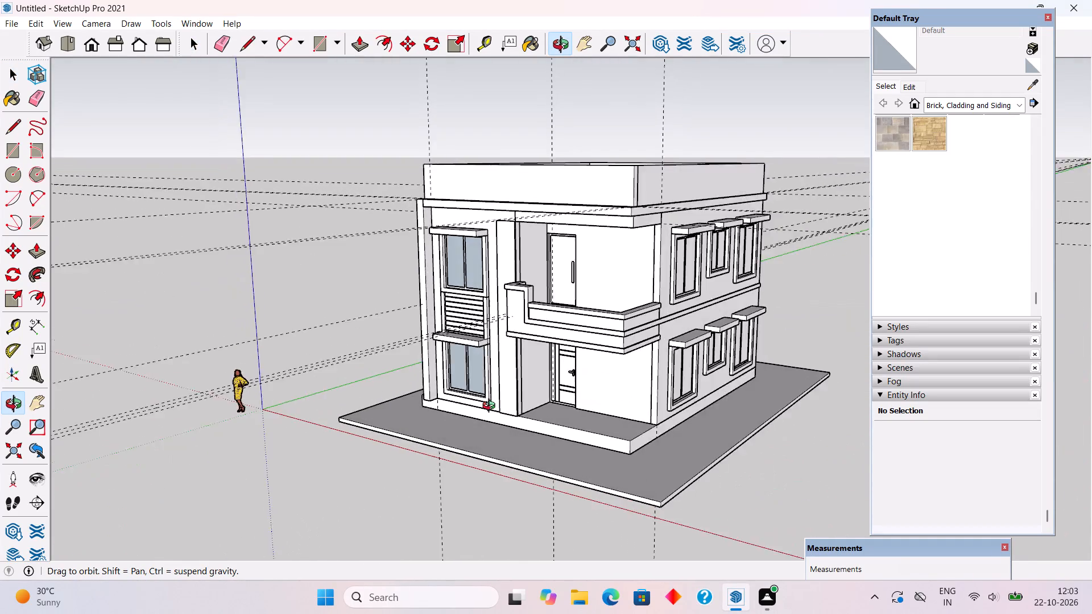
middle_drag(491, 407, 701, 470)
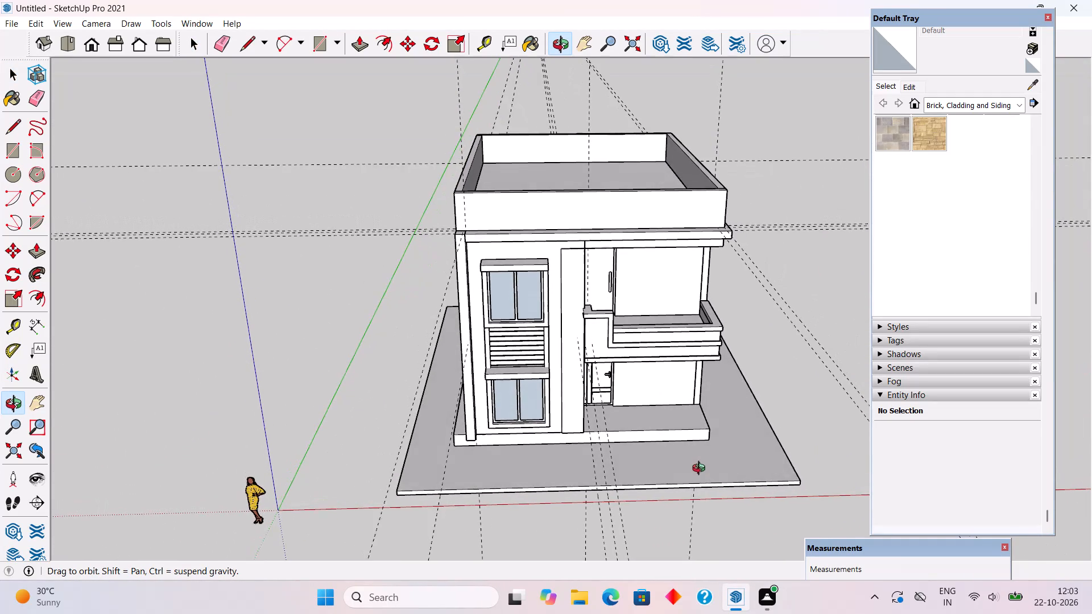
middle_drag(701, 470, 701, 472)
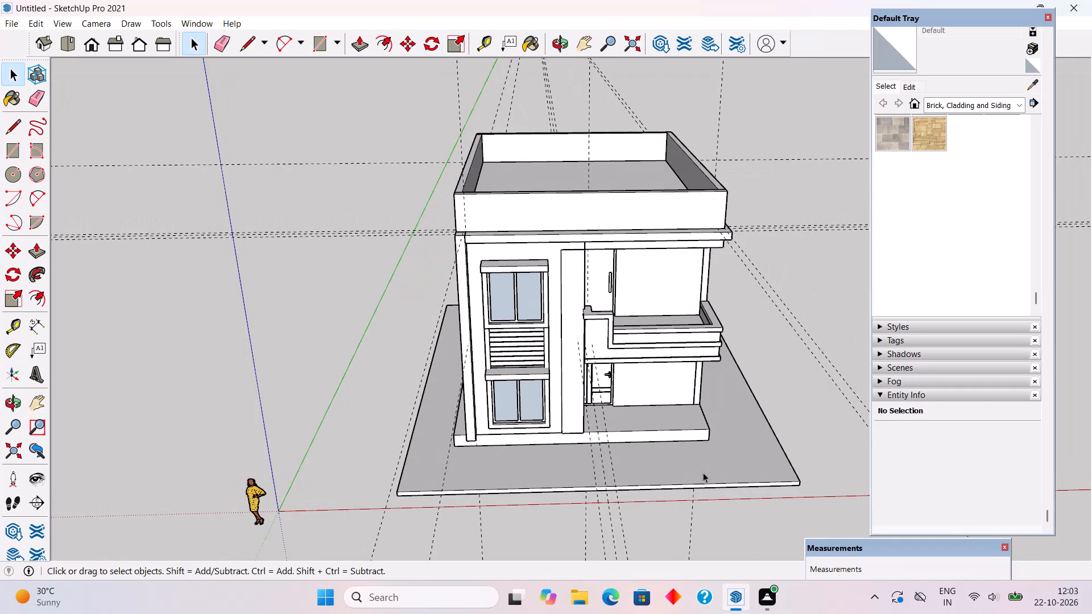
middle_drag(640, 458, 566, 613)
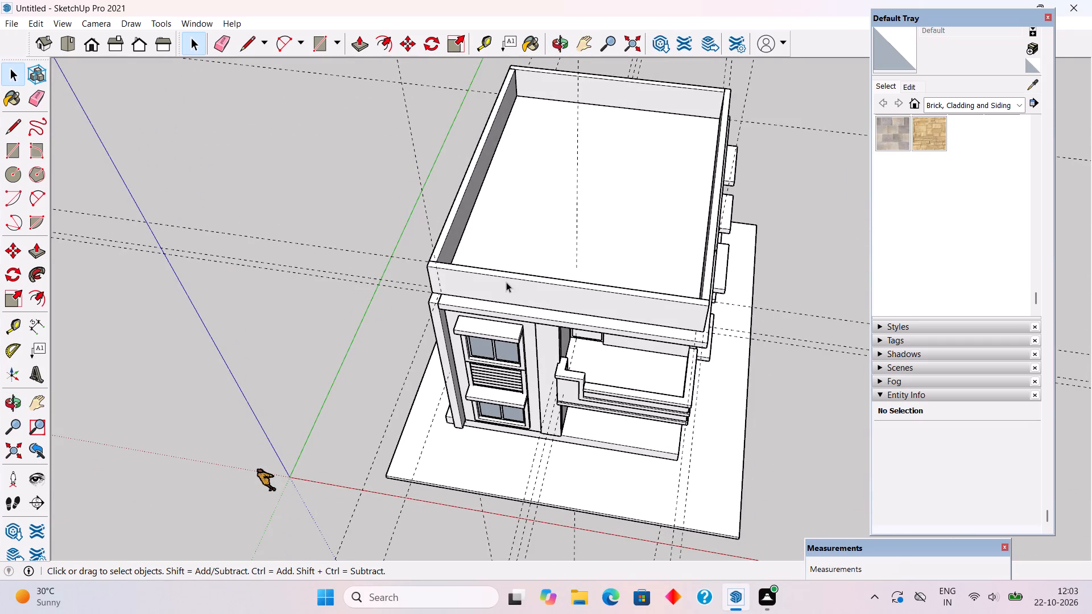
scroll(432, 252, up, 7)
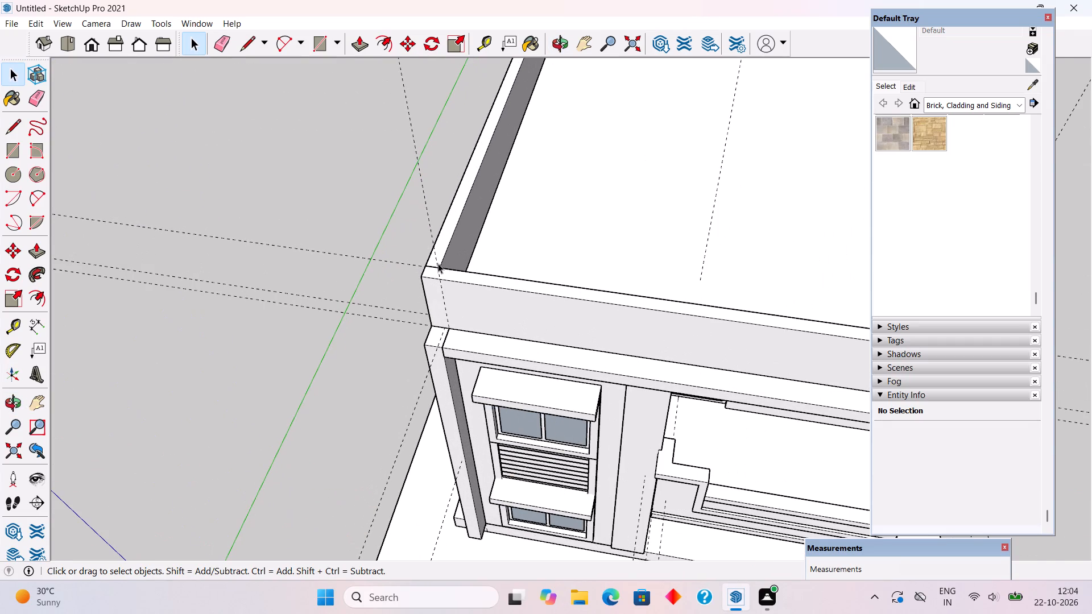
key(r)
click(427, 267)
scroll(427, 267, down, 3)
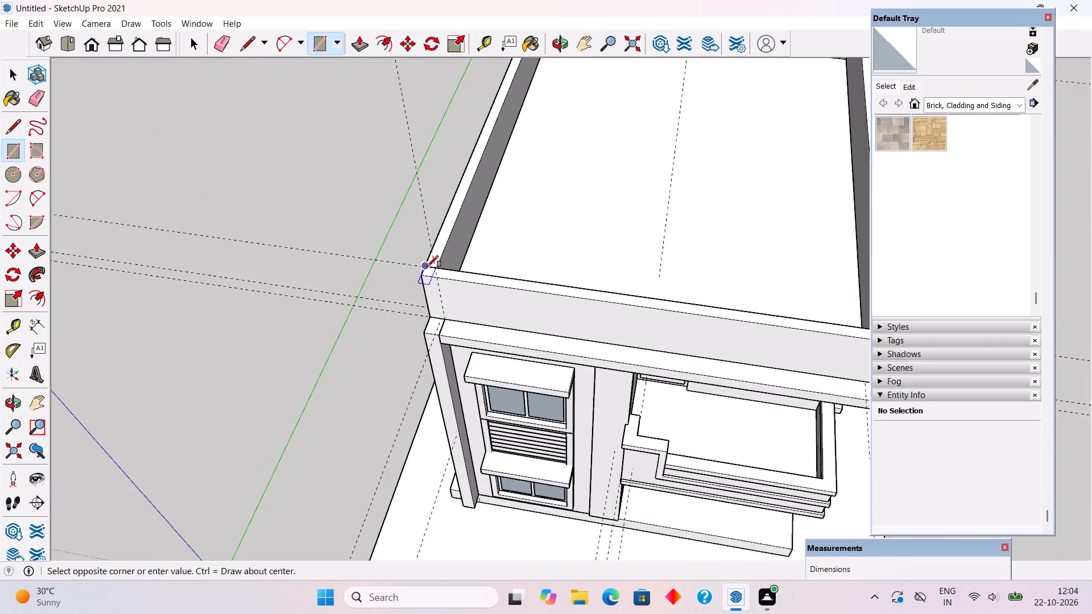
scroll(427, 267, down, 4)
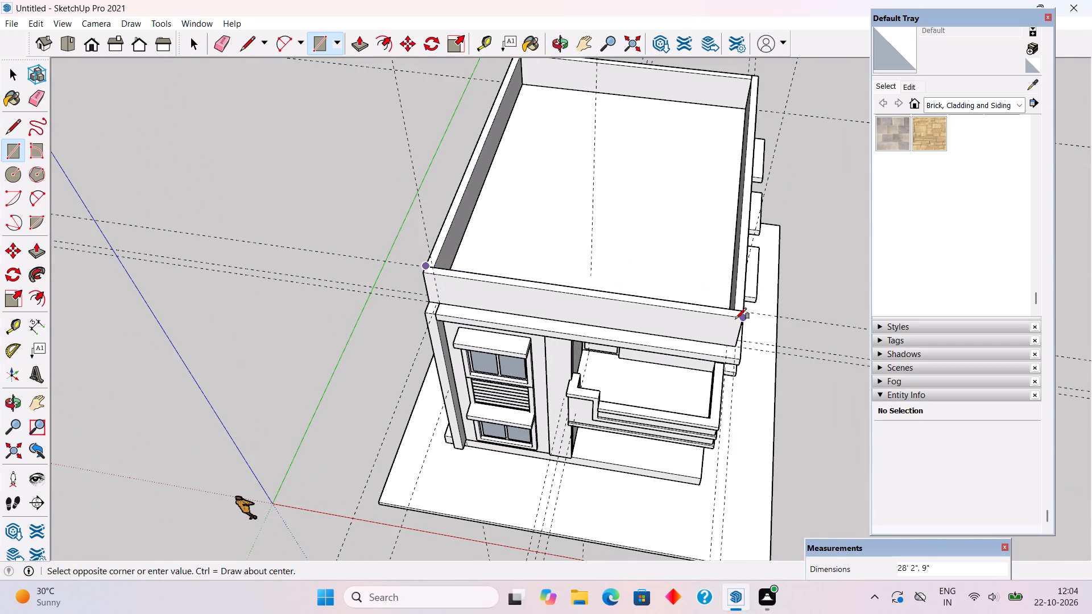
scroll(743, 319, up, 5)
click(743, 319)
Push/Pull the front parapet's top strip up 4" and extend its street-facing side outward 2" to form a coping.
key(p)
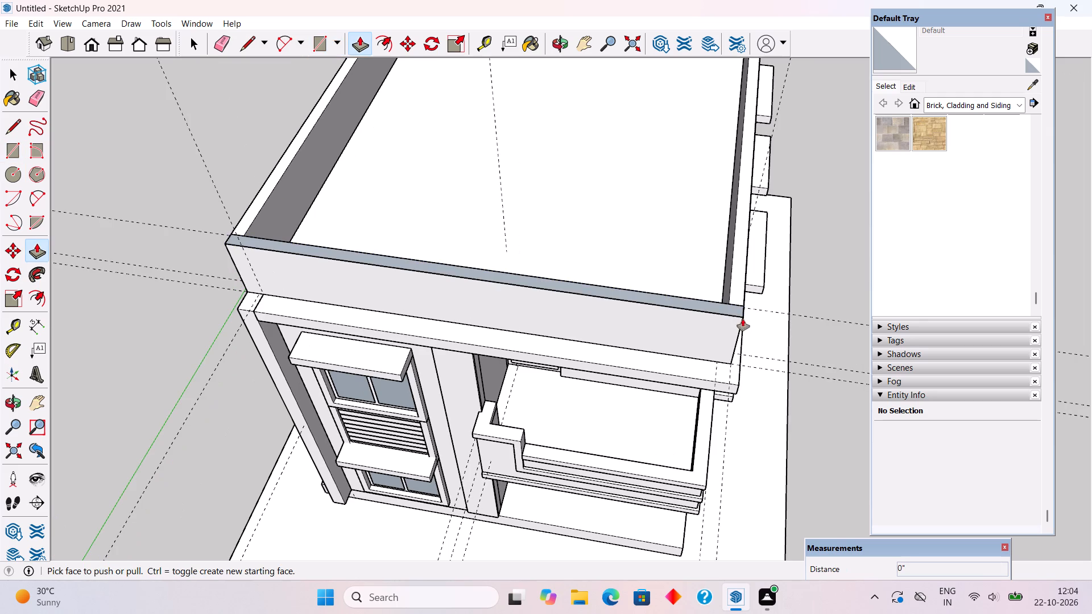
click(736, 313)
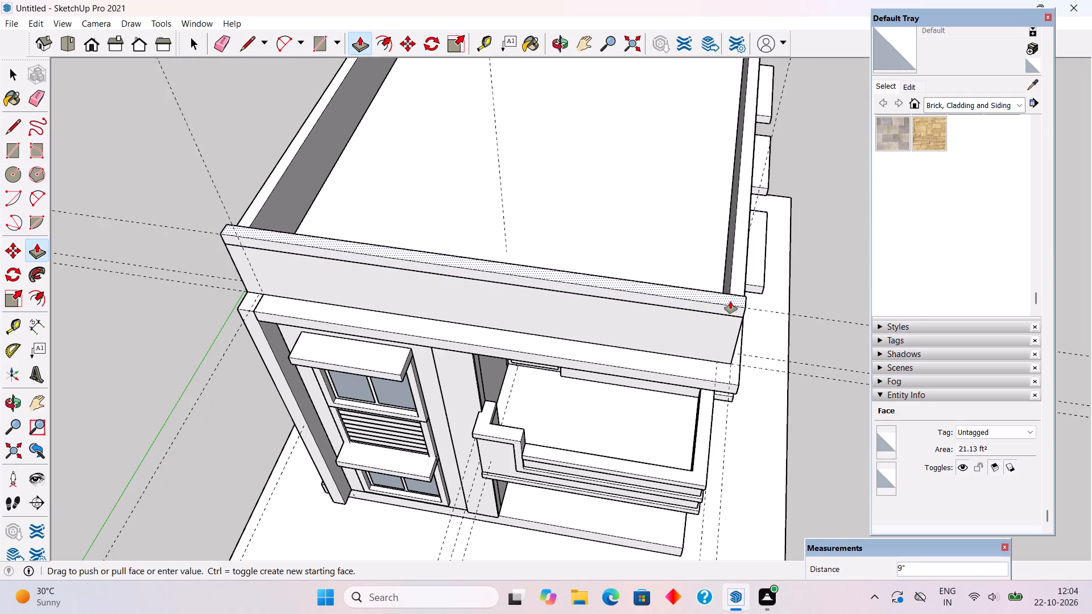
text(4")
key(Return)
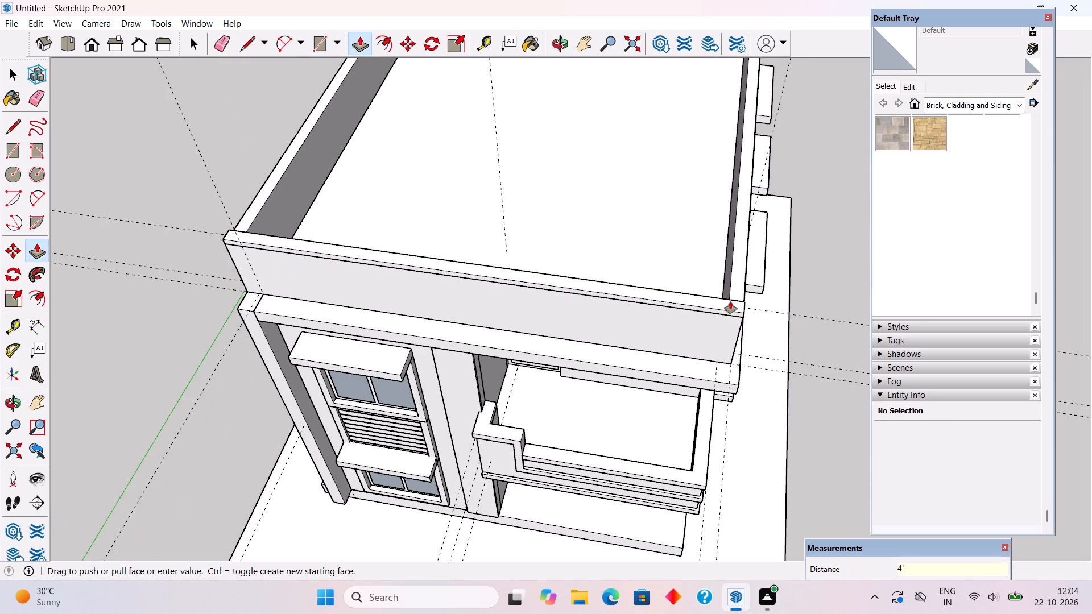
middle_drag(718, 418, 729, 310)
scroll(733, 212, up, 4)
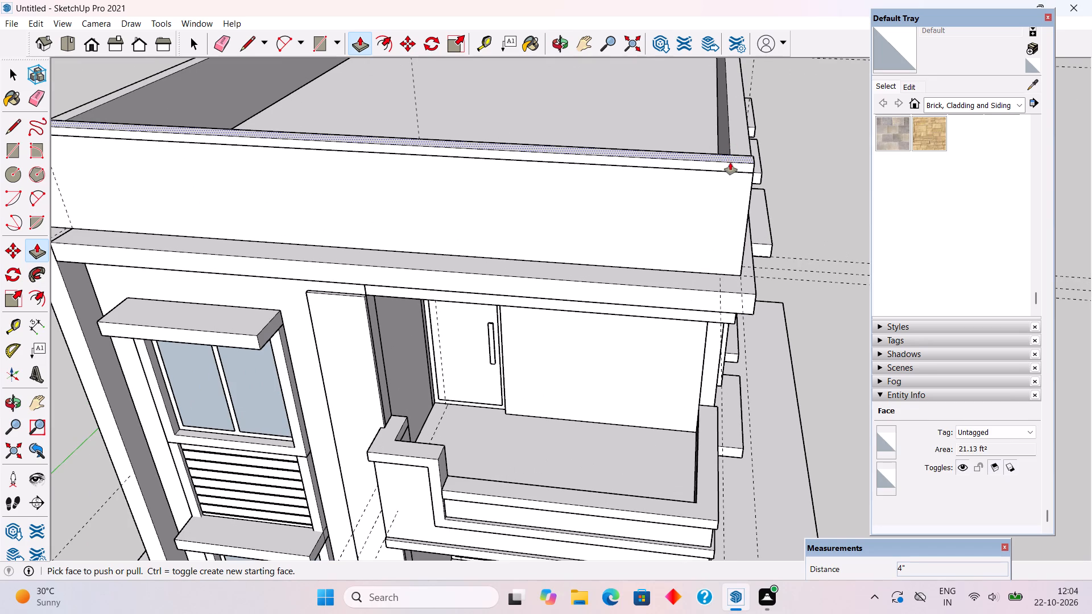
click(731, 167)
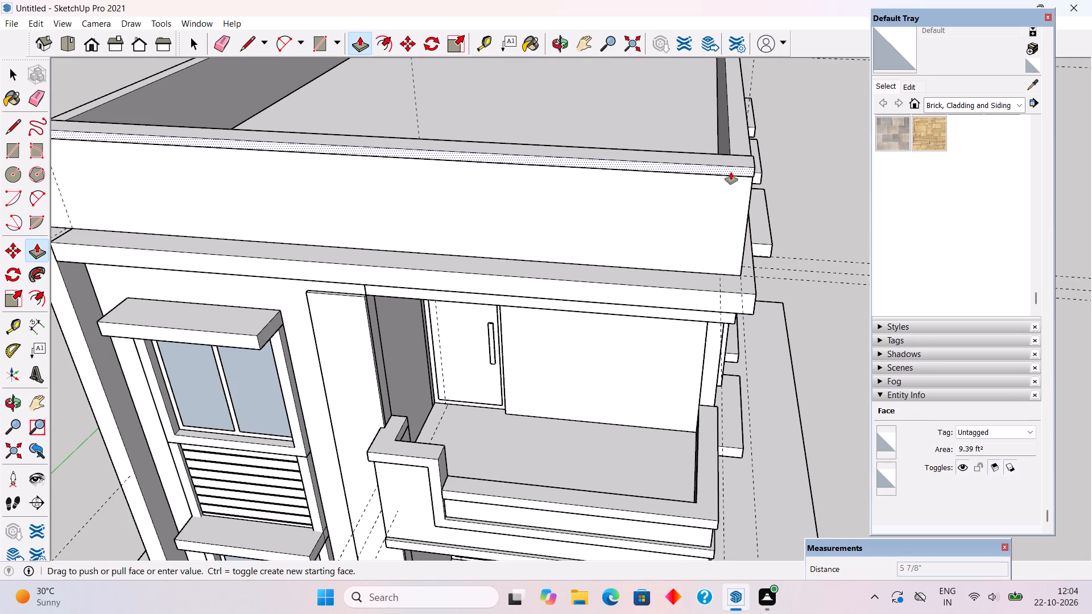
text(2")
key(Return)
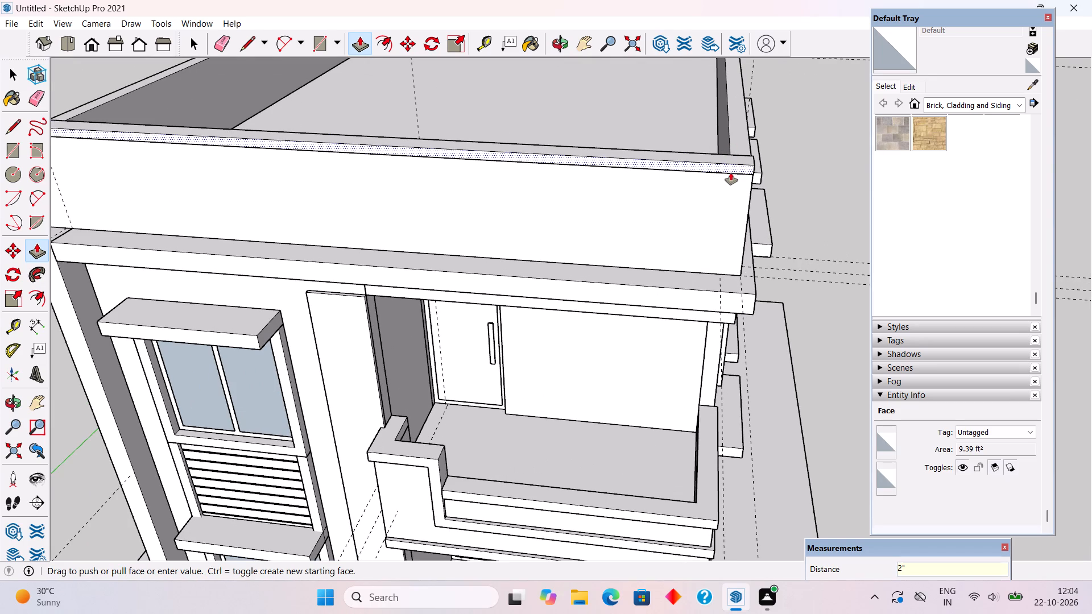
Make the whole front parapet coping a group and deselect it.
key(space)
triple_click(730, 161)
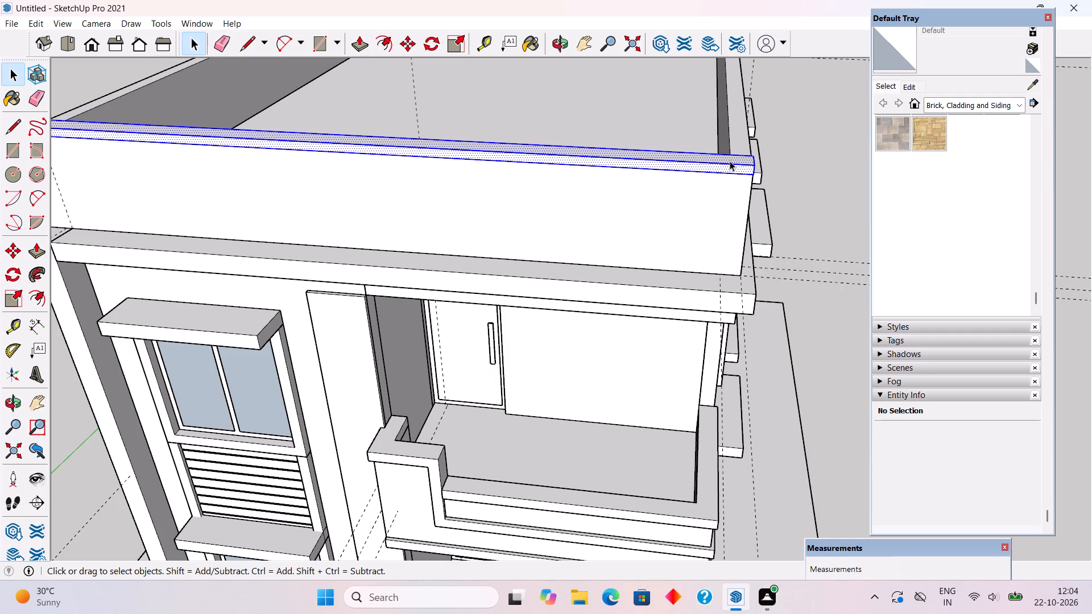
right_click(730, 161)
click(770, 284)
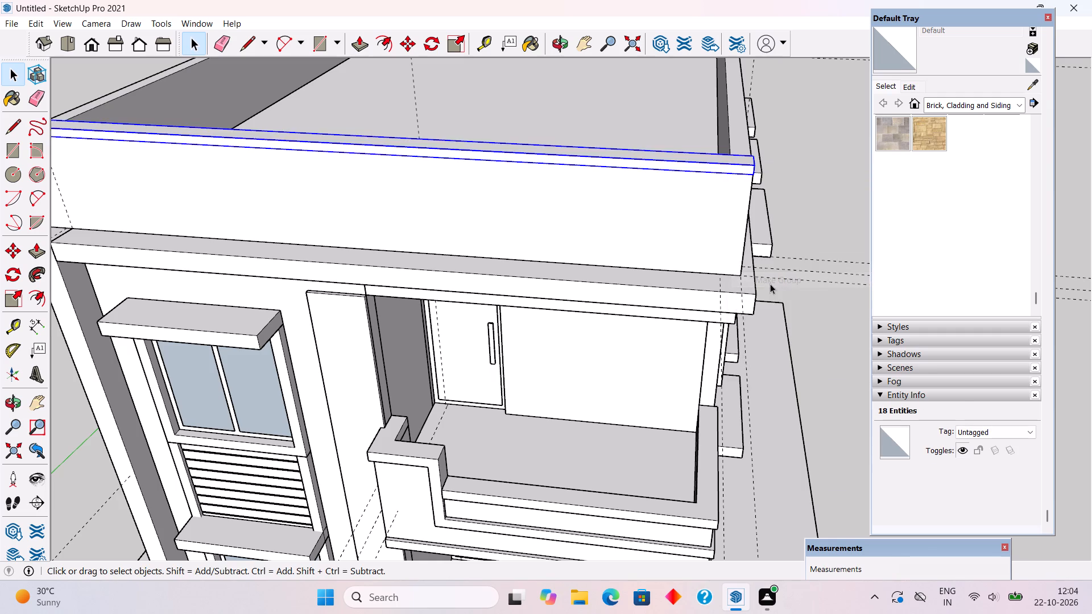
scroll(771, 285, down, 5)
middle_drag(704, 334, 783, 239)
click(383, 136)
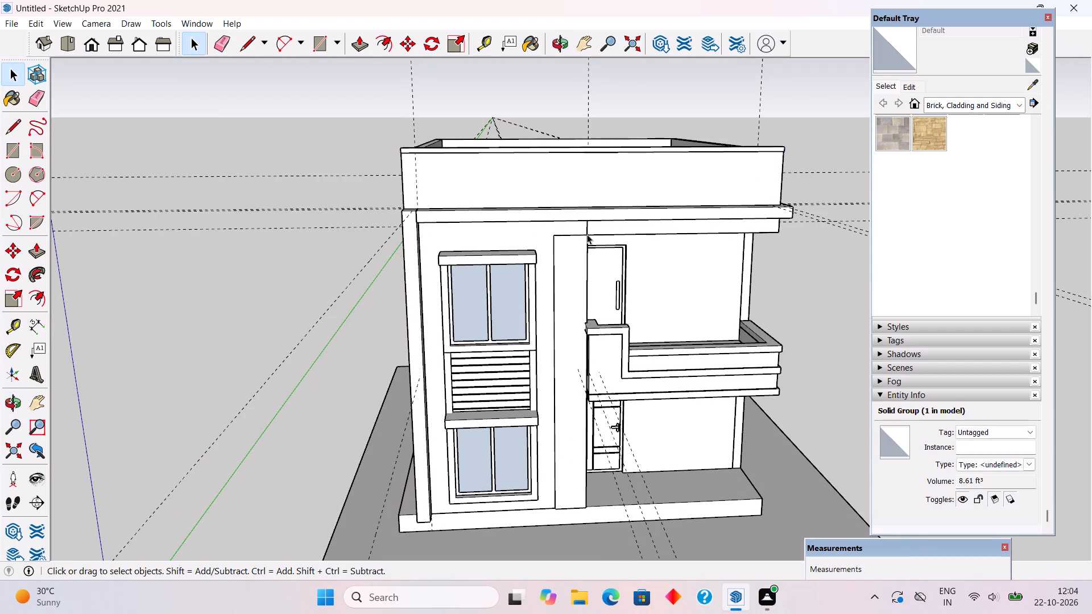
Open the front coping group, Push/Pull its top face up another 2", and close the group.
middle_drag(659, 244, 485, 287)
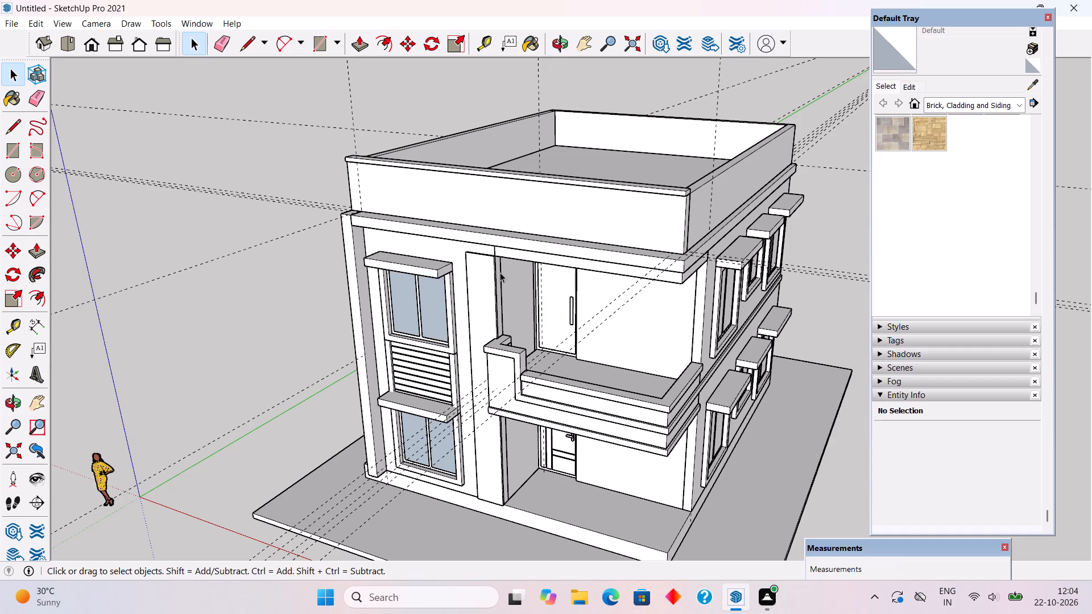
middle_drag(580, 191, 564, 238)
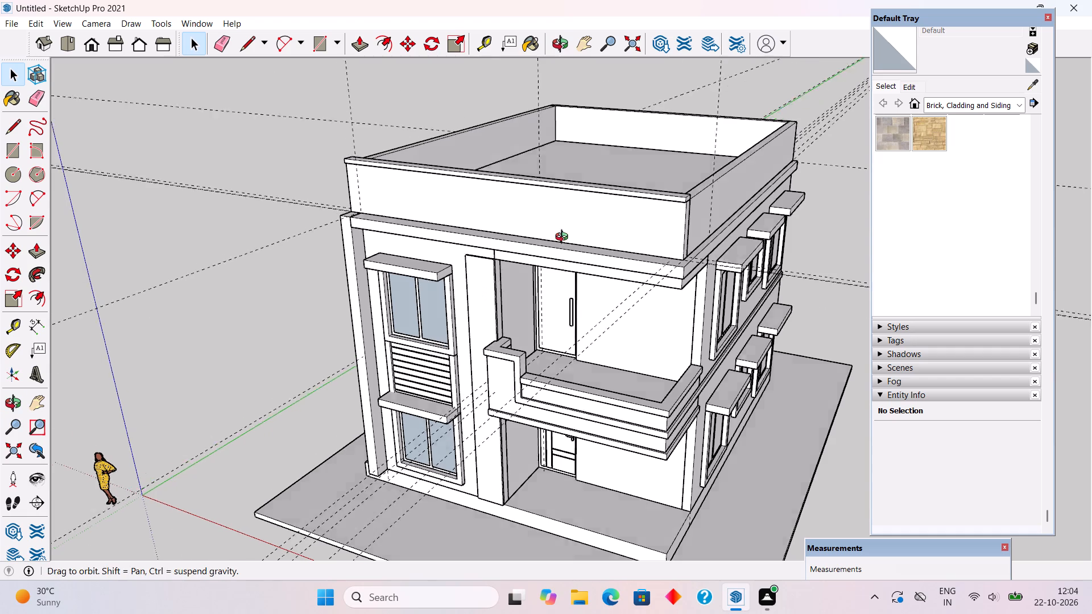
middle_drag(564, 238, 506, 385)
scroll(514, 338, up, 4)
triple_click(560, 335)
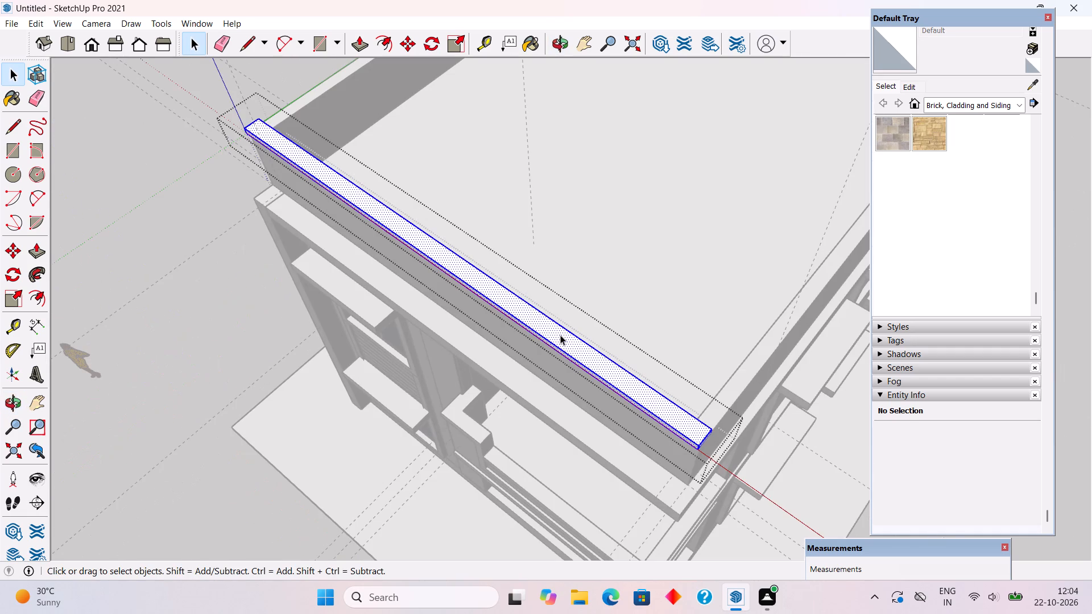
key(p)
click(560, 335)
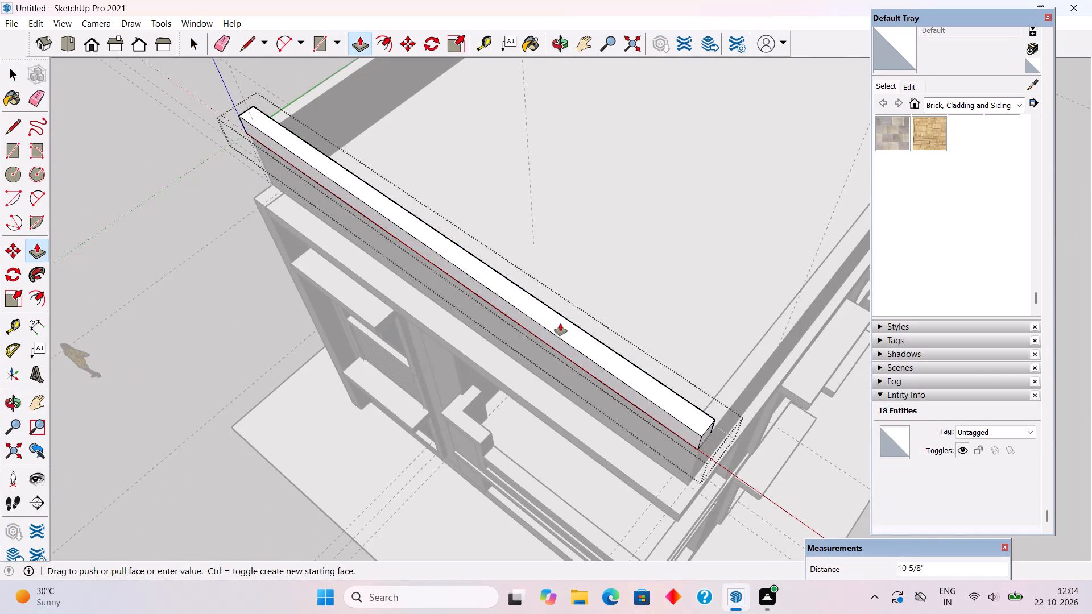
text(2")
key(Return)
key(space)
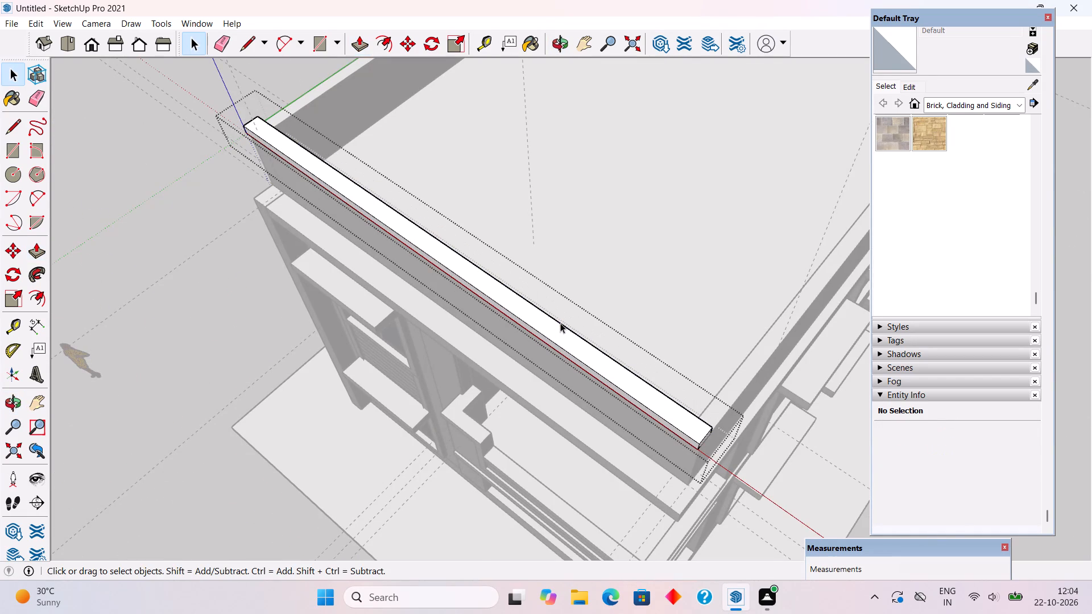
scroll(551, 328, down, 5)
click(346, 327)
Draw a 35'3" long rectangle over the full width of the window-side parapet's top, starting at the front coping.
middle_drag(589, 327, 429, 322)
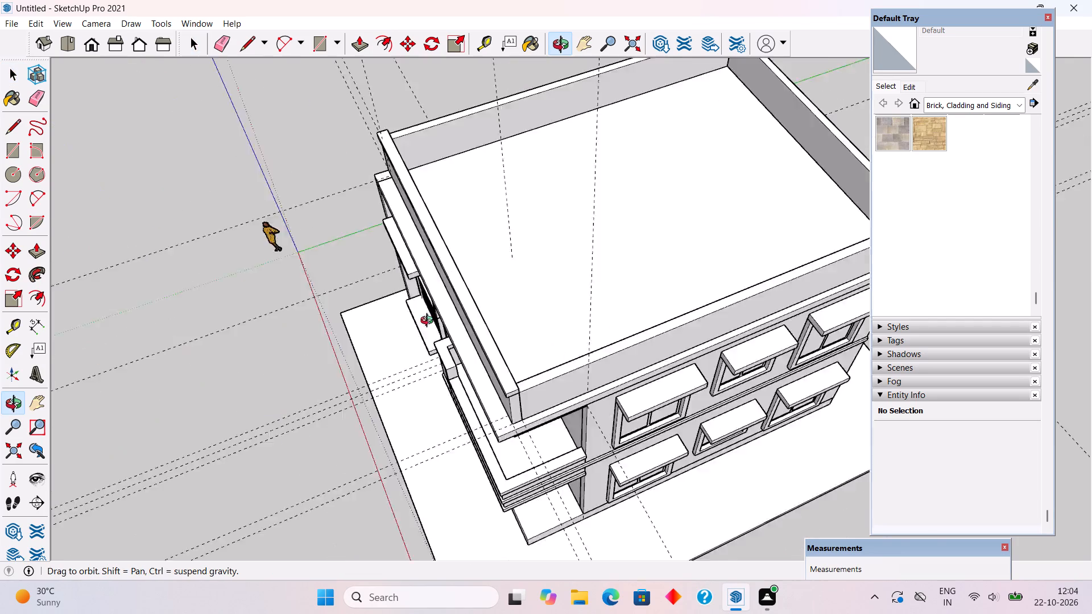
middle_drag(429, 322, 193, 323)
scroll(785, 408, down, 3)
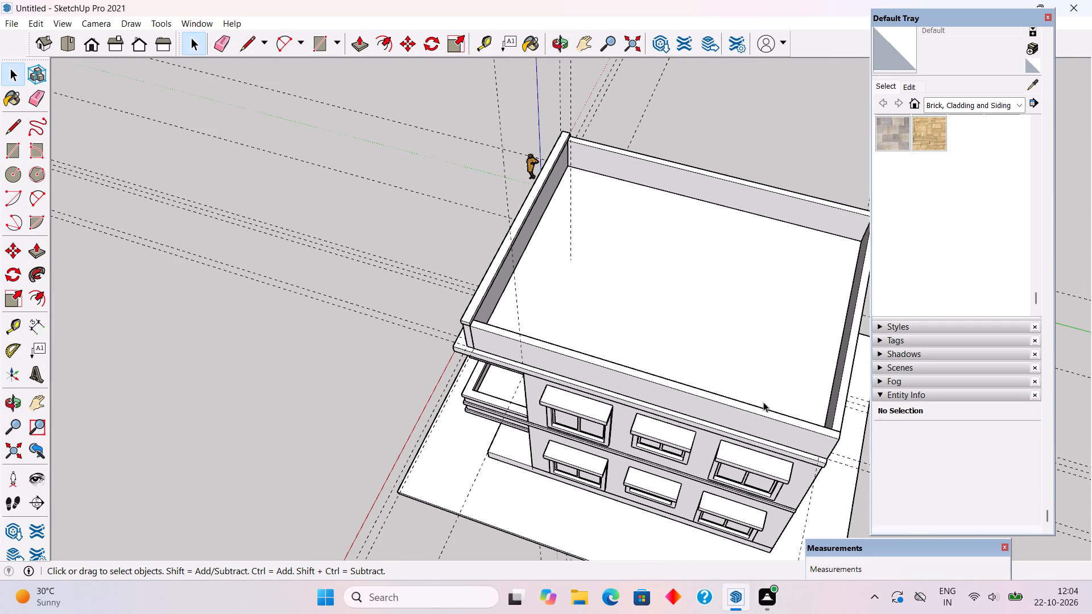
scroll(872, 444, up, 9)
scroll(855, 427, down, 1)
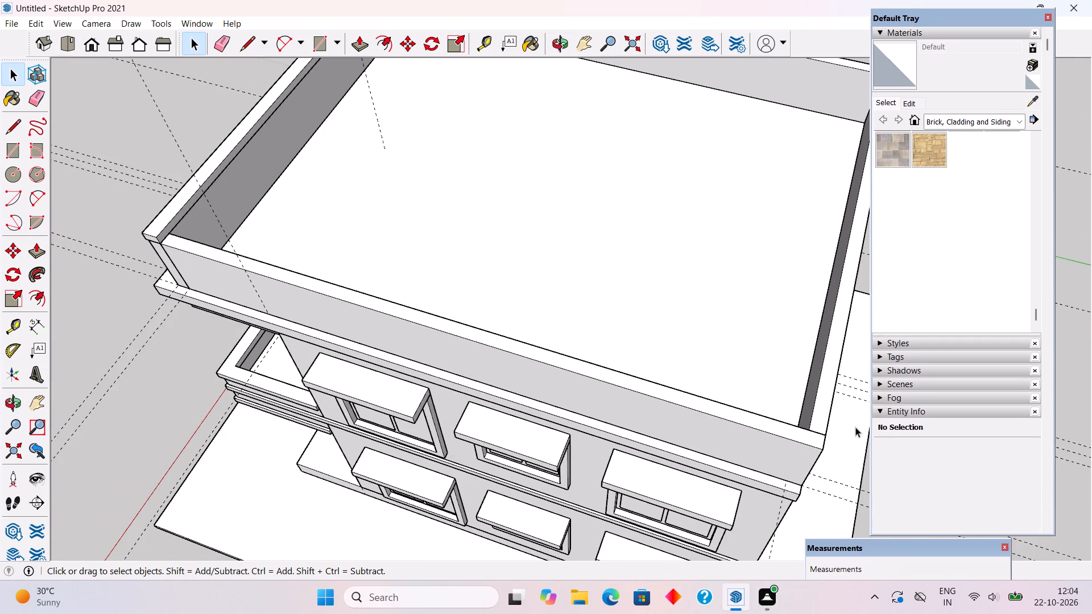
key(r)
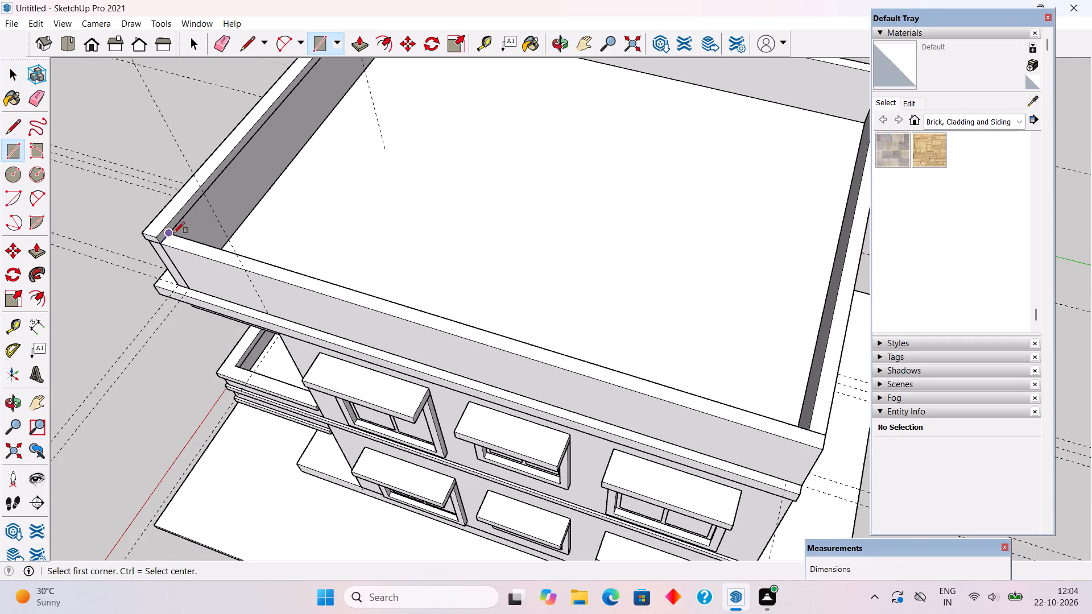
click(173, 233)
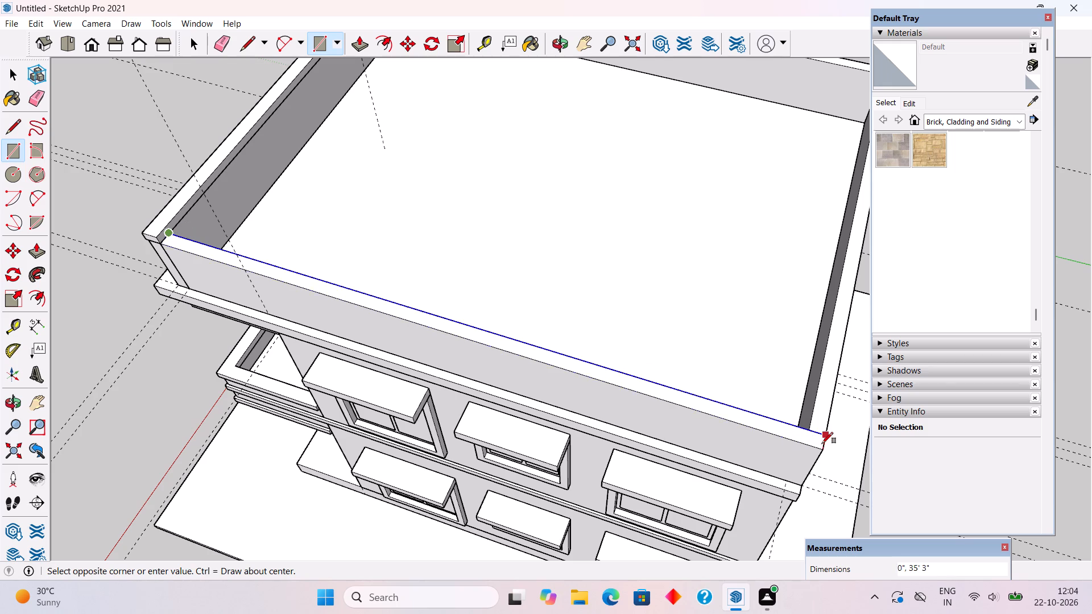
click(822, 445)
Push/Pull the window-side parapet's top strip up 6" and make the resulting coping a group.
key(p)
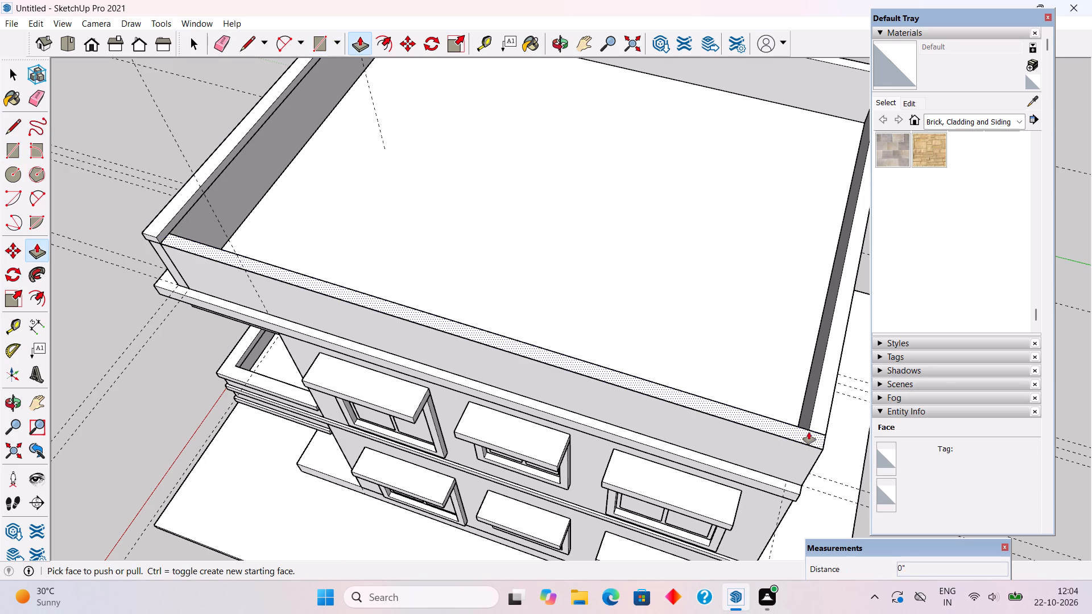
click(809, 432)
text(6")
key(Return)
key(space)
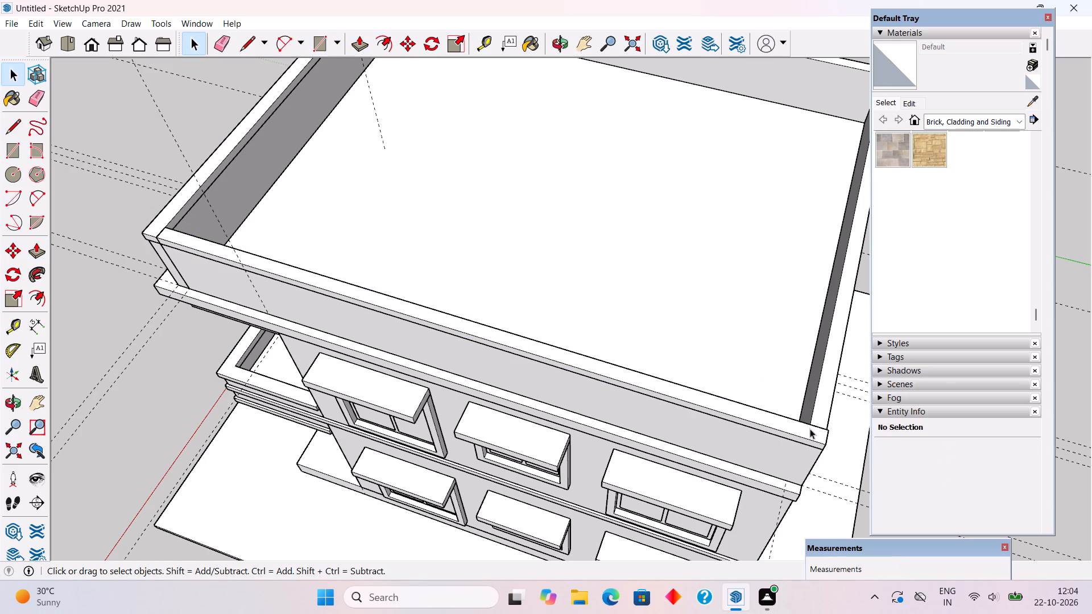
double_click(810, 429)
click(810, 429)
triple_click(810, 429)
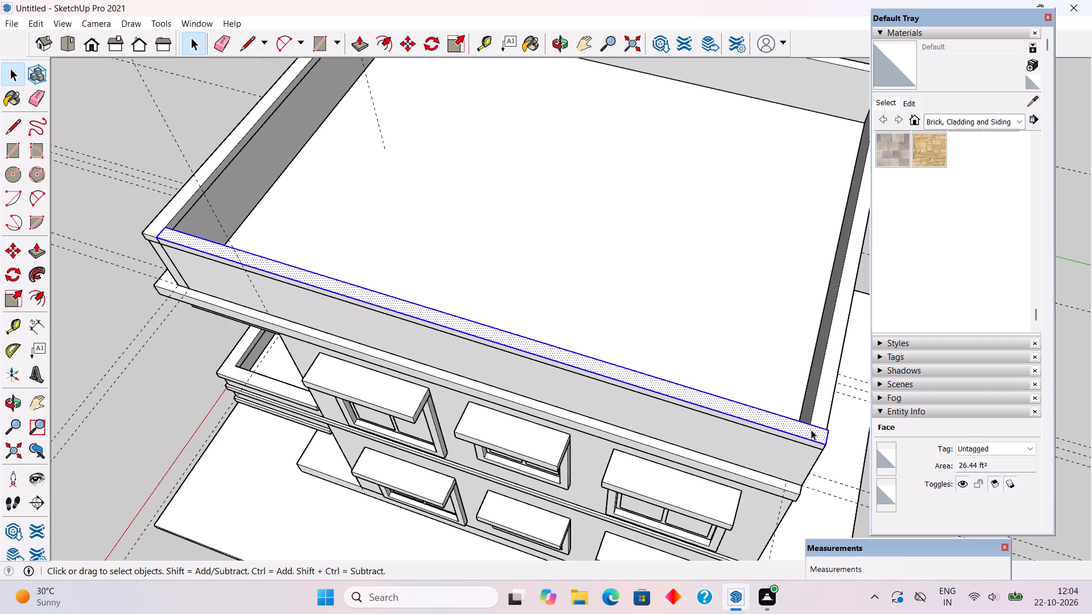
right_click(811, 430)
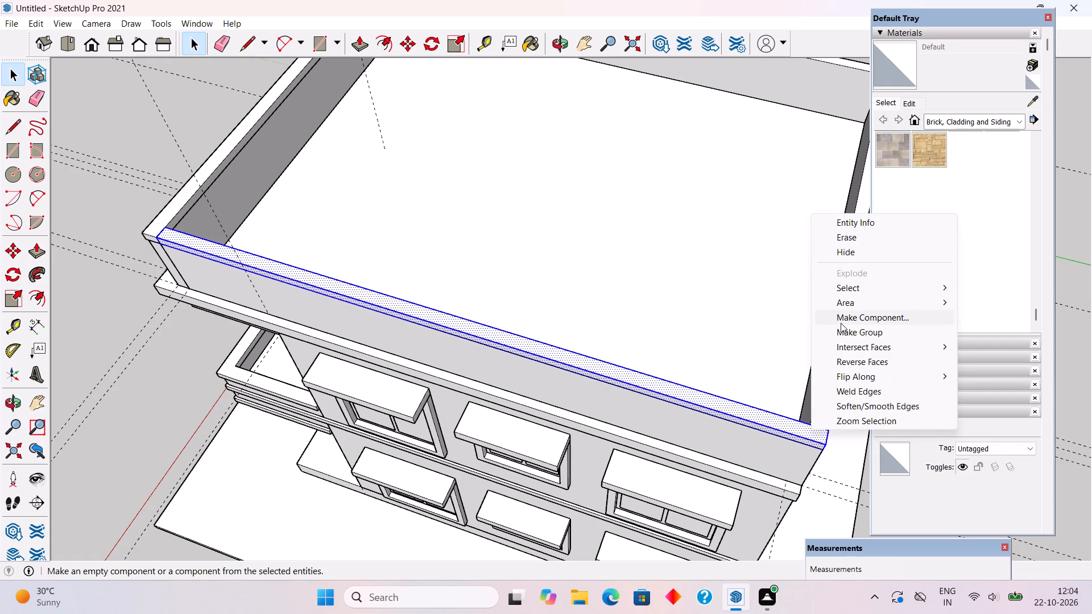
click(841, 327)
Open the window-side coping group and Push/Pull its outer face outward 2".
middle_drag(781, 460, 766, 404)
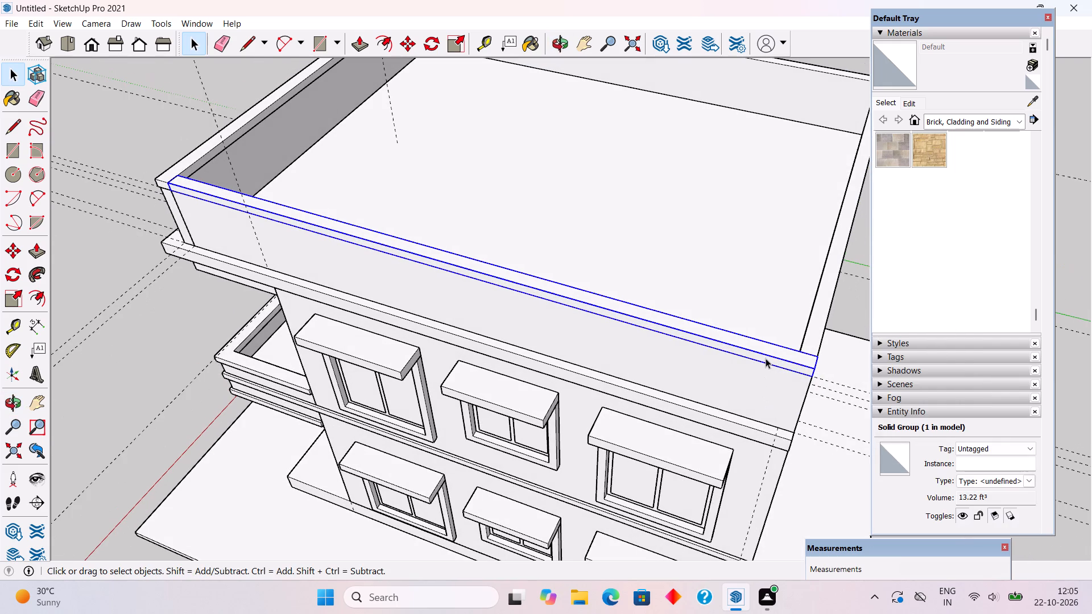
triple_click(766, 358)
key(p)
click(766, 358)
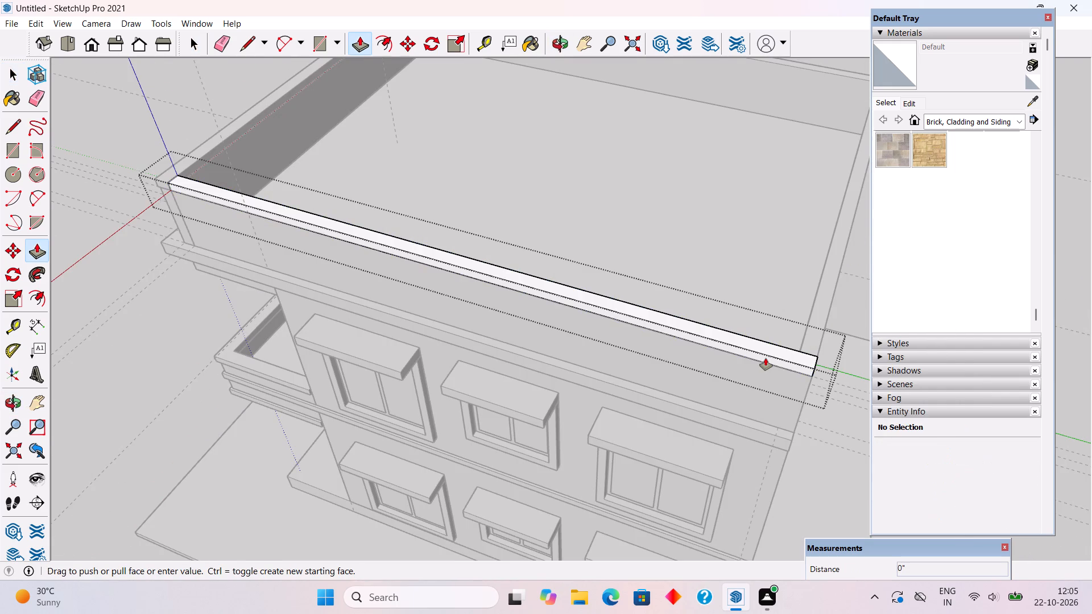
key(3)
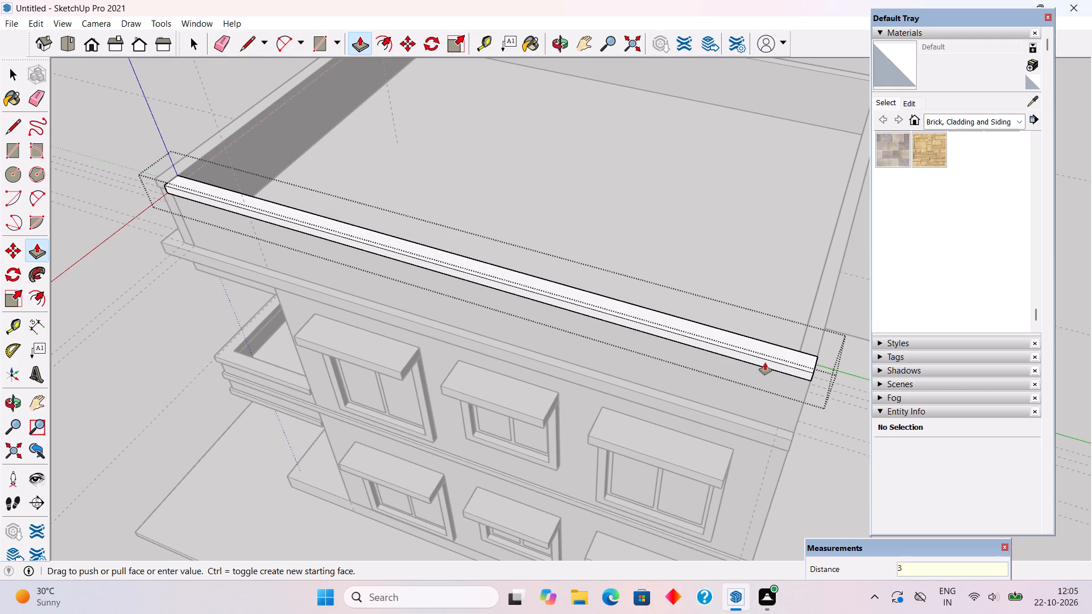
key(BackSpace)
text(2")
key(Return)
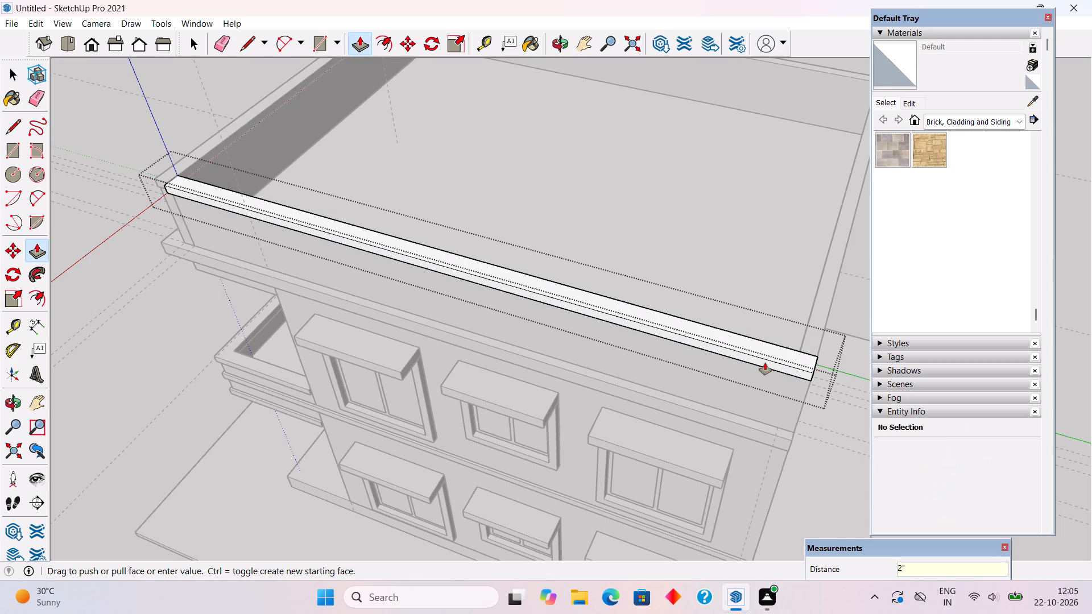
key(space)
scroll(741, 342, down, 10)
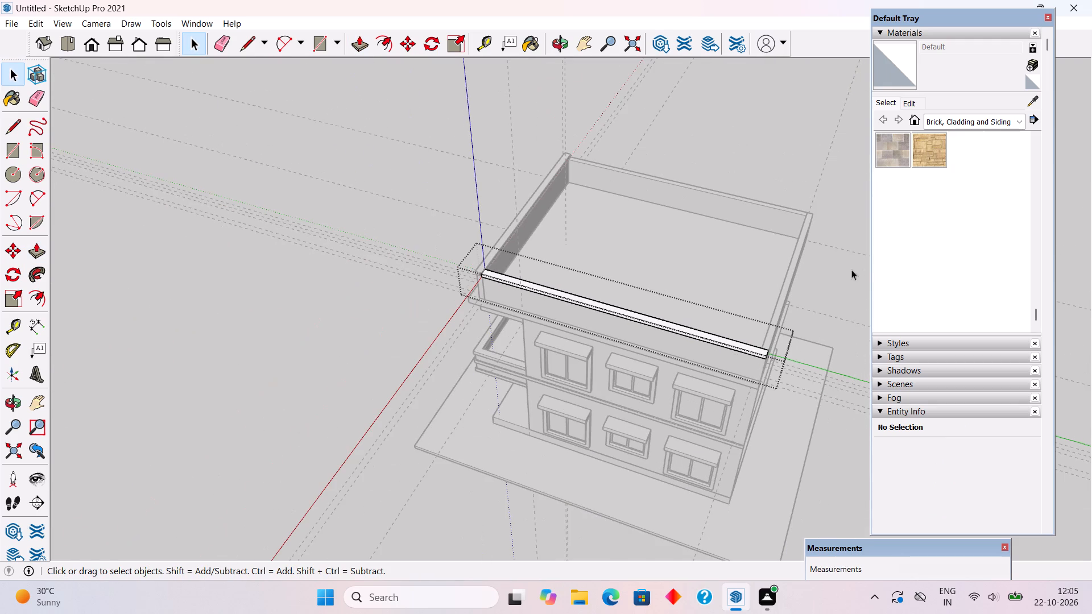
Close the window-side coping group.
click(845, 271)
Examine the roof copings and the house from the open side, the window side and the front.
middle_drag(742, 345, 316, 372)
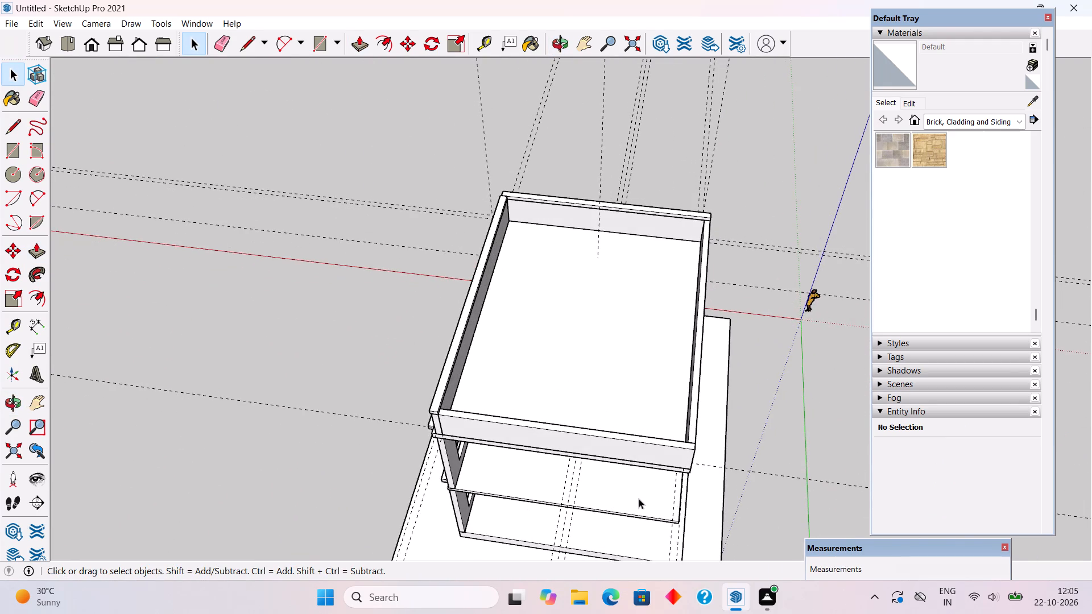
scroll(640, 497, up, 4)
middle_drag(668, 480, 519, 374)
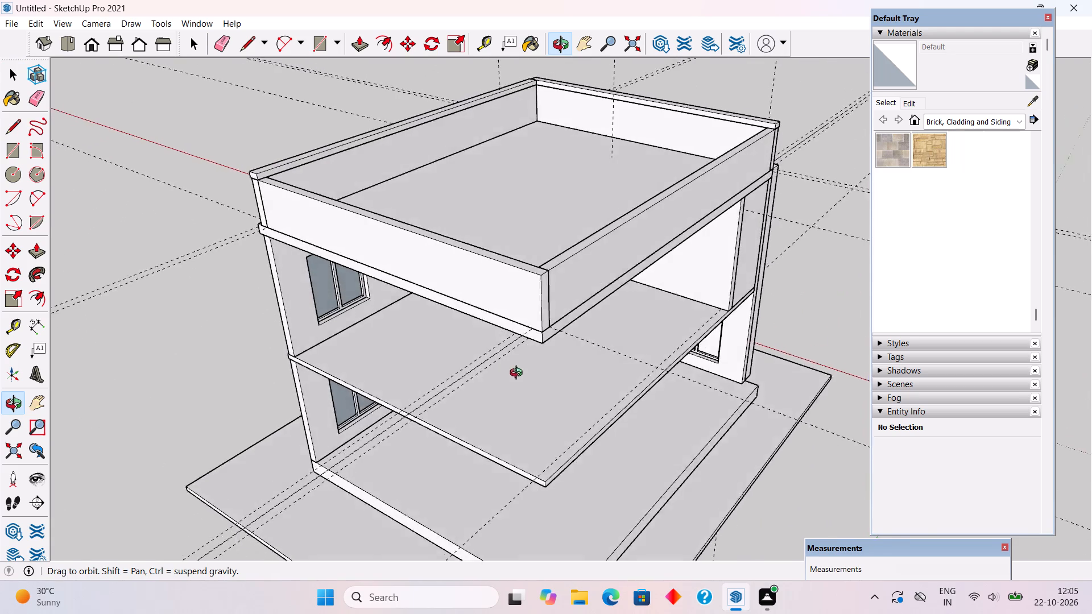
middle_drag(519, 374, 665, 389)
middle_drag(273, 443, 687, 399)
middle_drag(367, 413, 642, 387)
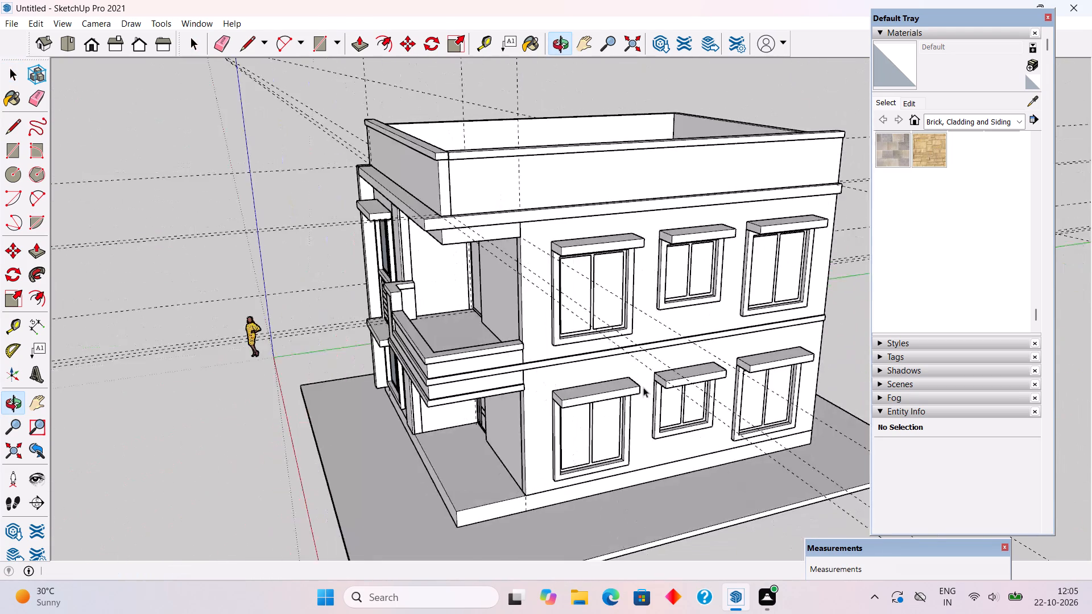
middle_drag(315, 399, 513, 367)
middle_drag(402, 476, 597, 379)
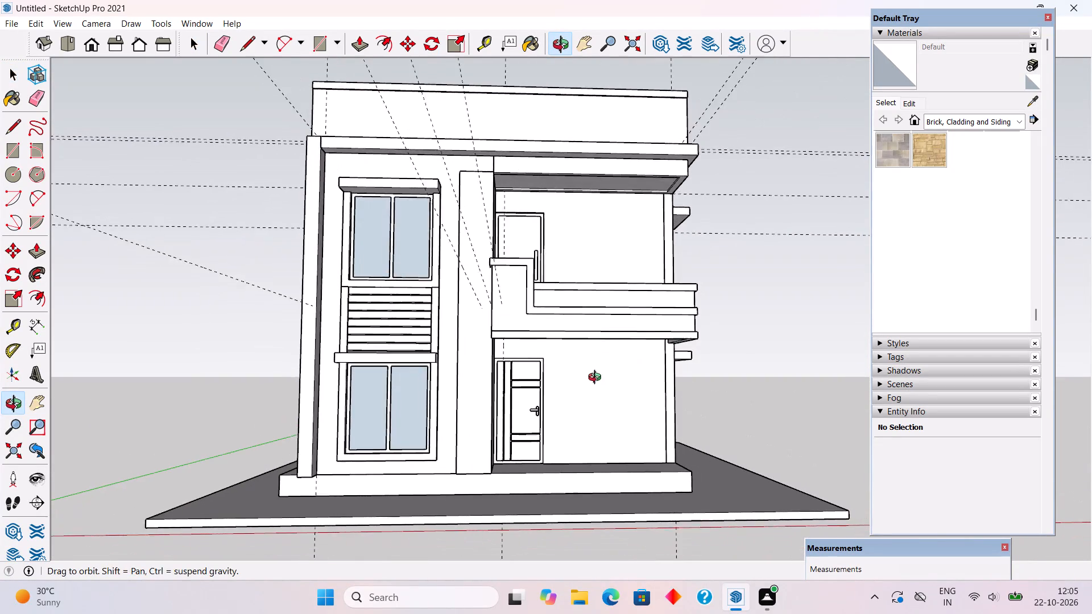
middle_drag(597, 379, 584, 382)
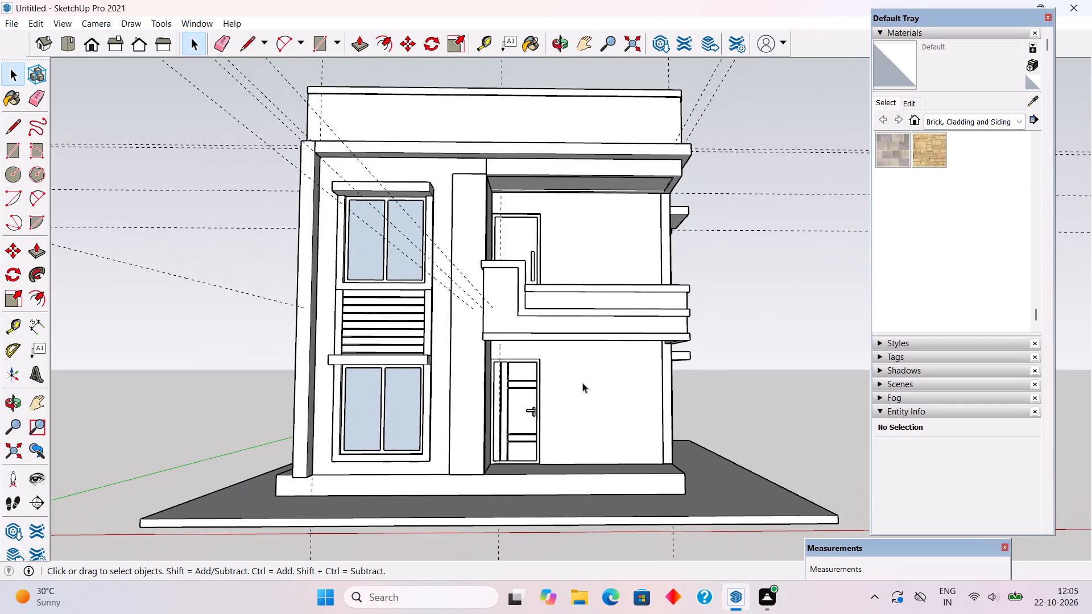
Place a full-length guide along the outer vertical edge of the upper front window surround, on the side nearest the house corner.
scroll(394, 277, up, 2)
middle_drag(365, 303, 362, 433)
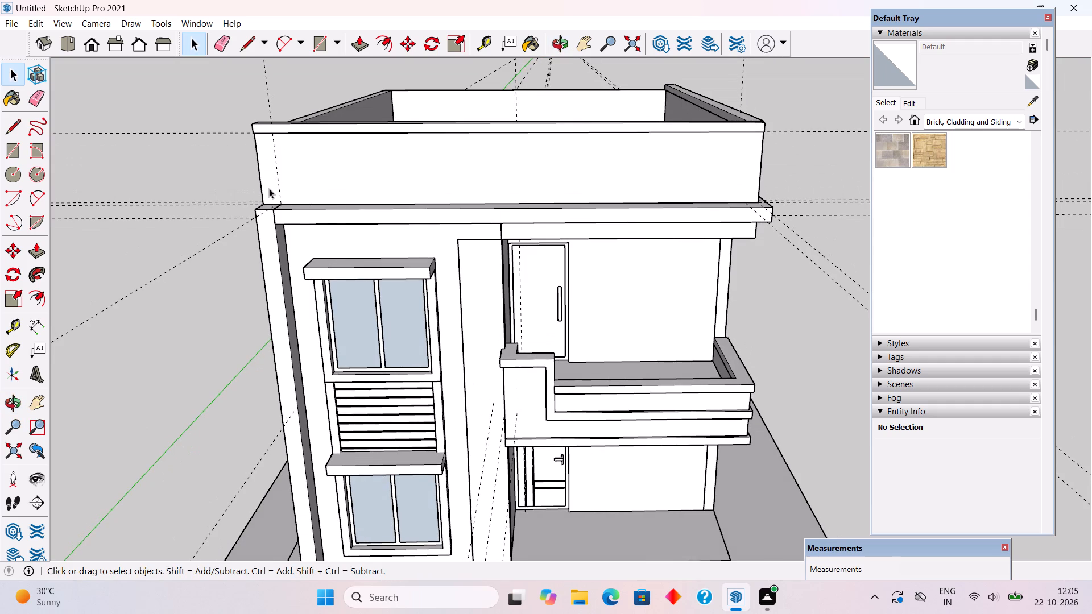
middle_drag(281, 208, 319, 231)
scroll(305, 213, up, 4)
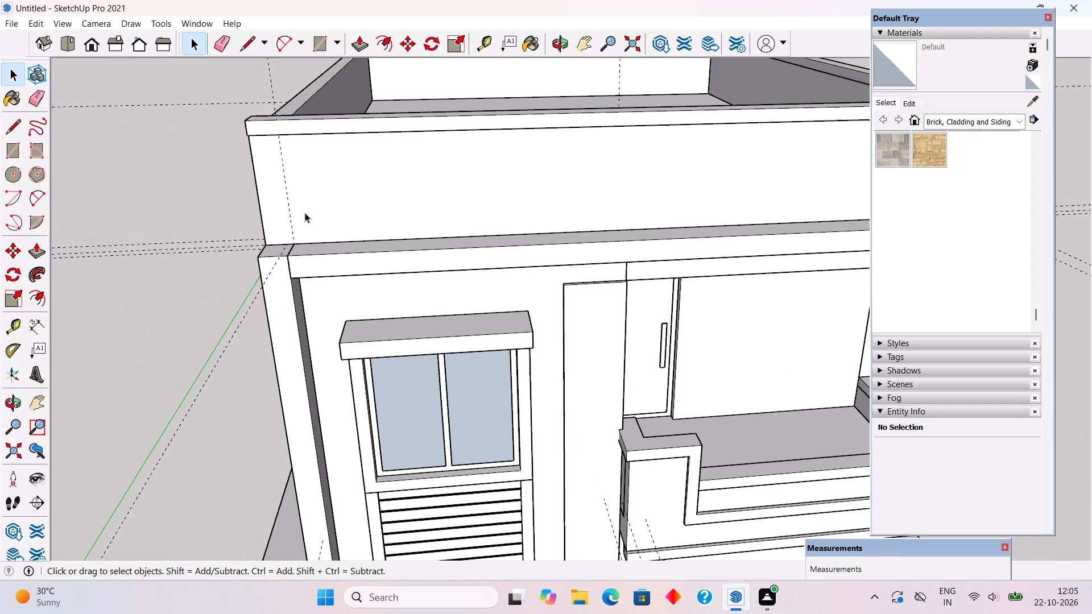
middle_drag(361, 305, 415, 255)
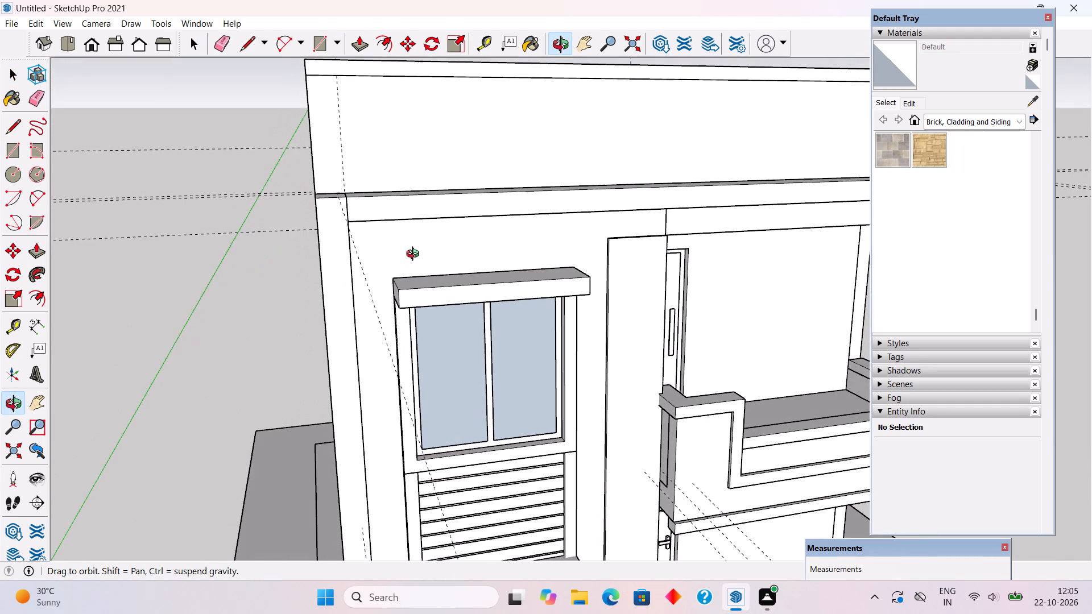
middle_drag(415, 255, 420, 252)
scroll(386, 337, up, 5)
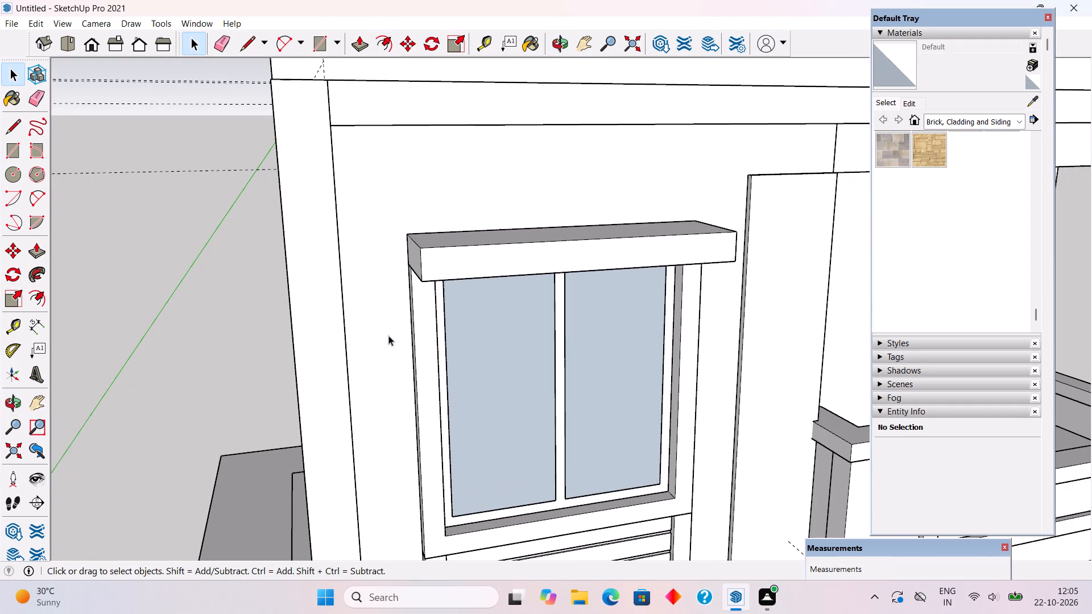
text(rt)
scroll(395, 347, up, 7)
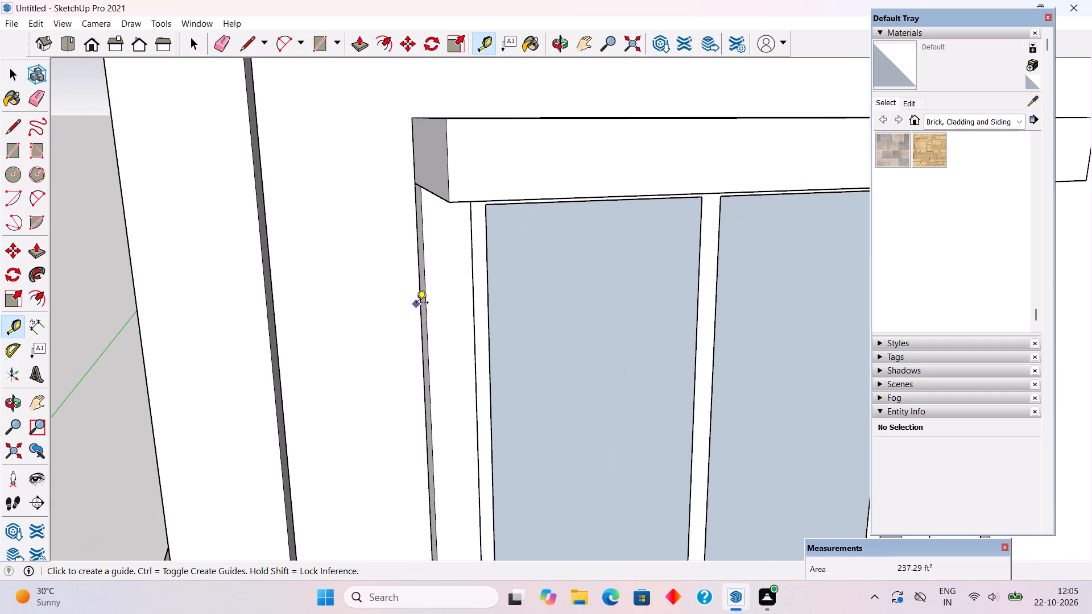
double_click(416, 304)
Add three parallel guides at 6" spacing on the front parapet: two toward the corner from the window-edge guide, one on its other side.
middle_drag(405, 325, 342, 433)
scroll(342, 433, down, 10)
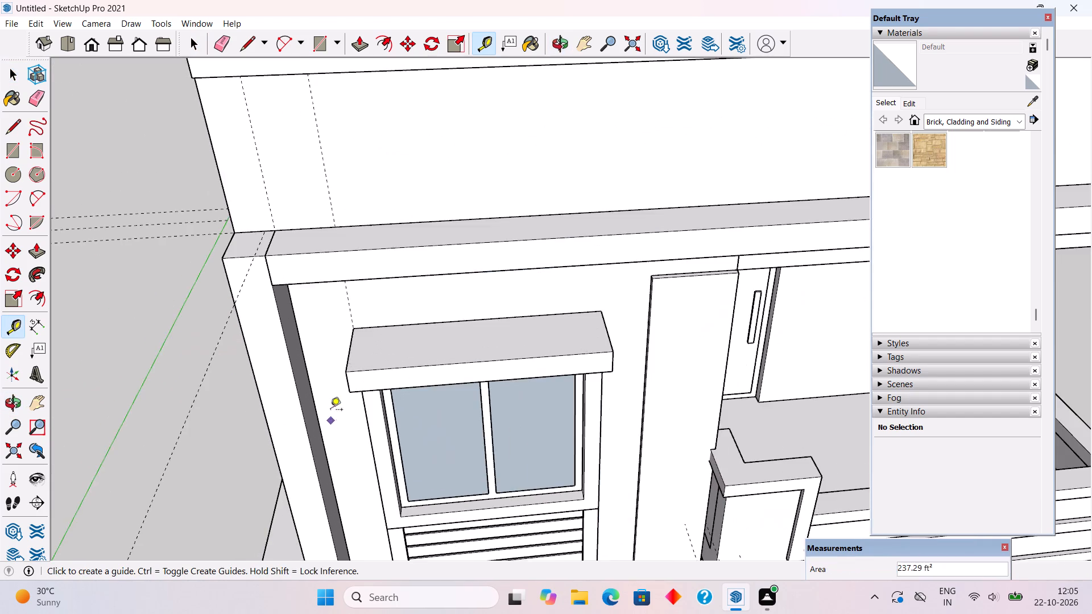
scroll(330, 382, down, 4)
click(328, 245)
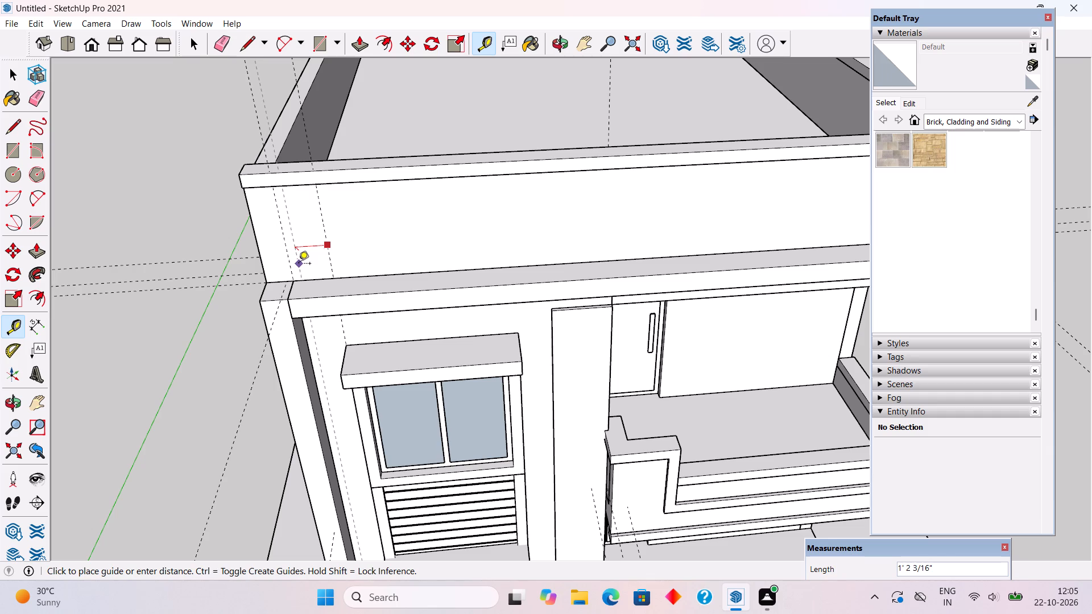
text(6")
key(Return)
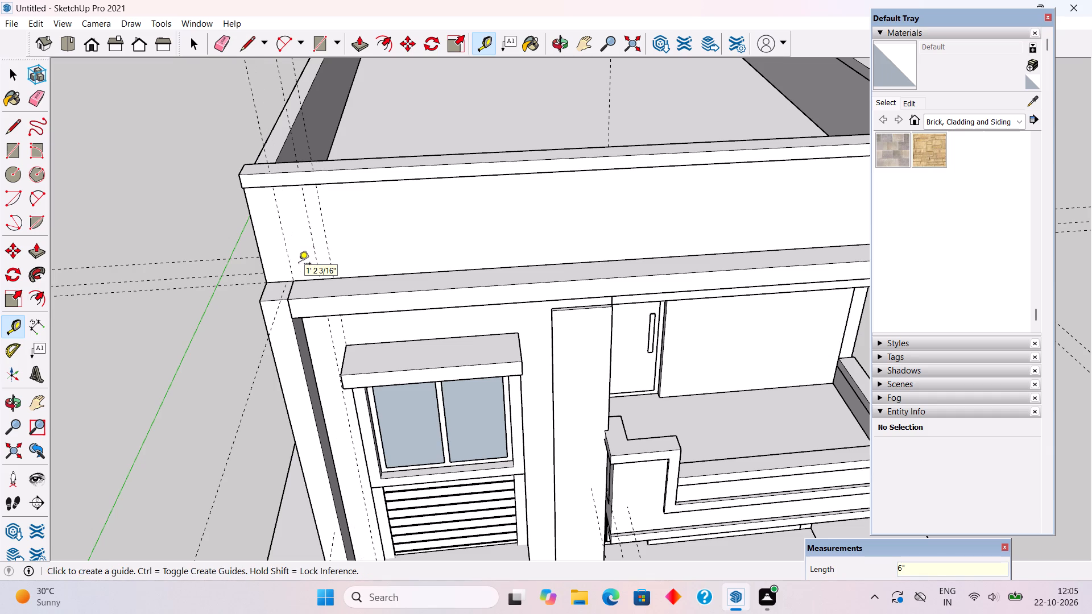
click(314, 255)
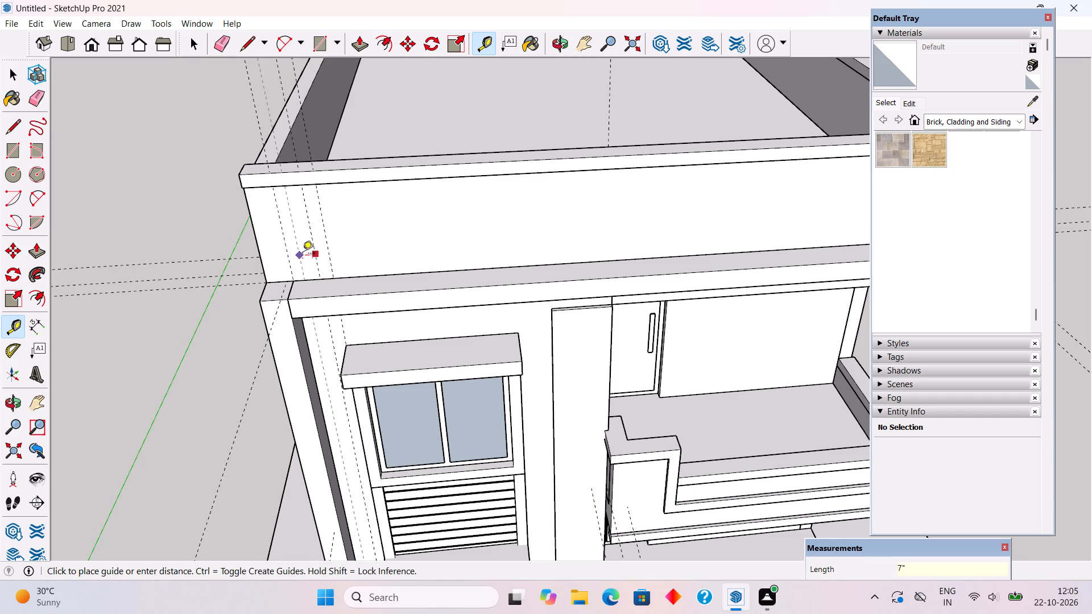
text(6")
key(Return)
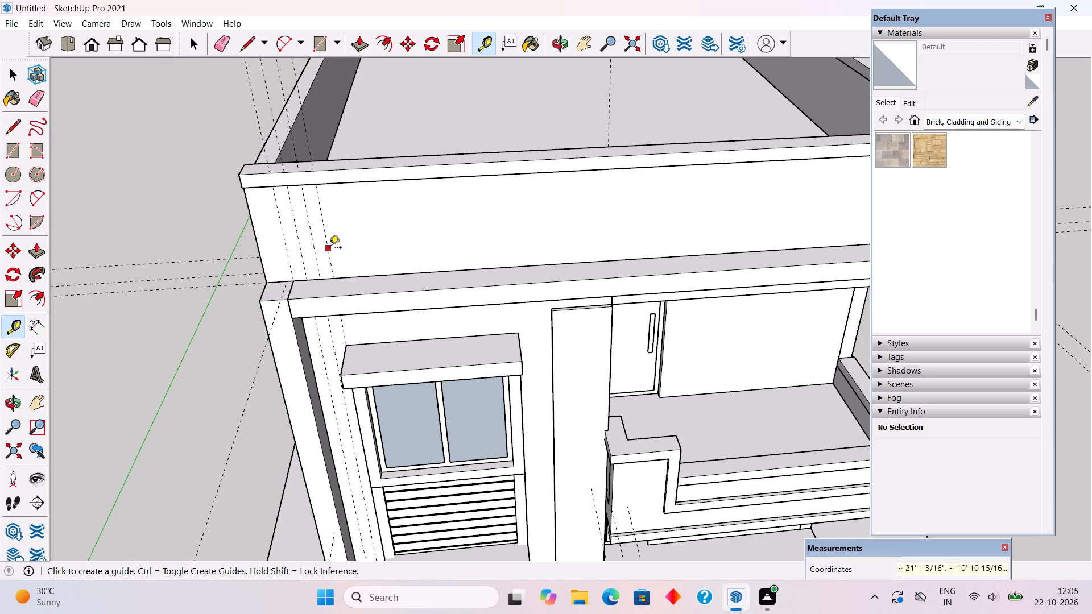
click(329, 248)
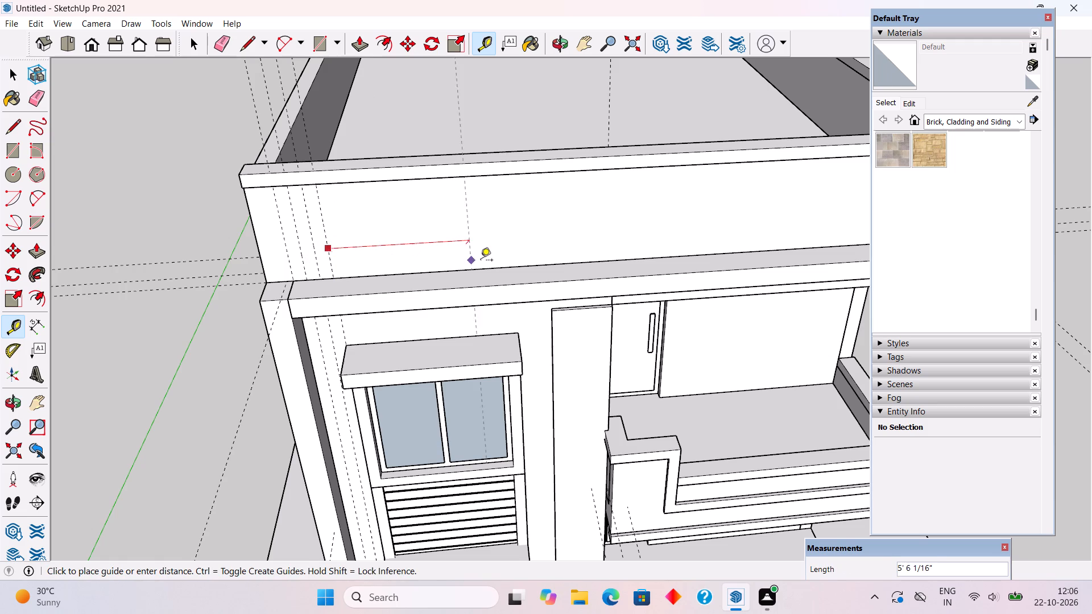
text(6")
key(Return)
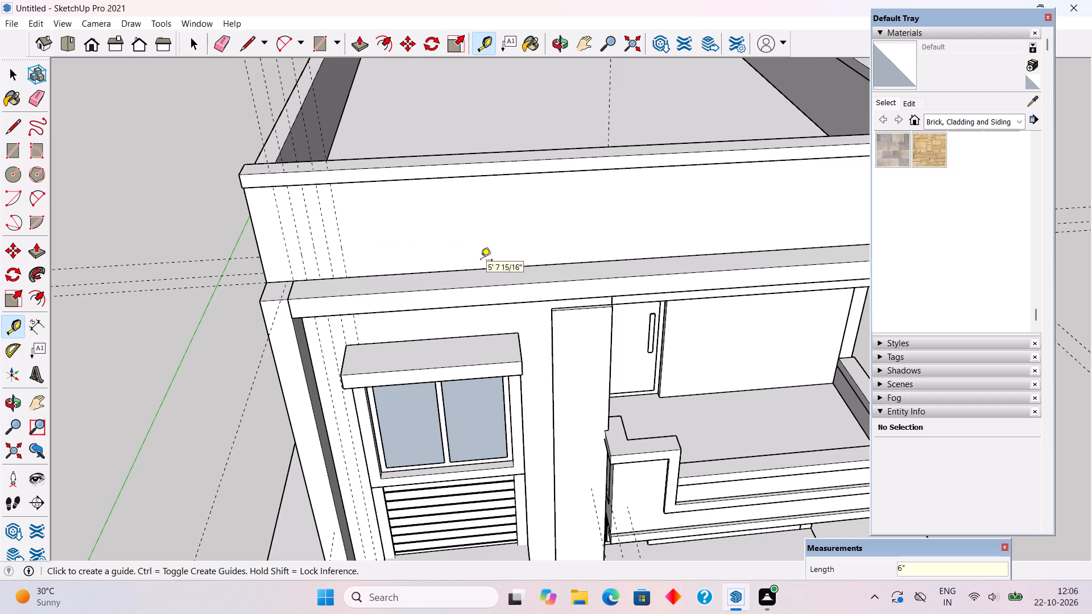
key(space)
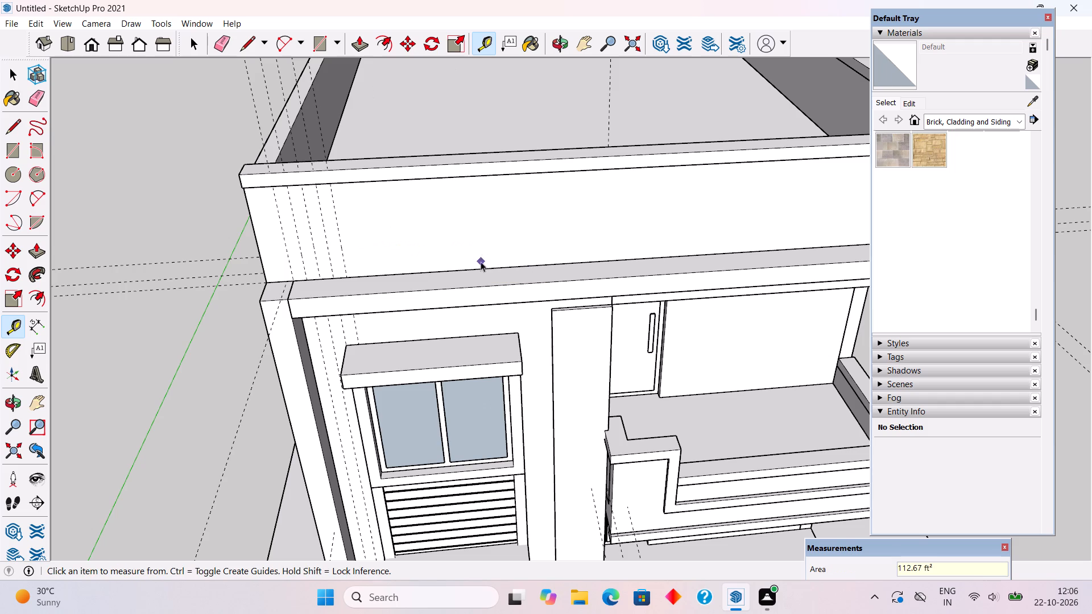
Draw two 6" by 4' vertical rectangles between alternate guides on the front parapet, from the coping's underside down to the ledge.
middle_drag(420, 155, 419, 133)
scroll(360, 160, up, 4)
middle_drag(360, 161, 351, 107)
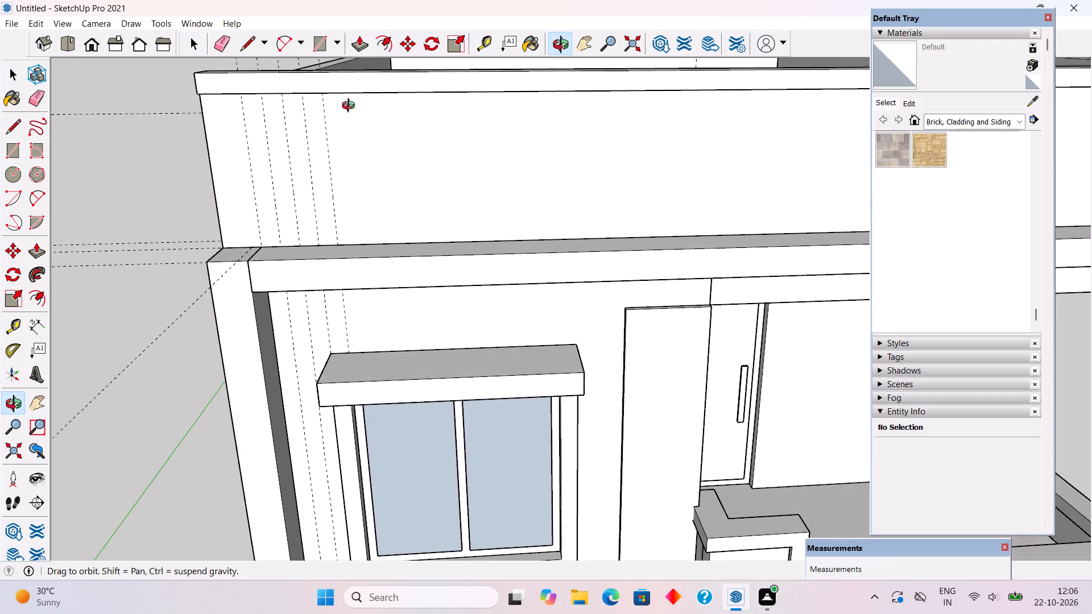
middle_drag(351, 107, 351, 108)
scroll(205, 104, up, 3)
scroll(316, 102, up, 1)
middle_drag(317, 90, 316, 73)
scroll(294, 81, up, 2)
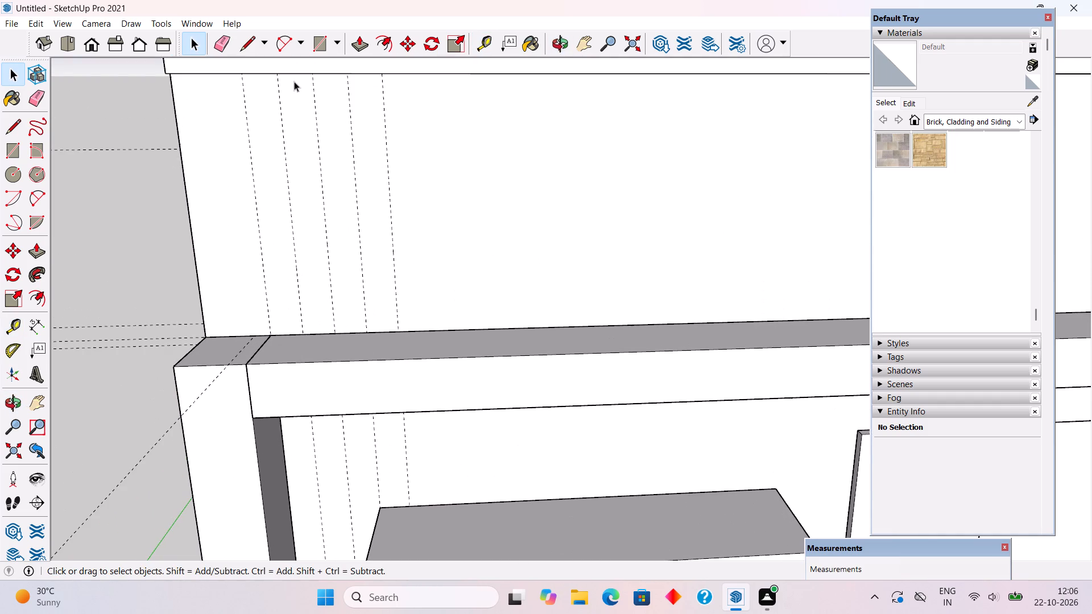
middle_drag(294, 81, 292, 69)
scroll(292, 106, down, 2)
scroll(338, 421, down, 4)
middle_drag(343, 364, 345, 323)
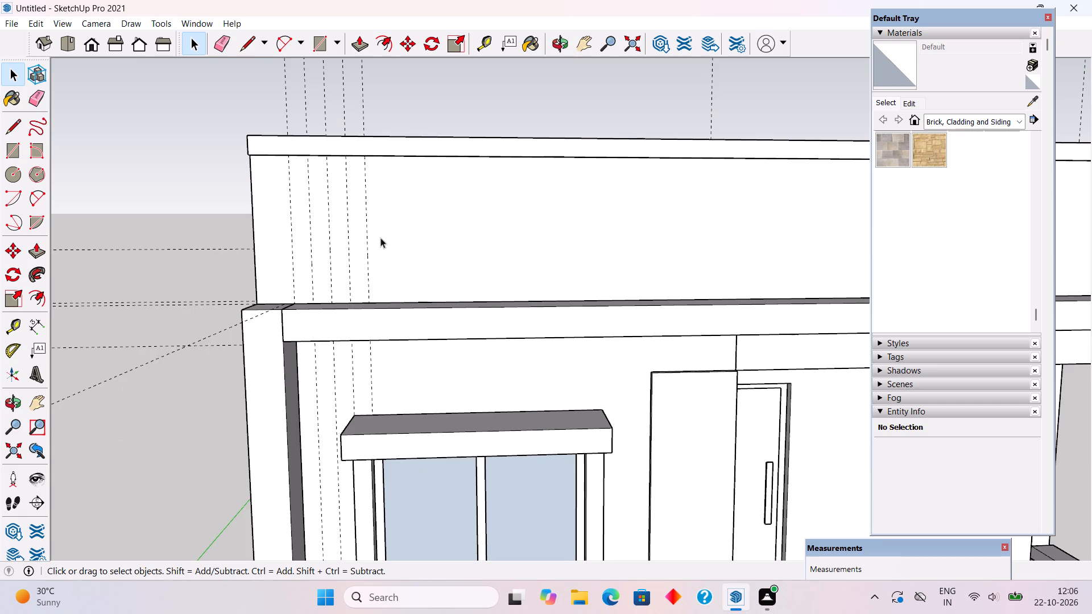
scroll(371, 153, up, 7)
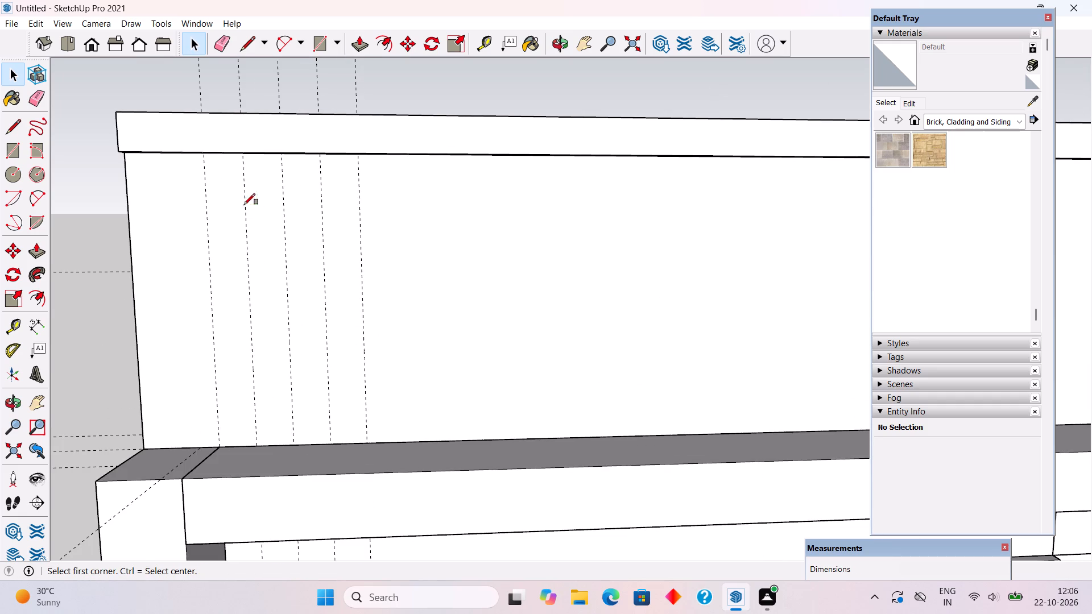
key(r)
middle_drag(246, 159, 244, 146)
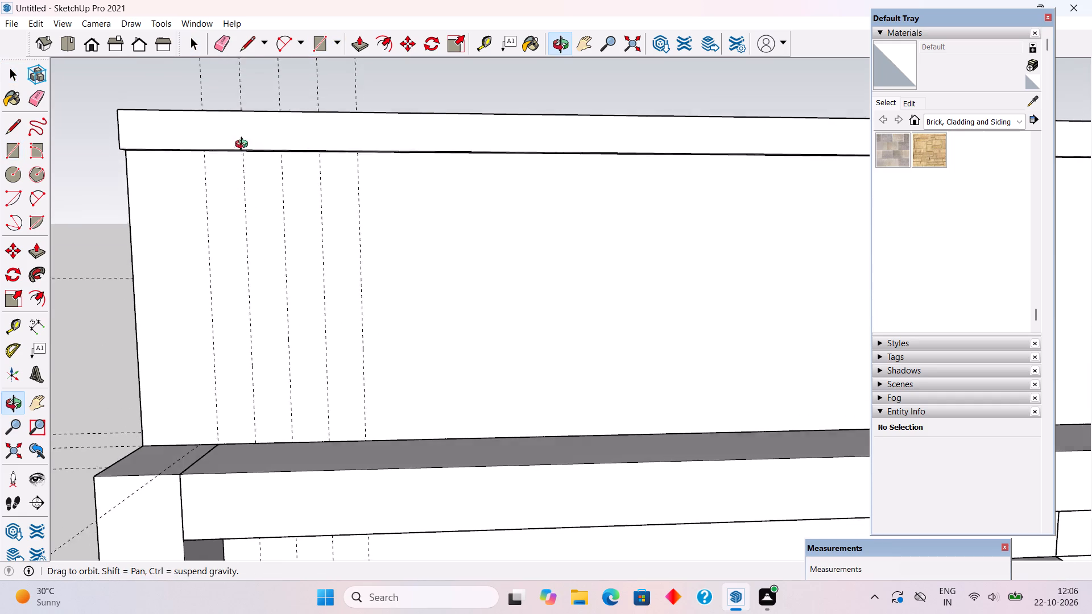
middle_drag(244, 146, 246, 128)
scroll(260, 150, up, 4)
click(242, 130)
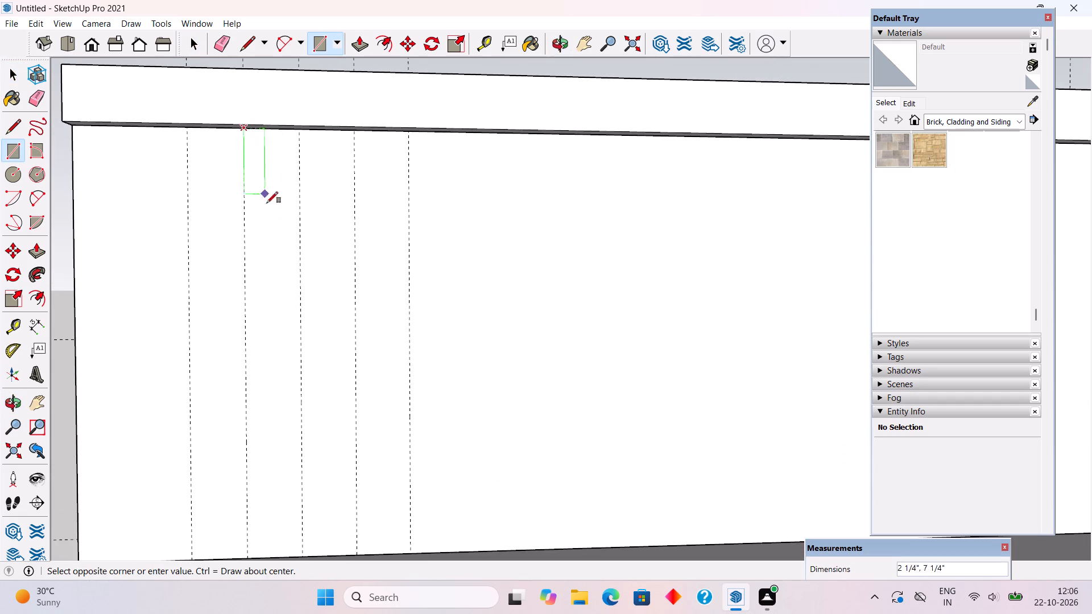
scroll(271, 236, down, 4)
click(293, 463)
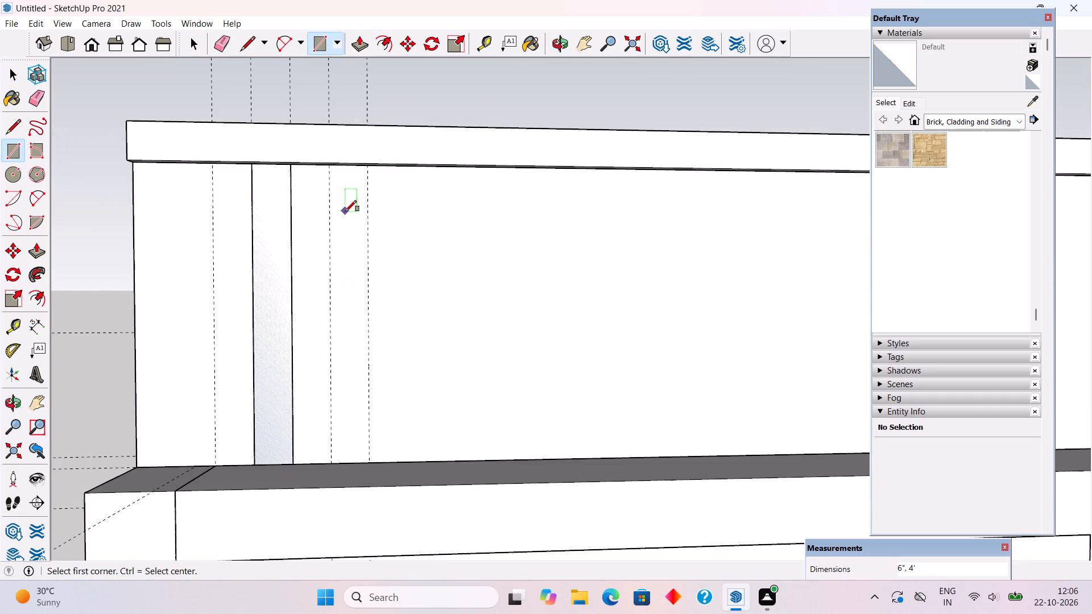
middle_drag(345, 206, 337, 160)
click(335, 155)
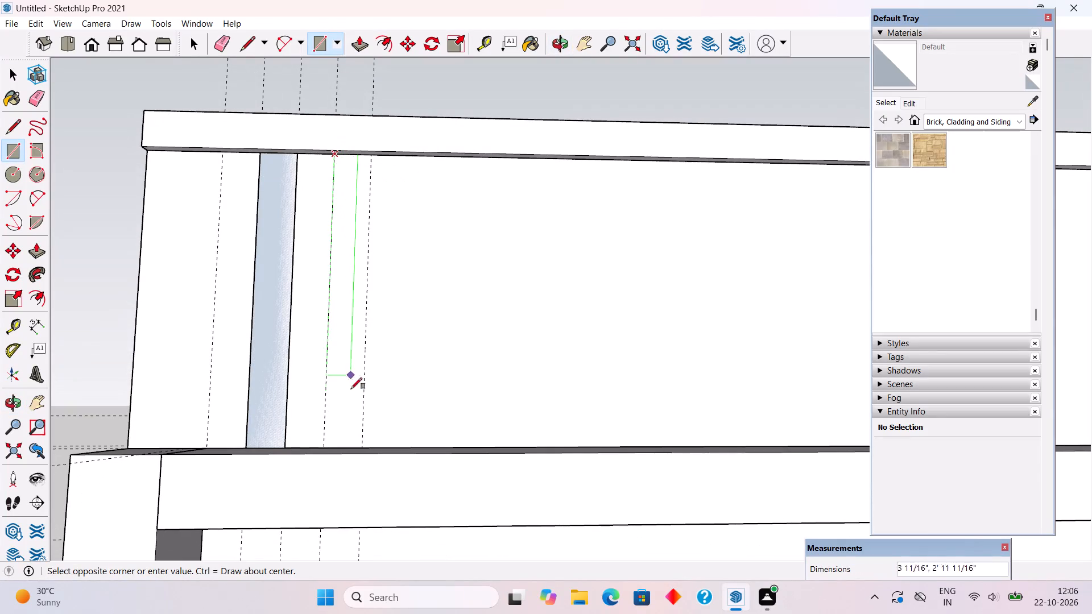
click(362, 445)
key(space)
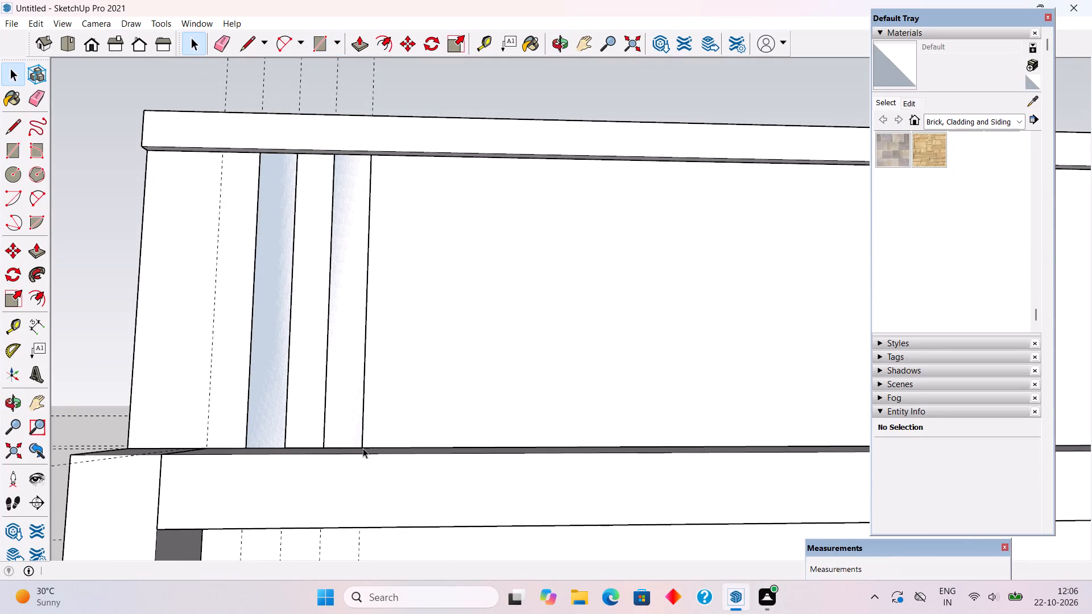
Push/Pull both vertical strips on the front parapet outward 3".
middle_drag(362, 533, 362, 588)
key(p)
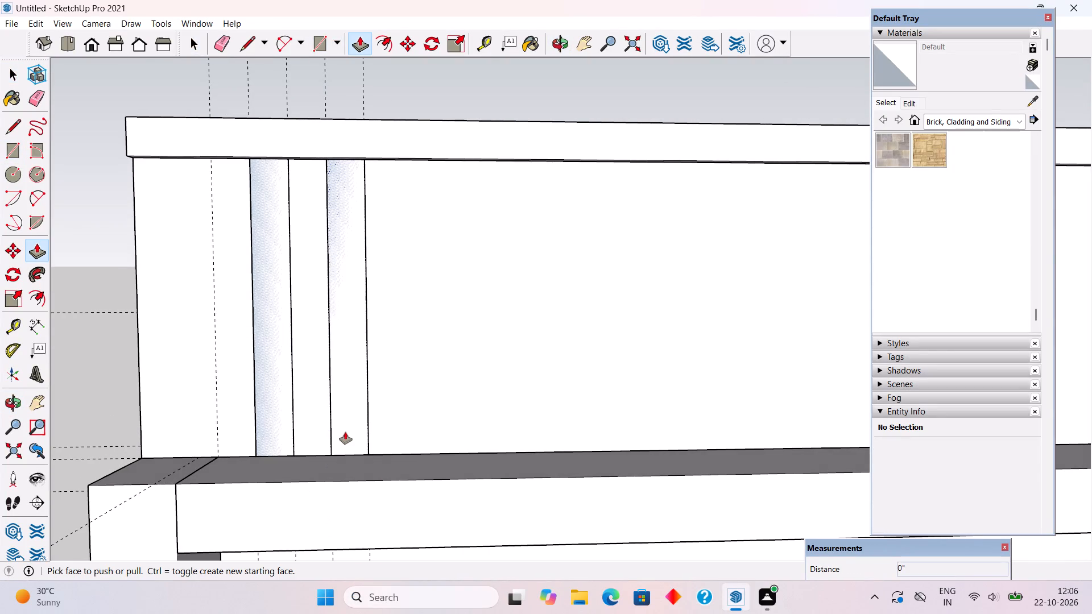
click(345, 432)
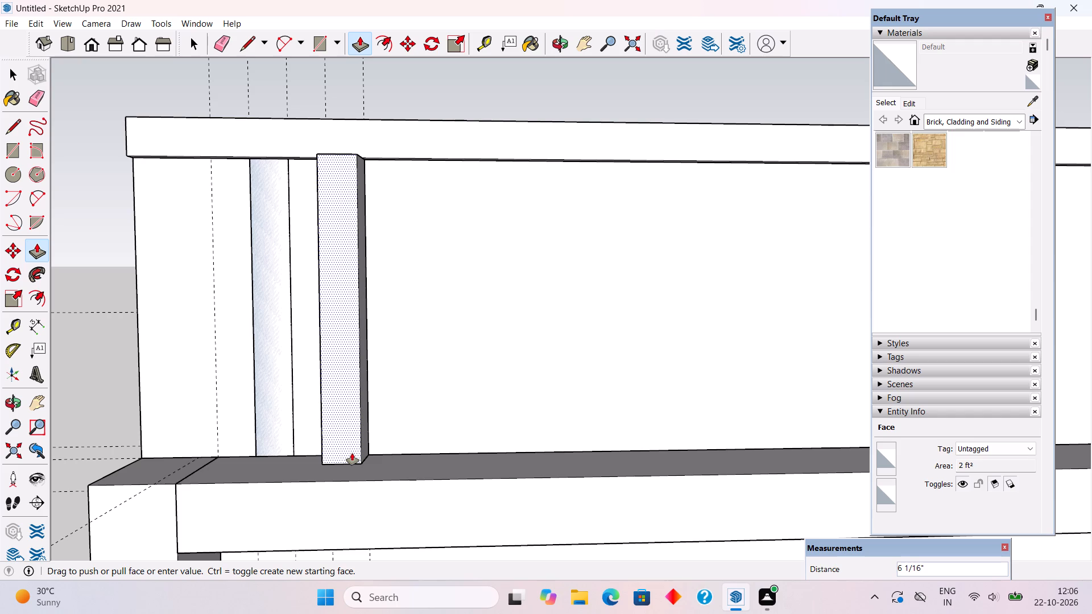
text(3")
key(Return)
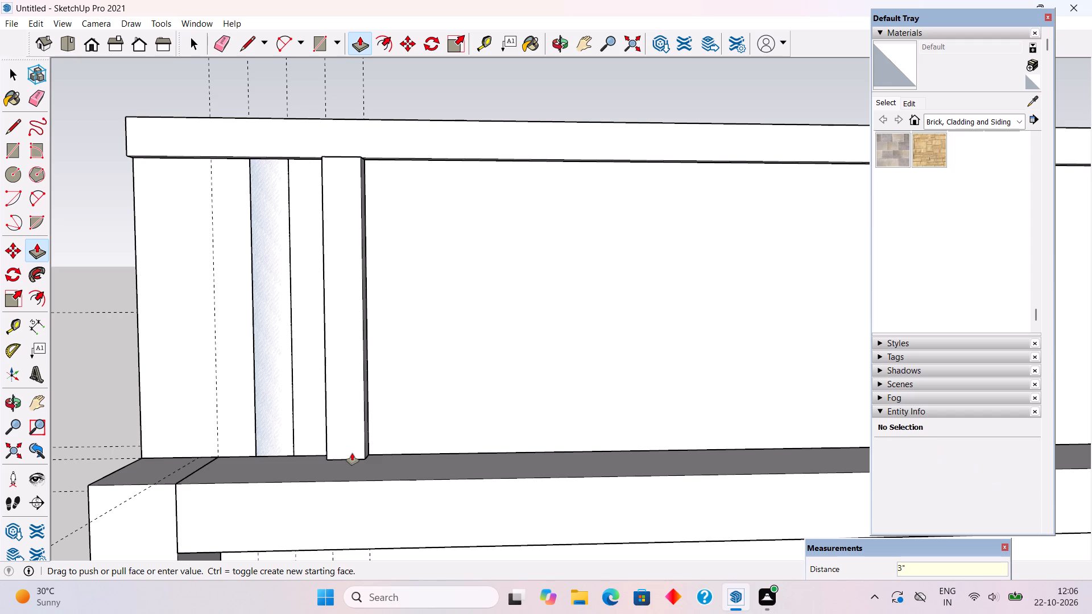
double_click(275, 435)
key(space)
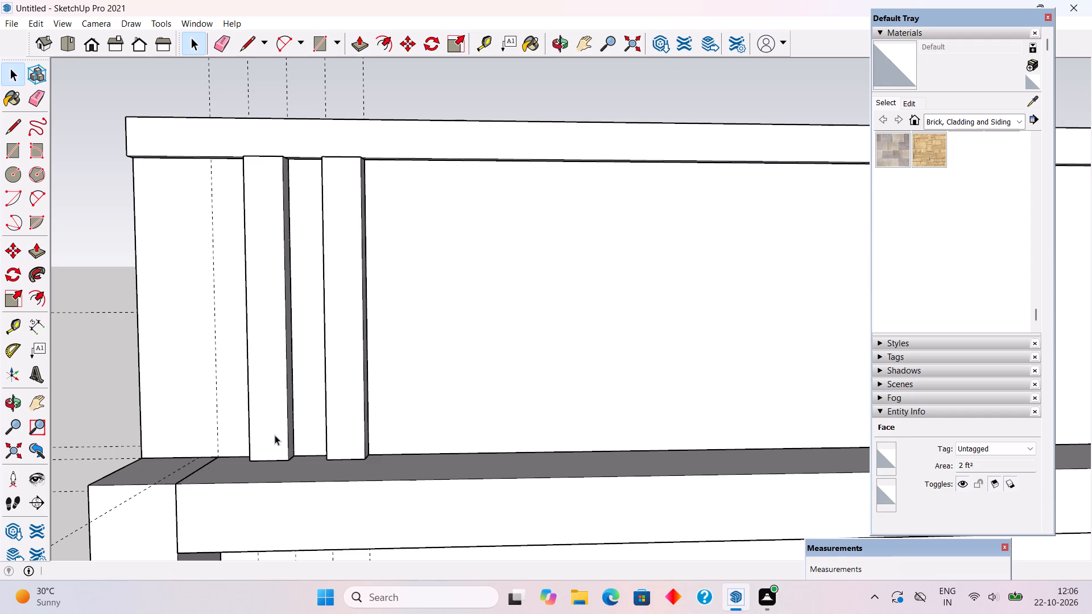
Select all geometry of both vertical strips on the front parapet and make them a single group.
double_click(275, 435)
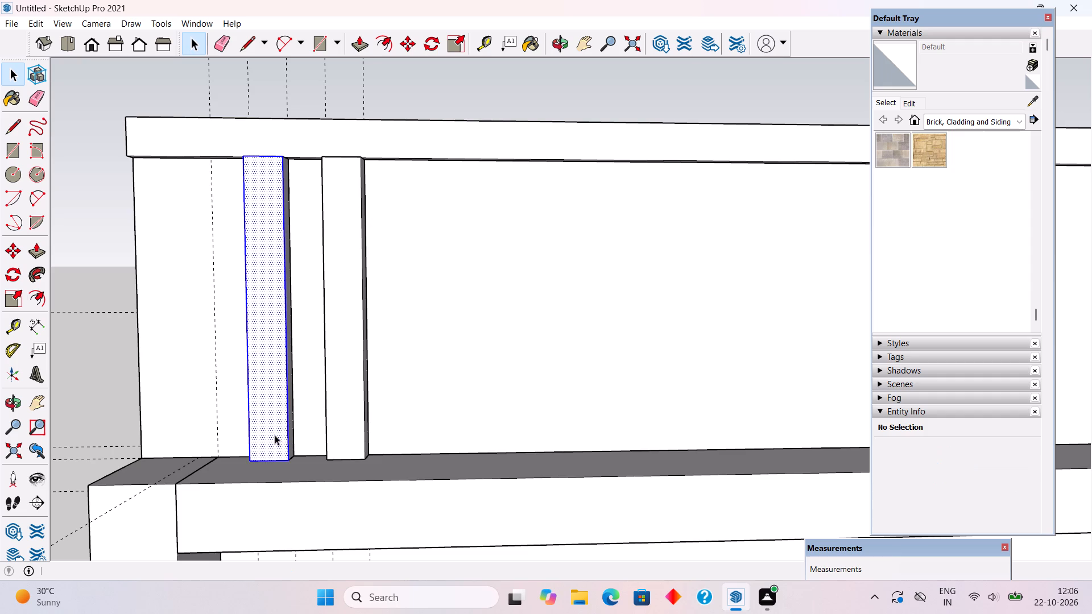
click(275, 435)
double_click(275, 435)
triple_click(356, 440)
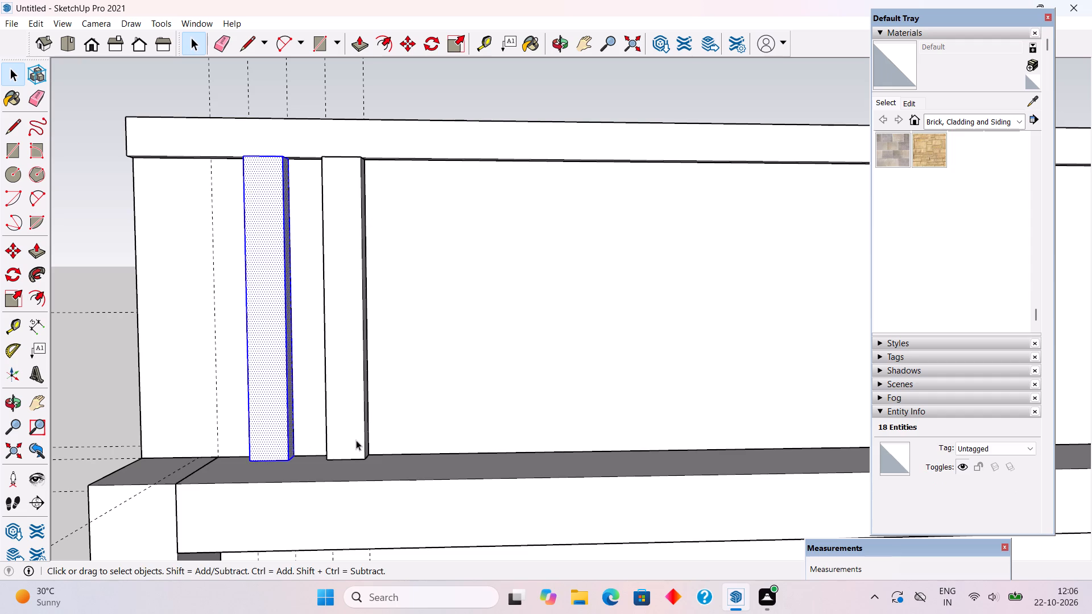
click(356, 440)
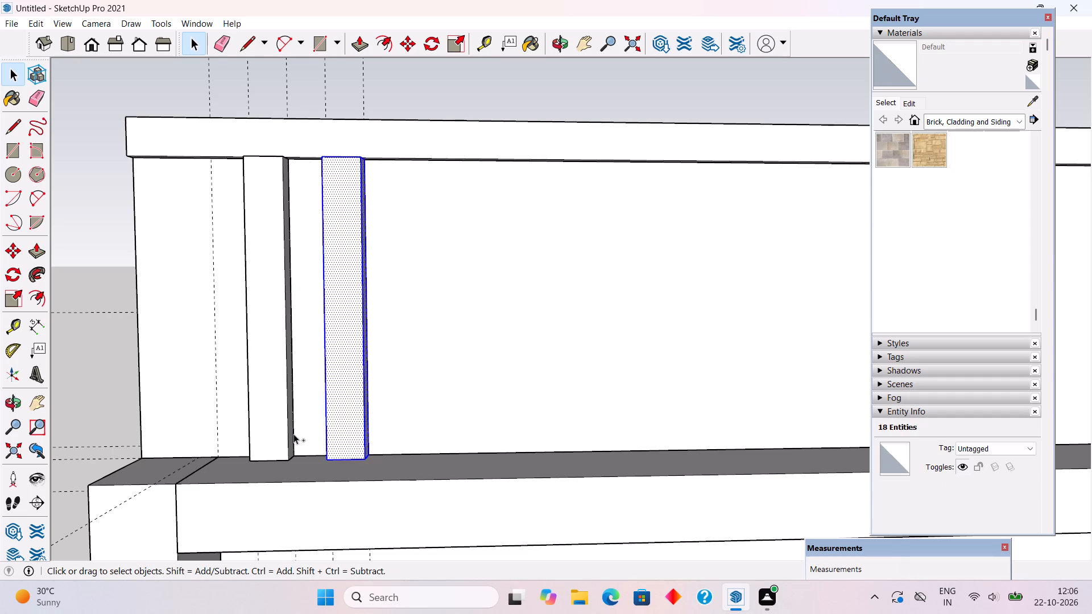
ctrl+triple_click(287, 437)
ctrl+right_click(287, 437)
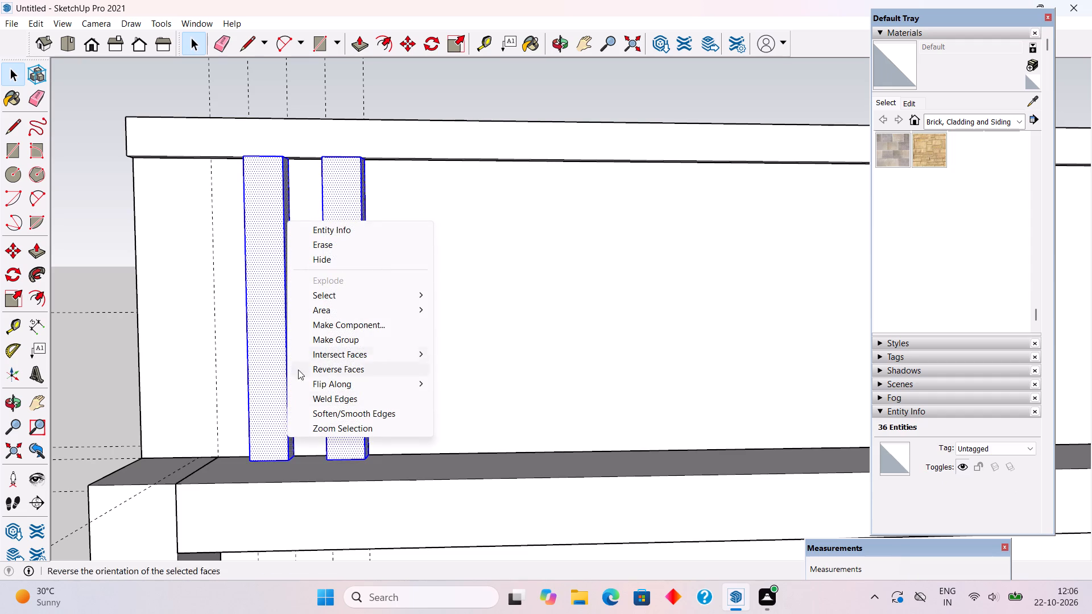
click(315, 338)
click(282, 371)
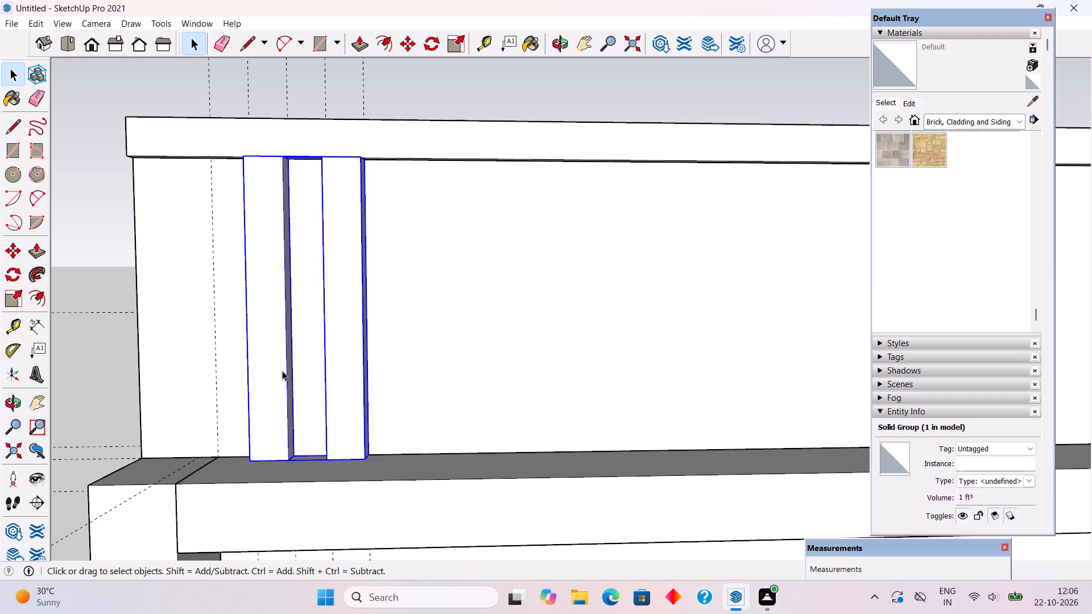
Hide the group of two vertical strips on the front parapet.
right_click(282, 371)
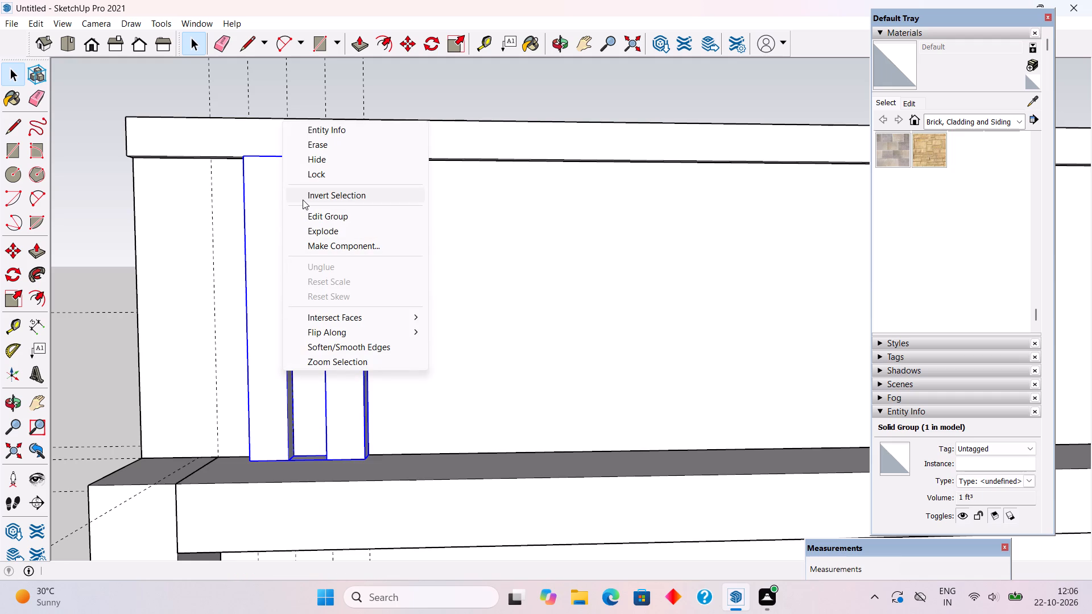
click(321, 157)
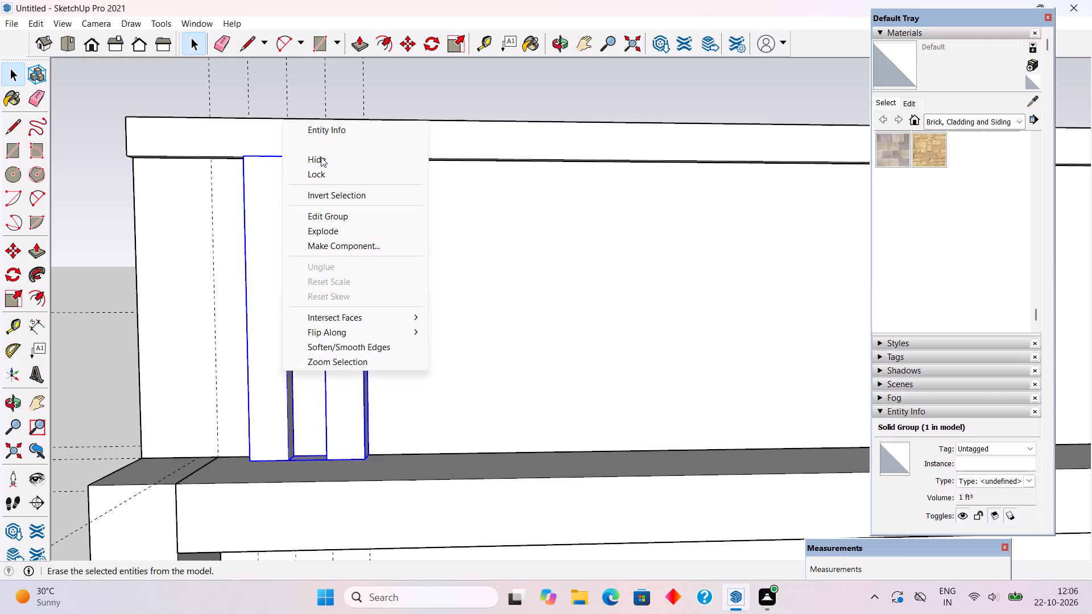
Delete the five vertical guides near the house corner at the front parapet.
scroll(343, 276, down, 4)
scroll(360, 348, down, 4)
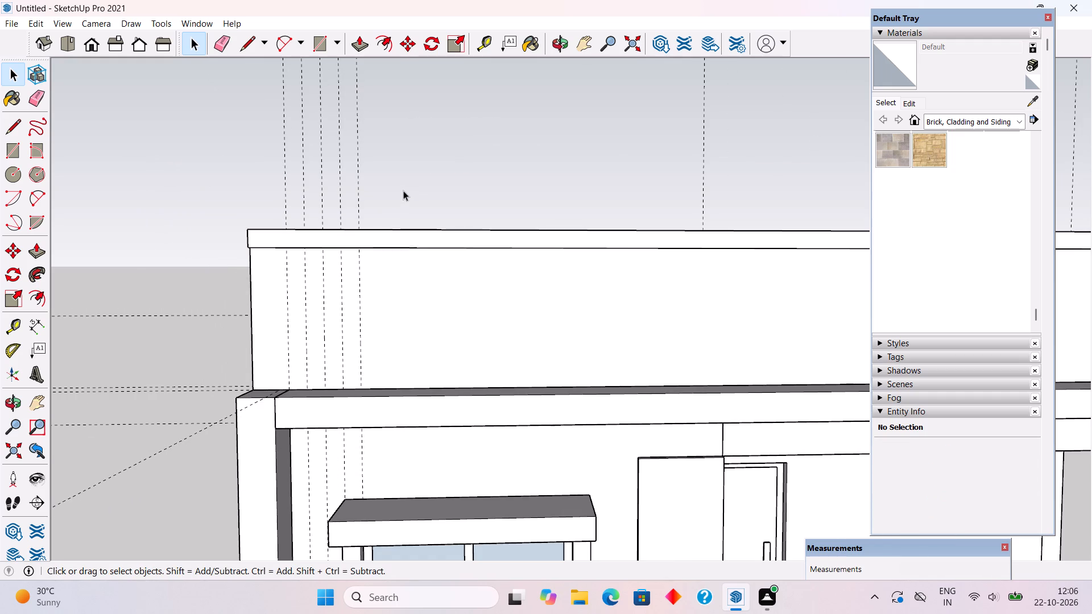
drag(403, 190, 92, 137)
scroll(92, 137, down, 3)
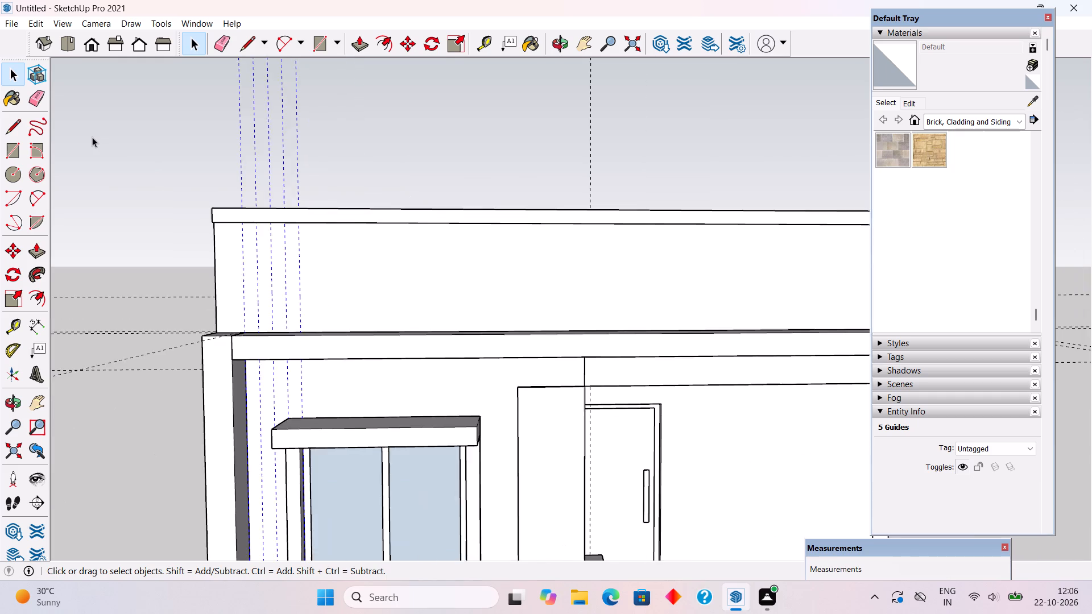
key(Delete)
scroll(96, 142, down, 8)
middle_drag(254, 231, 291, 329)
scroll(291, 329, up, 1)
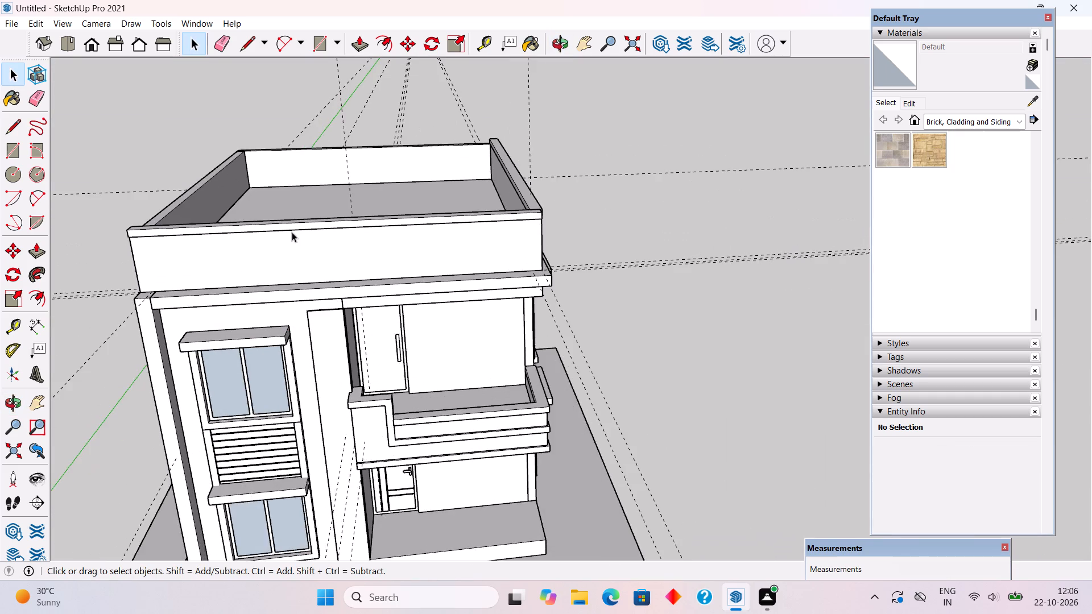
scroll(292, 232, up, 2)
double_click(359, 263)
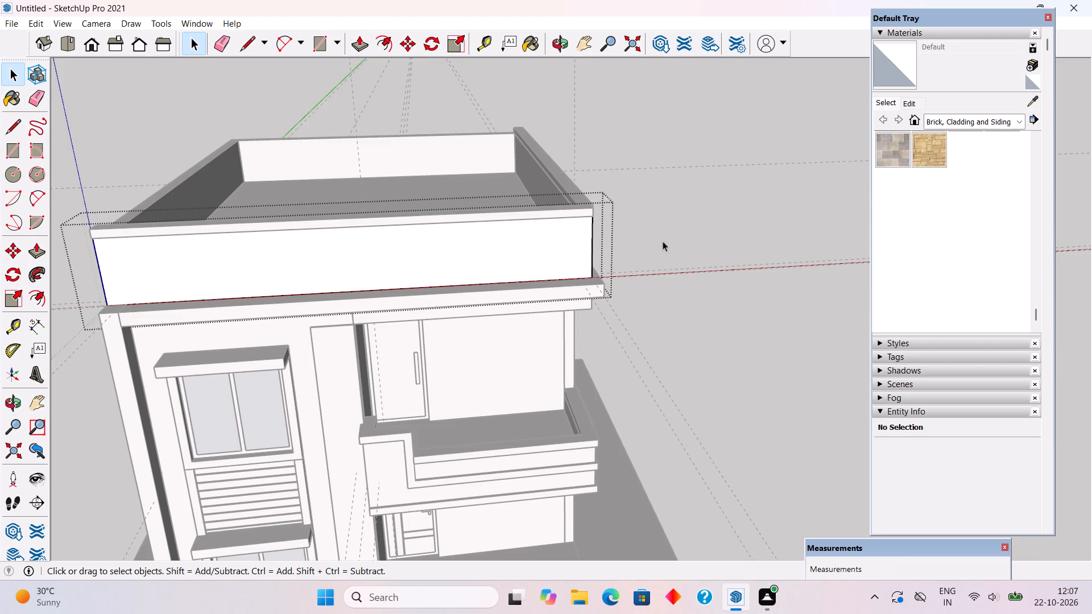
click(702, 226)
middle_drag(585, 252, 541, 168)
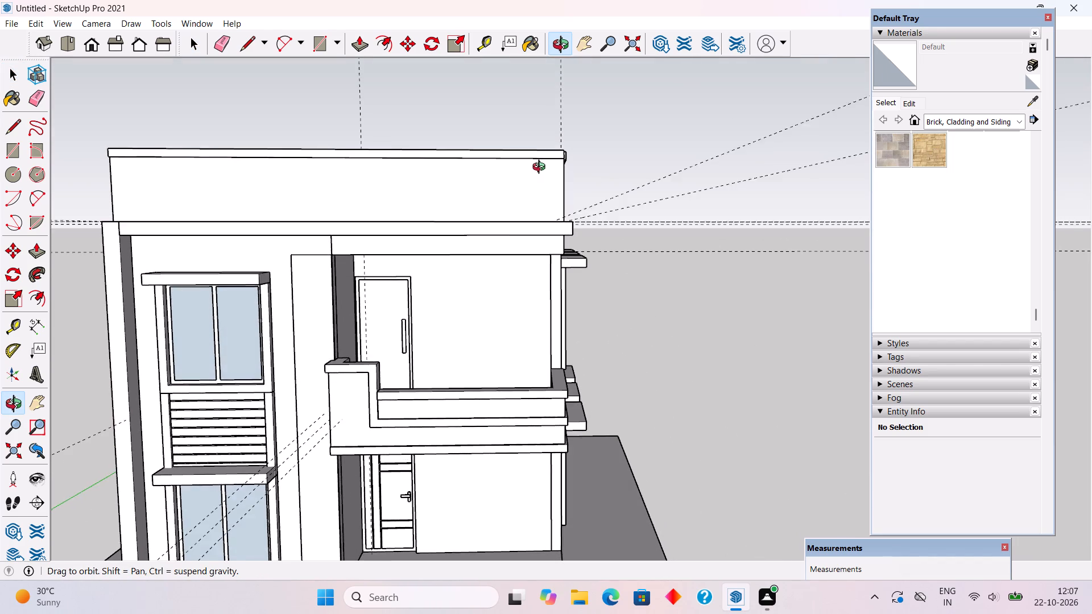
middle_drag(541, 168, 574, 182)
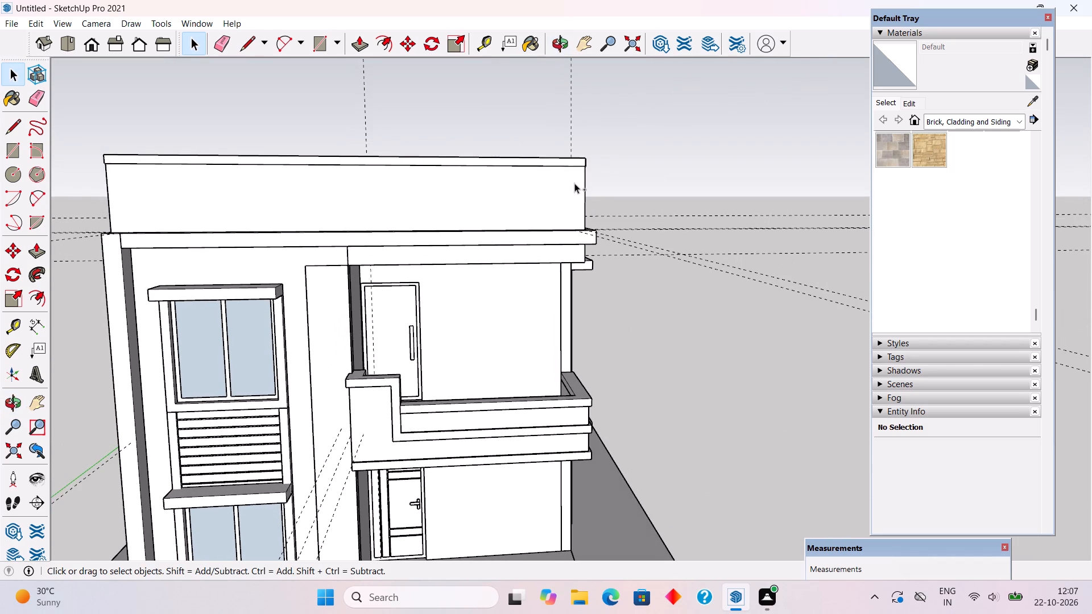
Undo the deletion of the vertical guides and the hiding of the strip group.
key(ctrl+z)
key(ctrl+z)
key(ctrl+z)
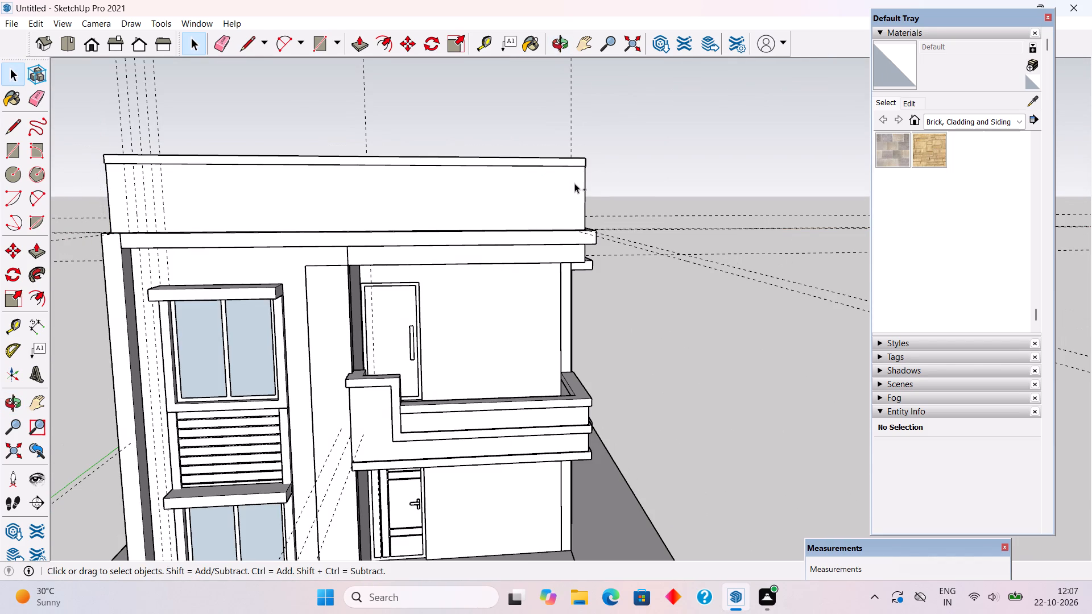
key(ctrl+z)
Copy the strip group about 24' along the front parapet, placing it near the opposite corner above the balcony.
scroll(130, 185, up, 4)
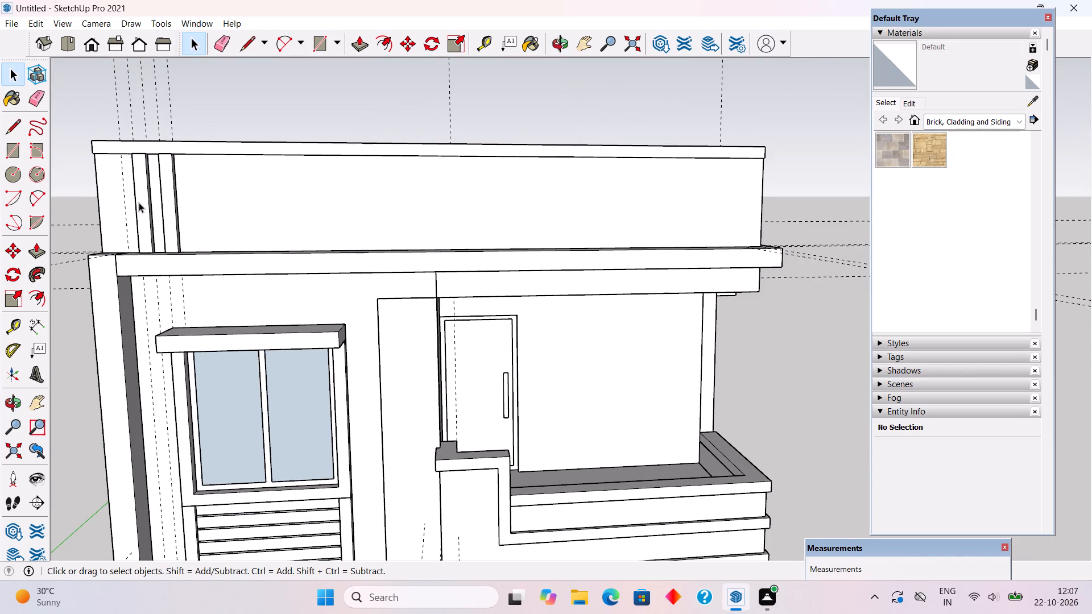
ctrl+click(139, 203)
key(m)
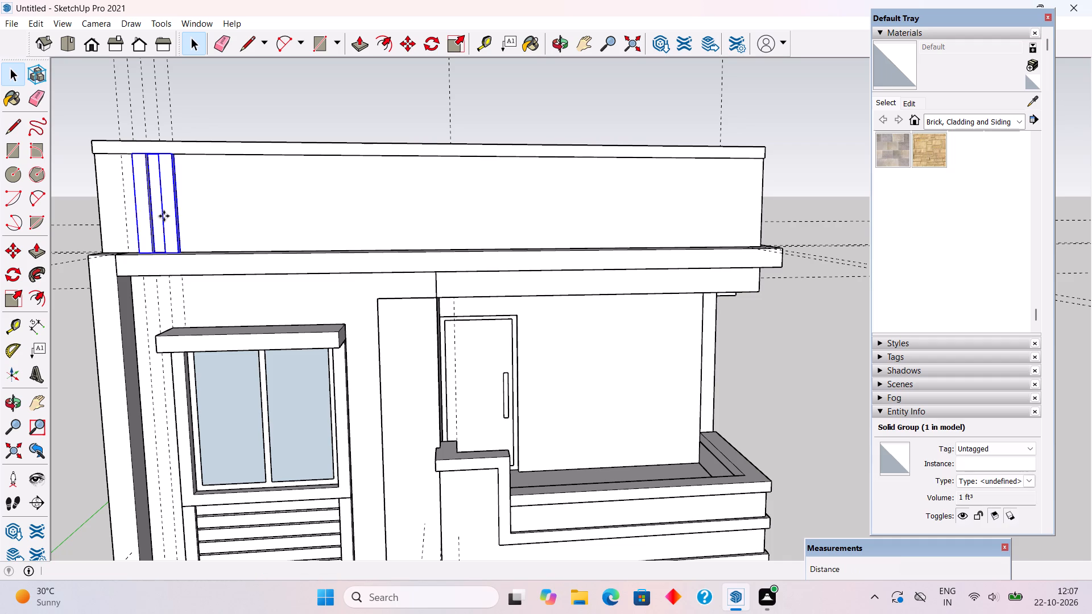
click(164, 216)
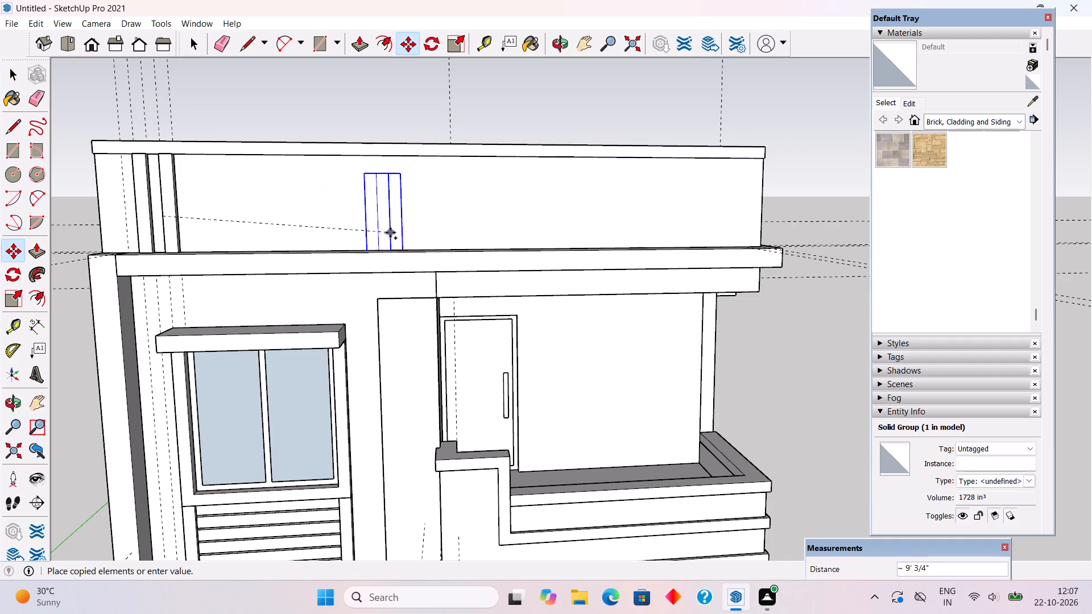
scroll(390, 233, down, 5)
scroll(598, 216, up, 4)
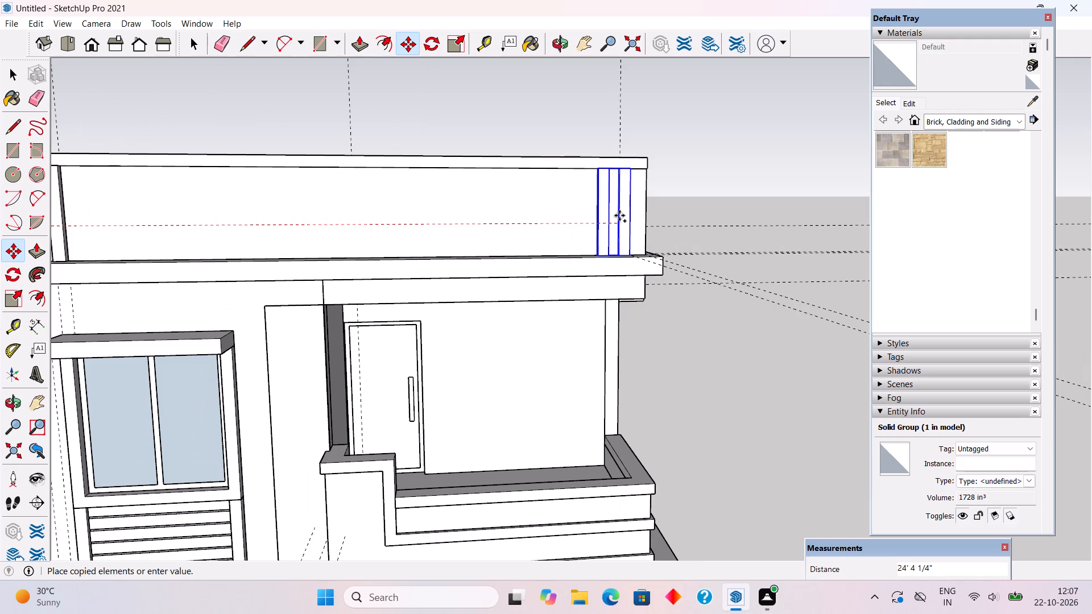
click(613, 217)
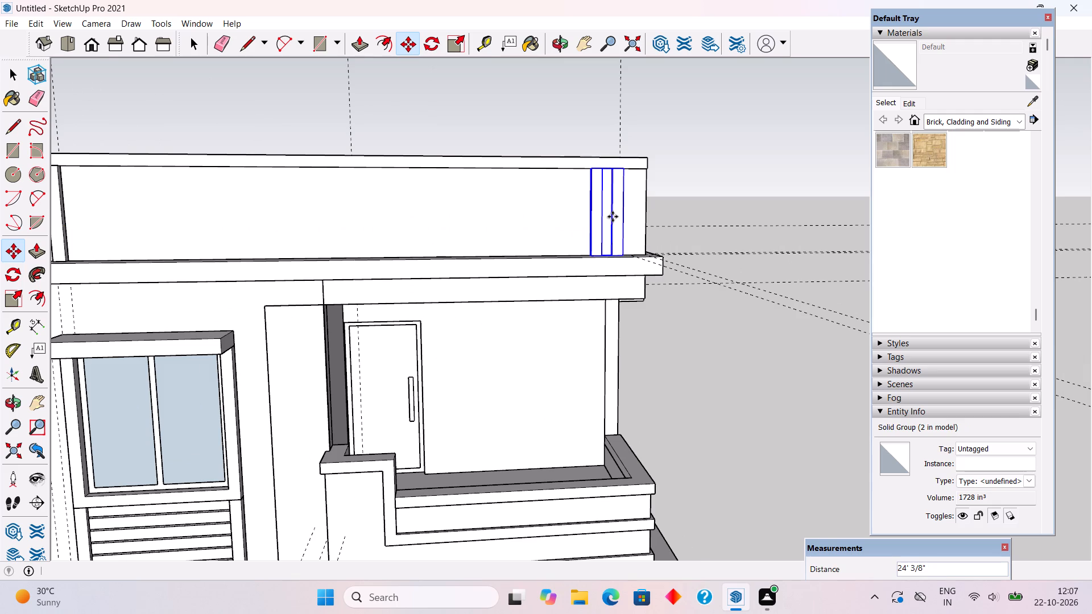
key(space)
scroll(639, 233, down, 5)
click(550, 115)
Hide both vertical strip groups on the front parapet.
middle_drag(533, 198, 208, 126)
scroll(408, 203, down, 1)
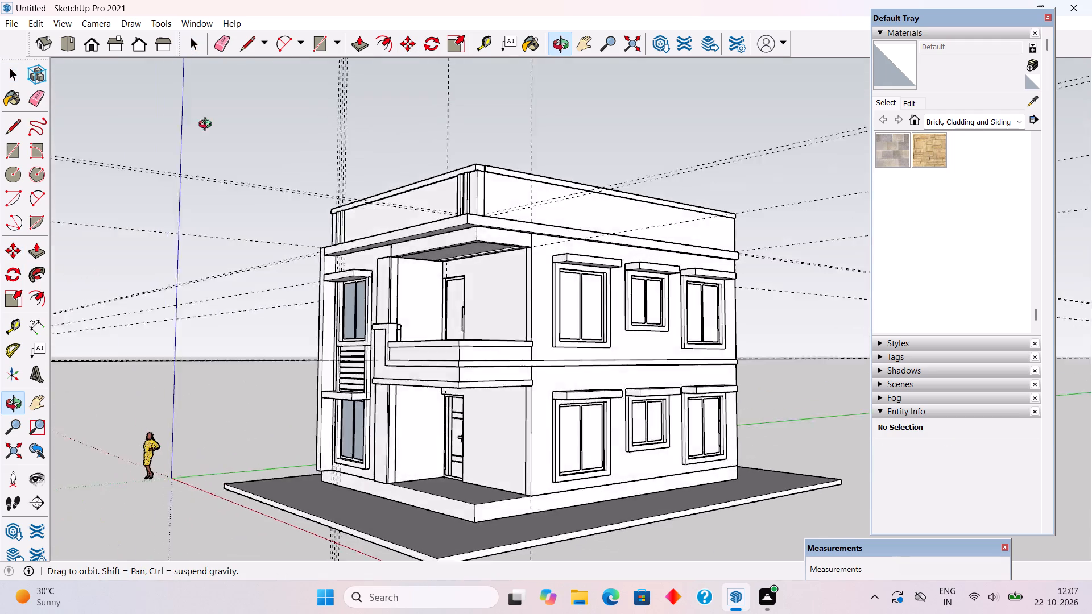
middle_drag(208, 126, 580, 239)
scroll(485, 258, up, 5)
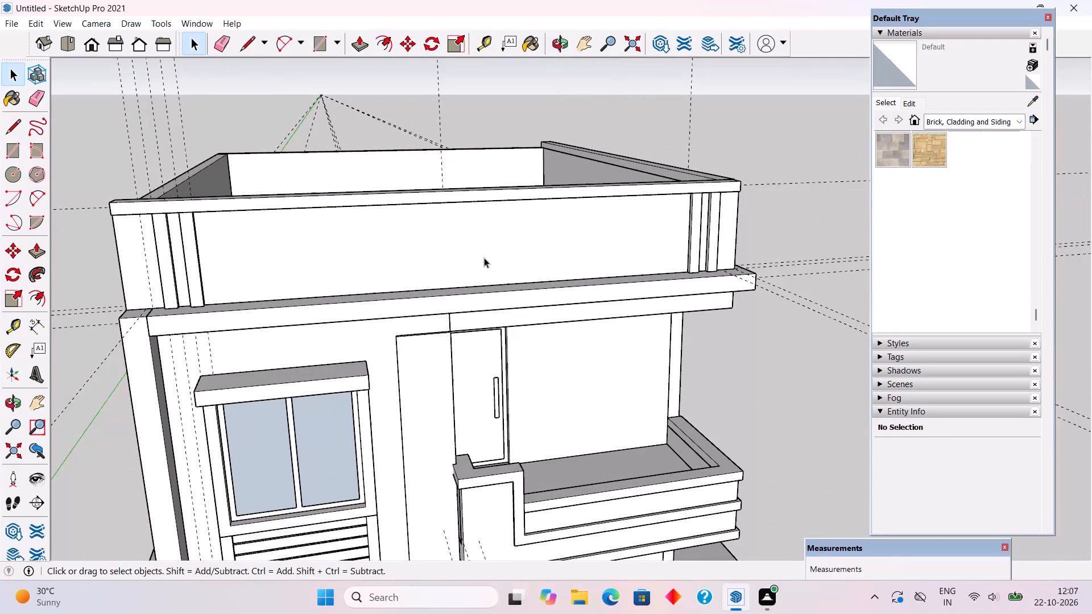
ctrl+click(193, 298)
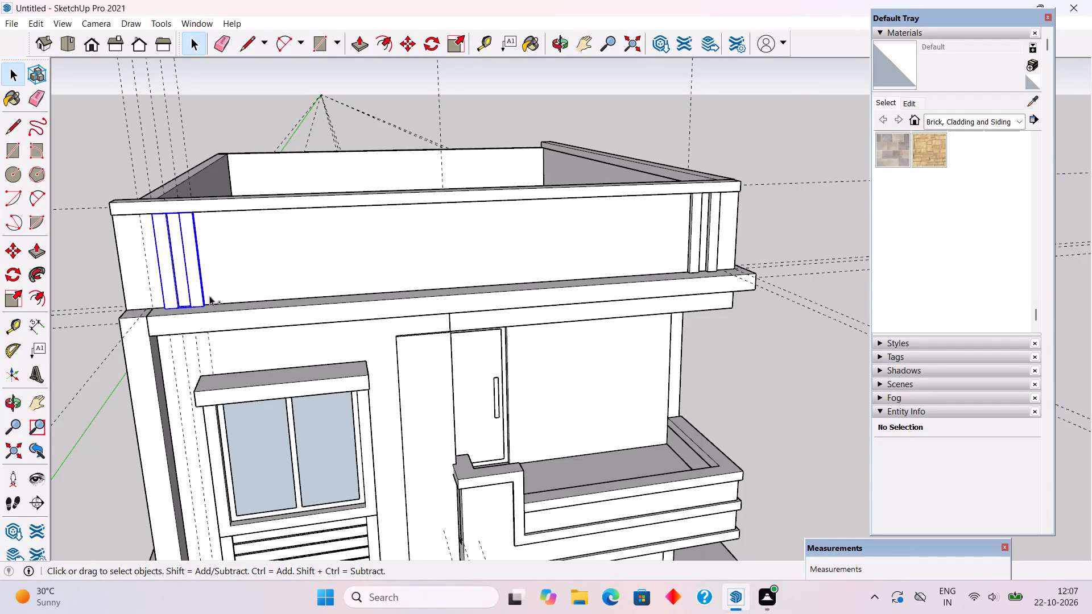
ctrl+click(697, 261)
ctrl+right_click(697, 261)
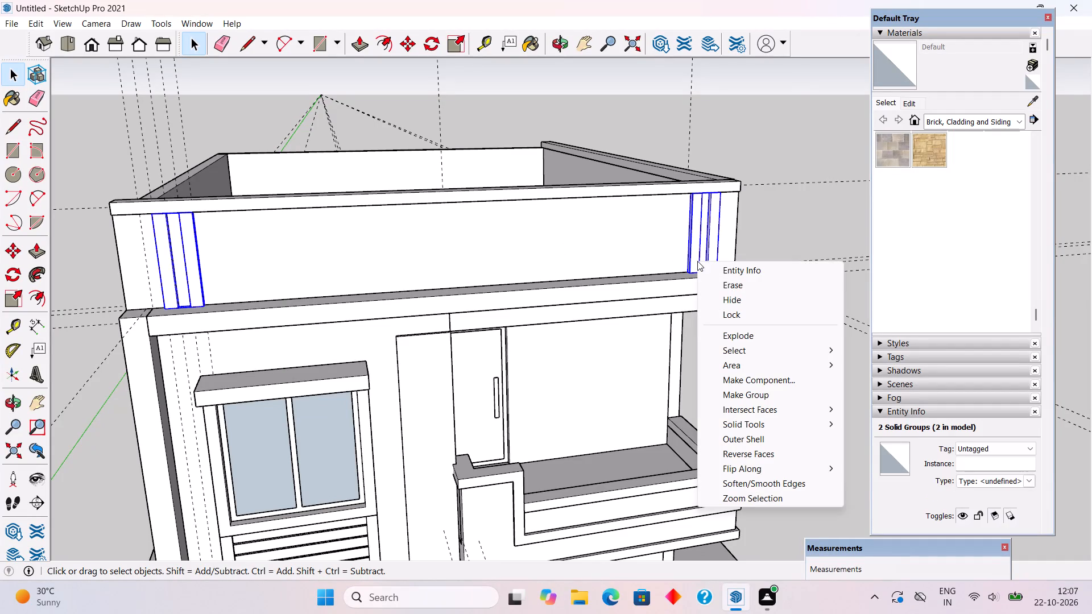
click(722, 300)
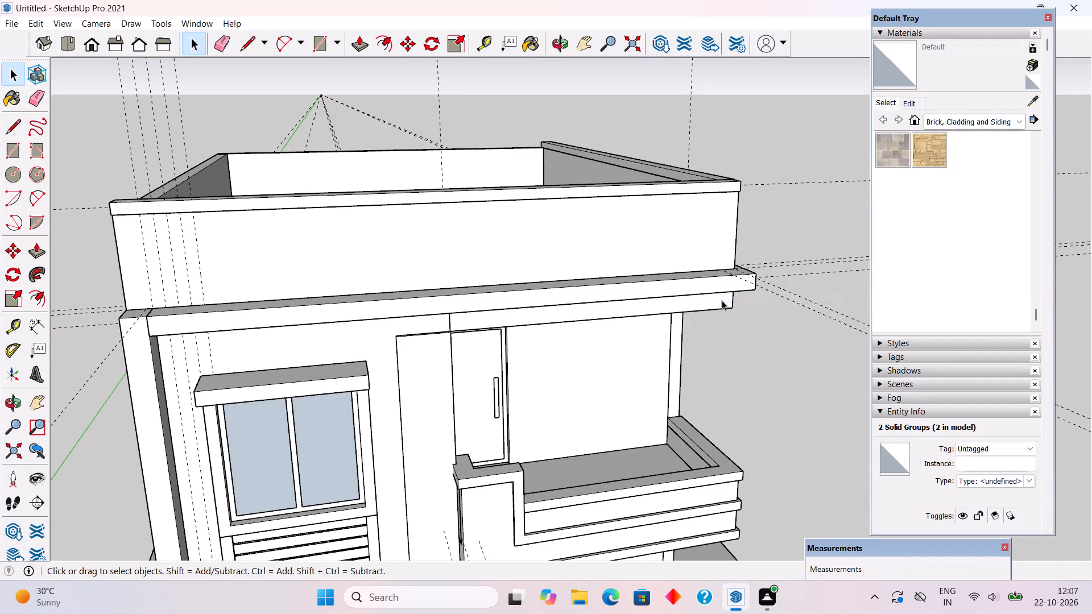
Delete the five vertical guides that cross the front parapet and upper window.
middle_drag(662, 236, 640, 210)
scroll(640, 210, down, 4)
drag(350, 109, 349, 109)
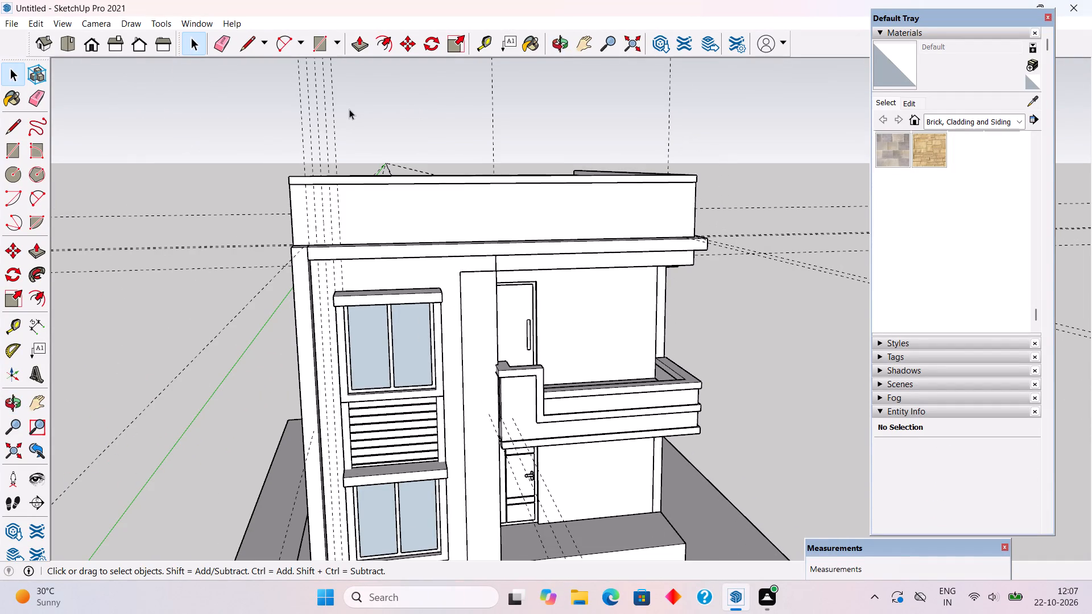
drag(349, 109, 288, 117)
key(Delete)
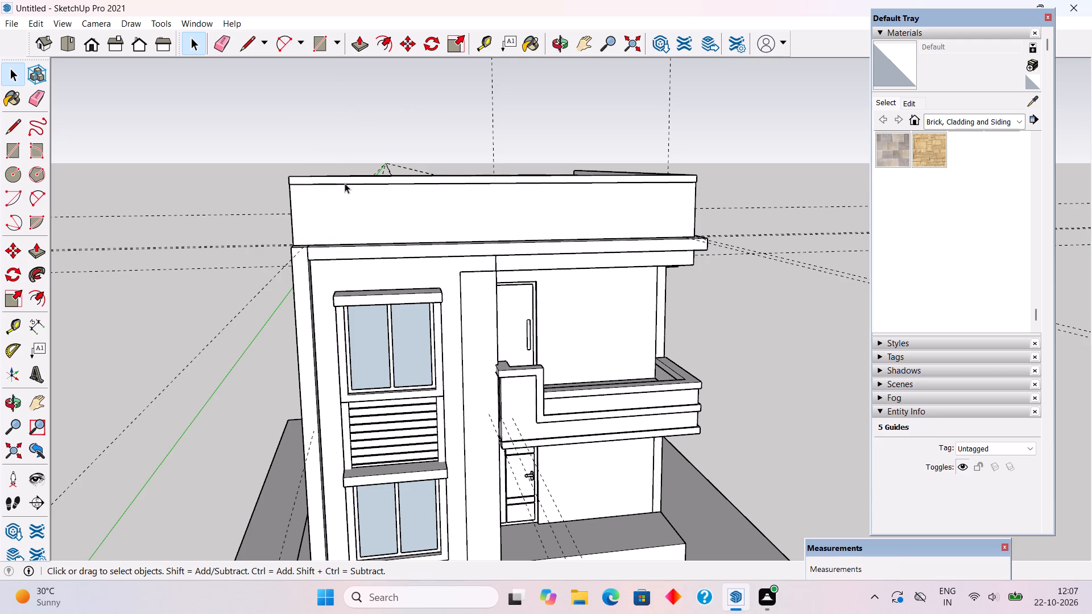
Inside the front parapet group, add a horizontal guide 6" below the face's top edge under the coping.
scroll(408, 204, up, 4)
triple_click(415, 213)
middle_drag(439, 225, 417, 169)
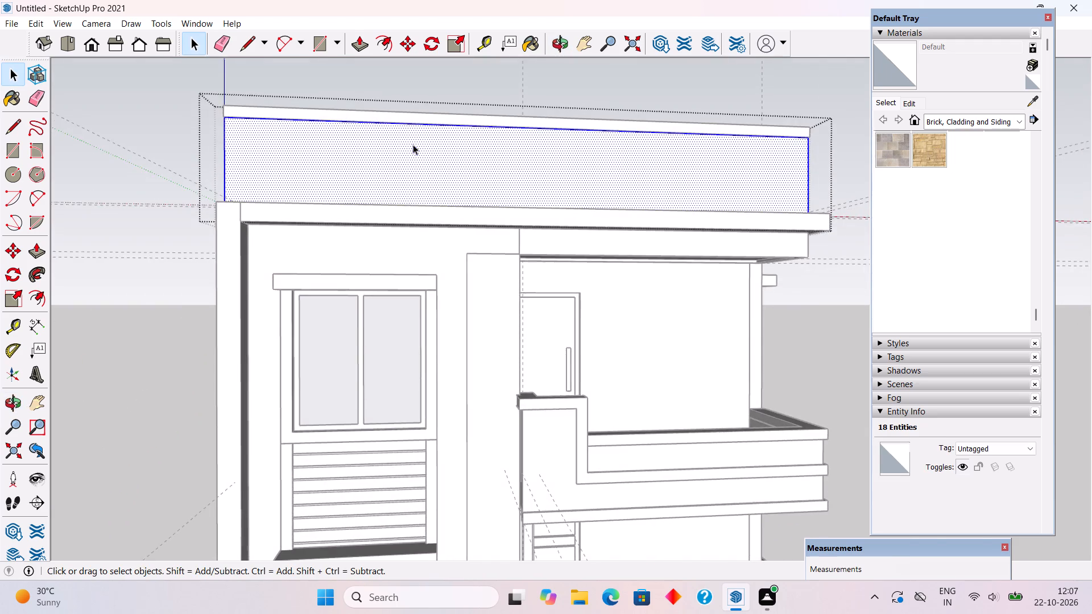
scroll(422, 113, up, 7)
middle_drag(442, 134, 432, 102)
scroll(433, 103, up, 4)
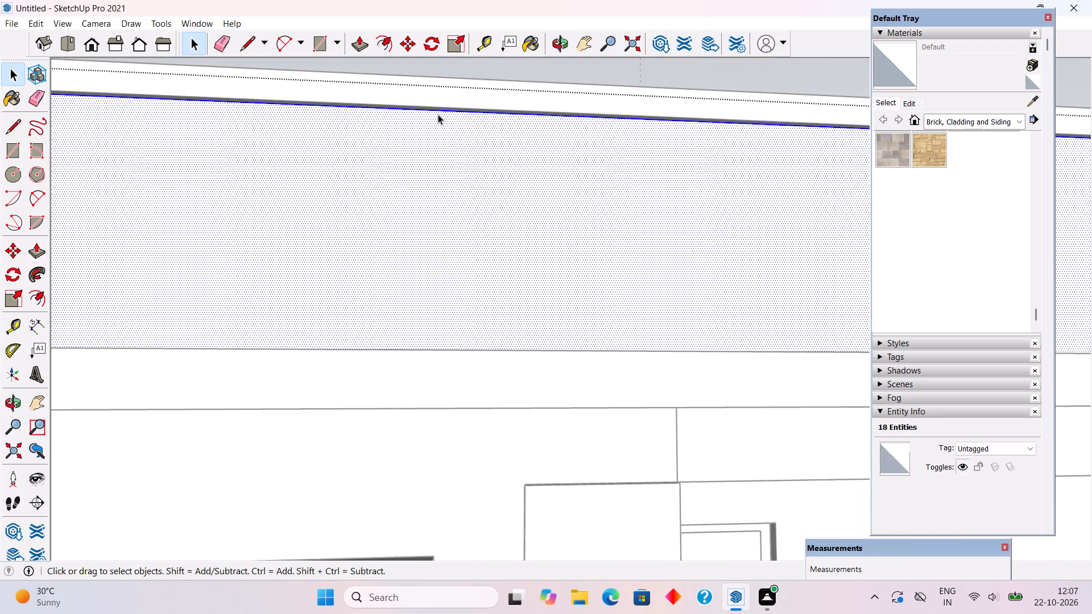
key(t)
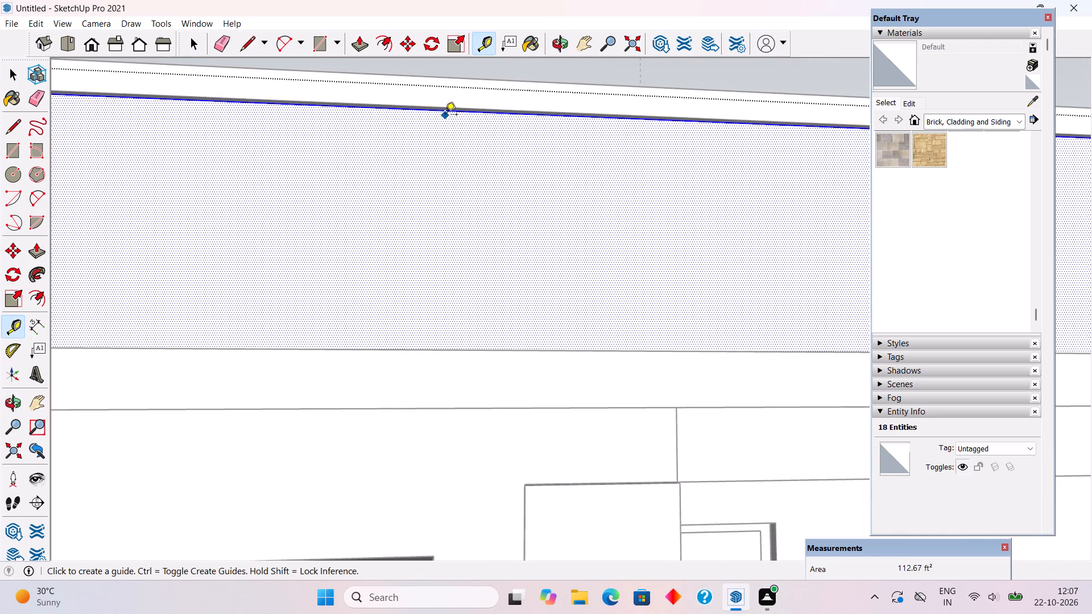
click(451, 114)
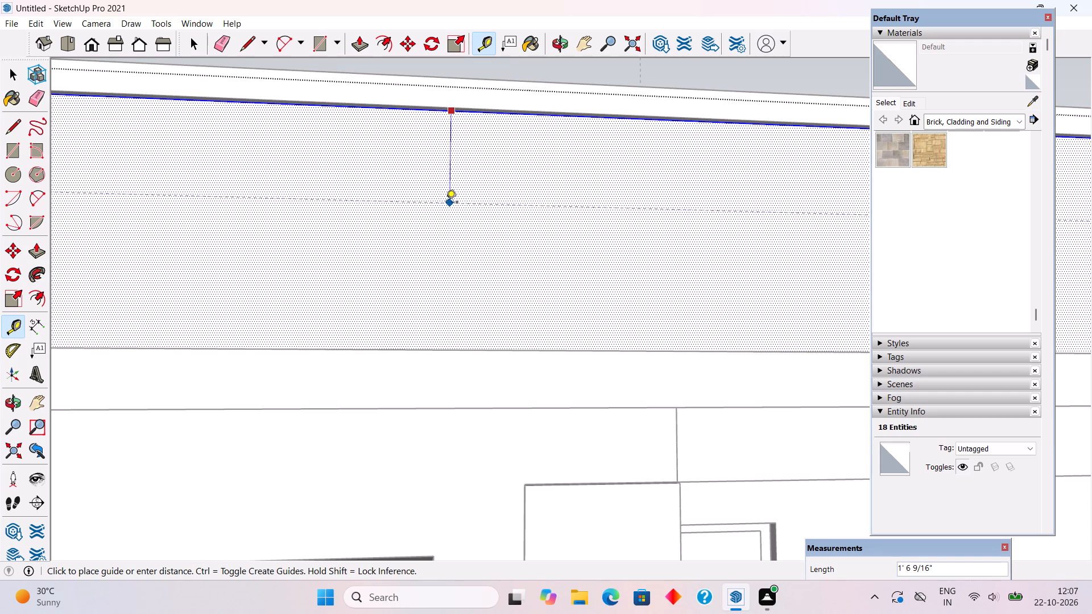
text(6")
key(Return)
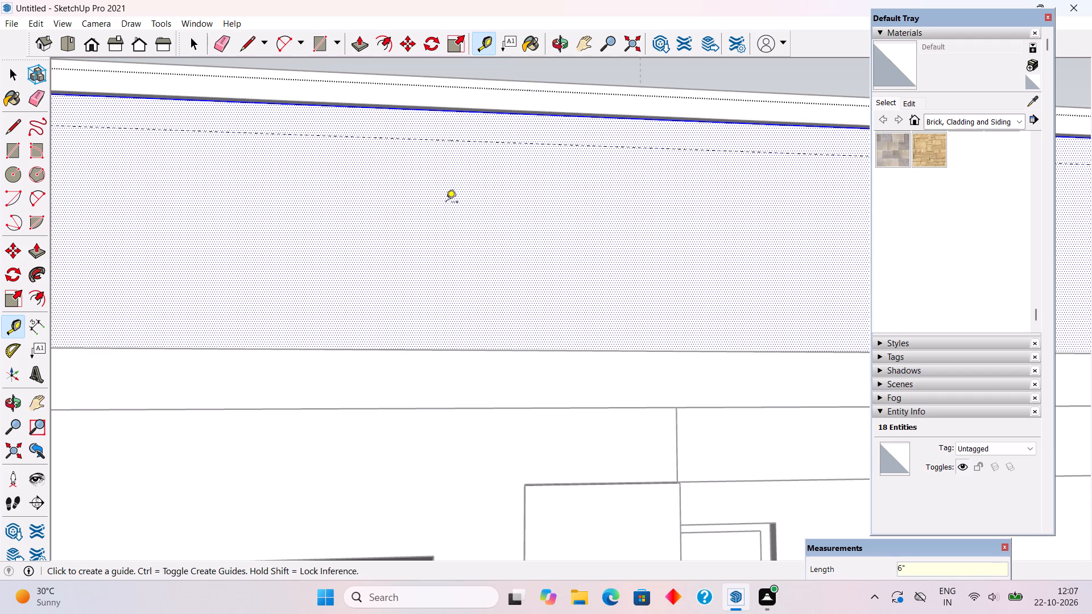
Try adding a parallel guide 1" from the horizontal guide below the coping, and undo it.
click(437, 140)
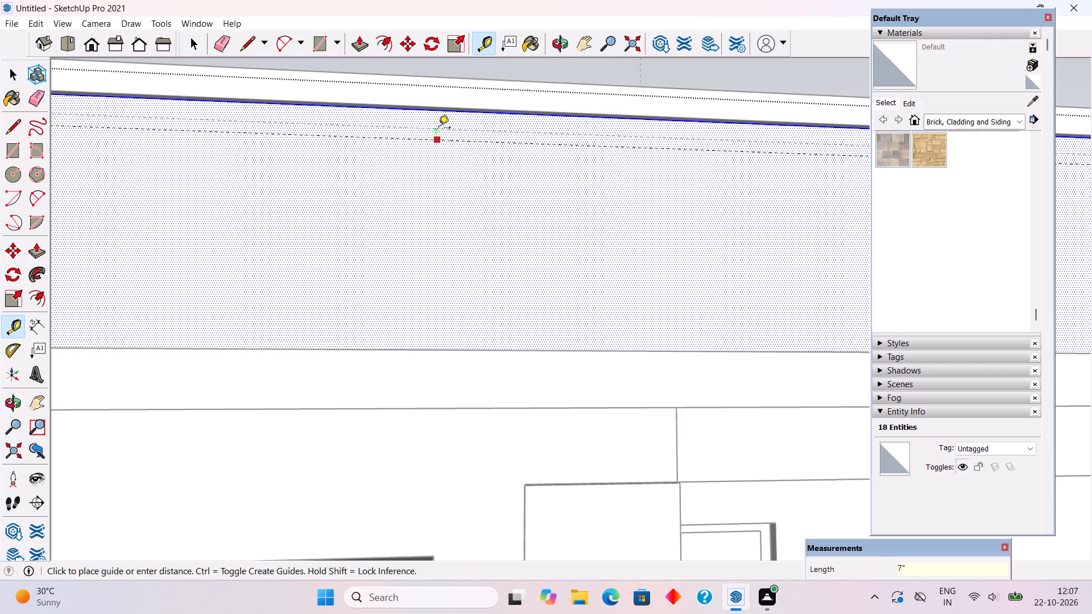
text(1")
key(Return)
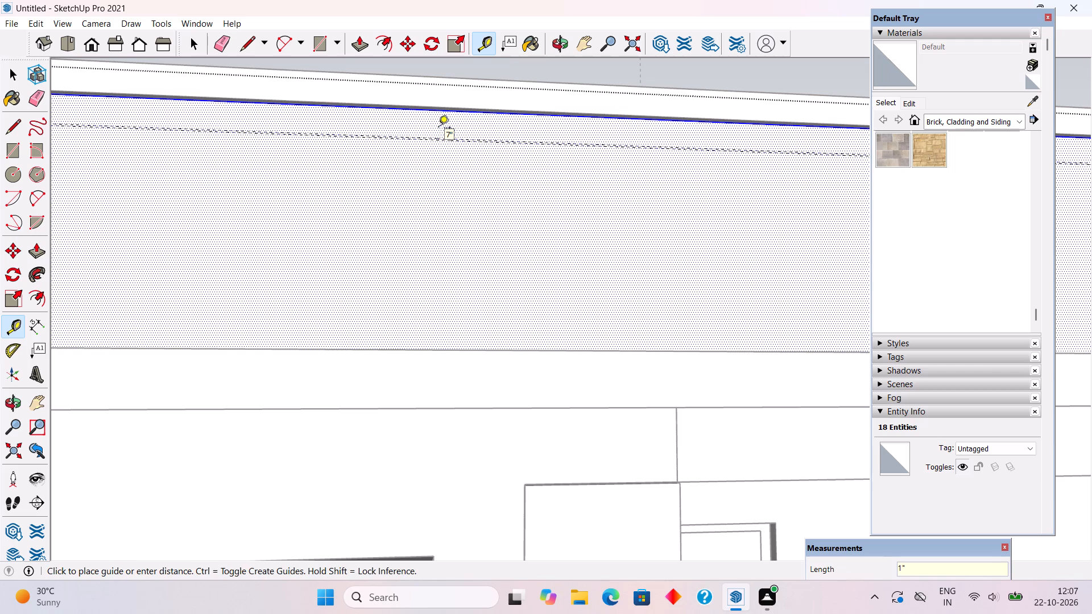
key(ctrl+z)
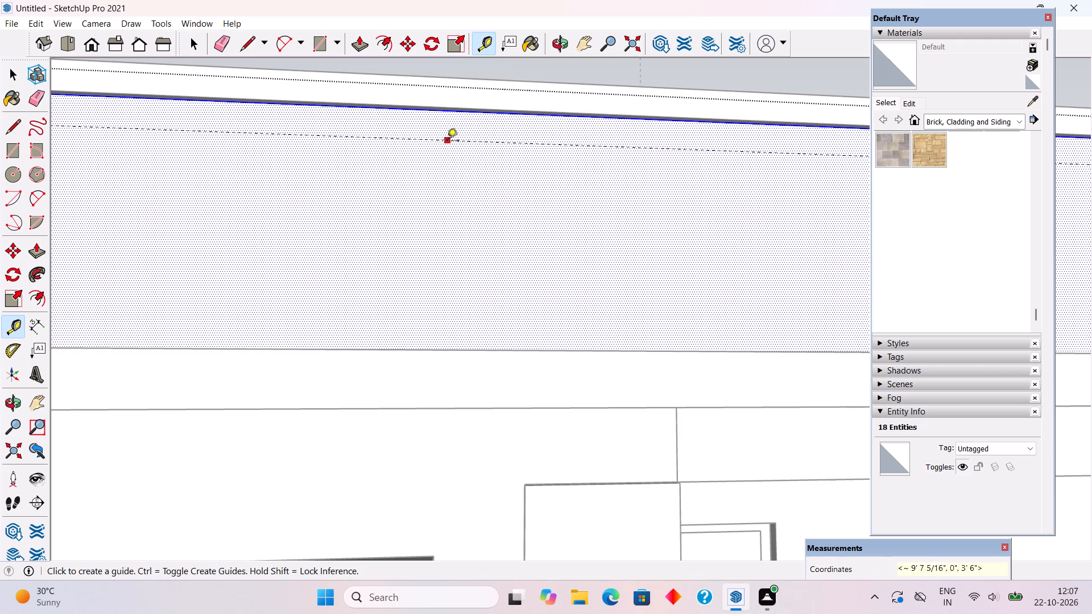
Add a parallel guide 1" above the horizontal guide below the front parapet coping.
click(447, 142)
scroll(450, 125, up, 6)
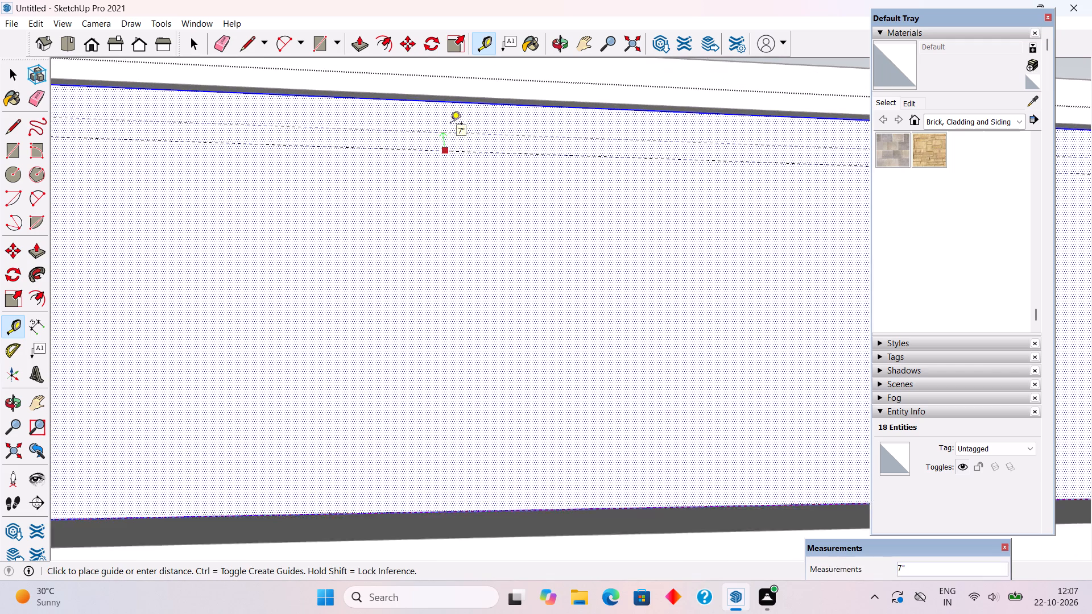
text(1")
key(Return)
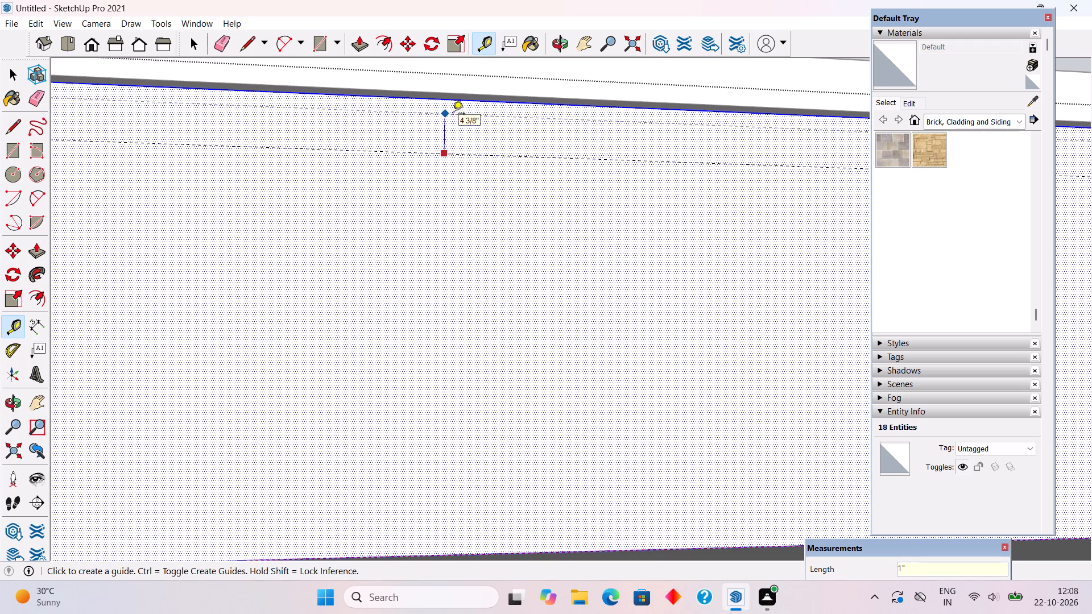
key(space)
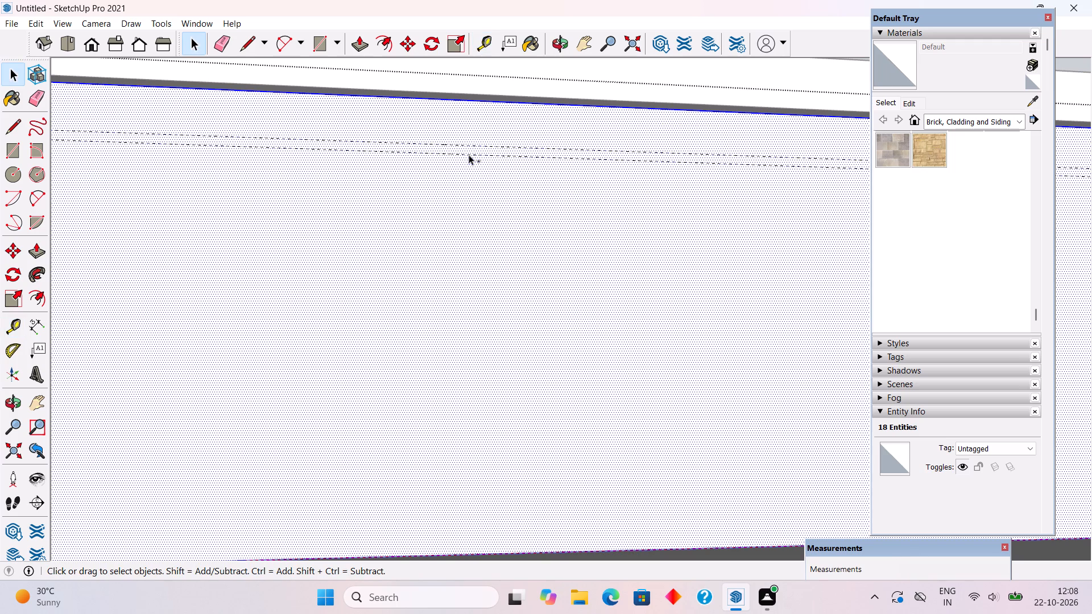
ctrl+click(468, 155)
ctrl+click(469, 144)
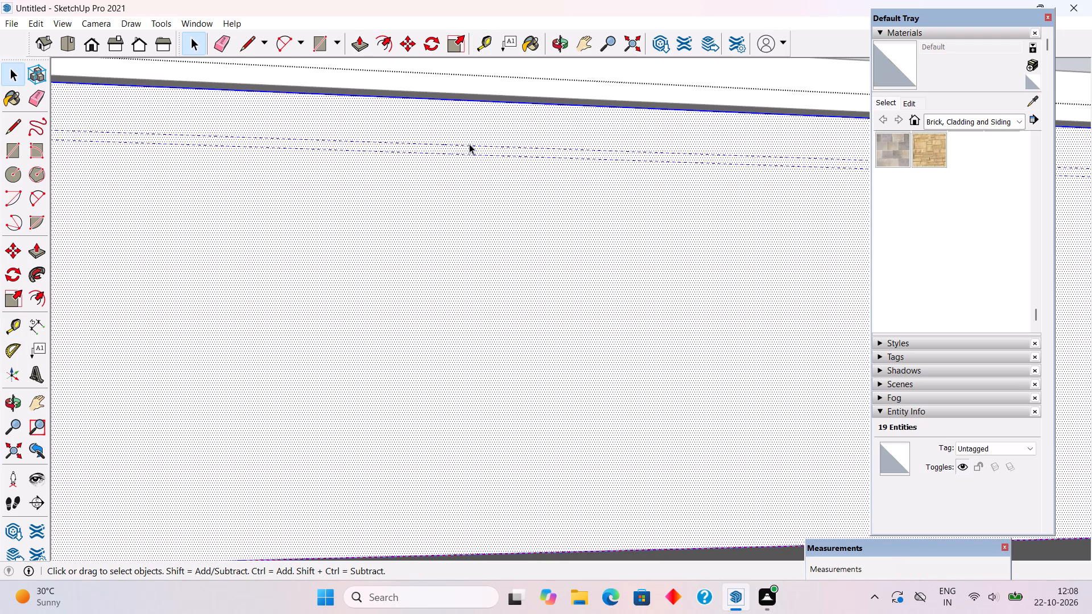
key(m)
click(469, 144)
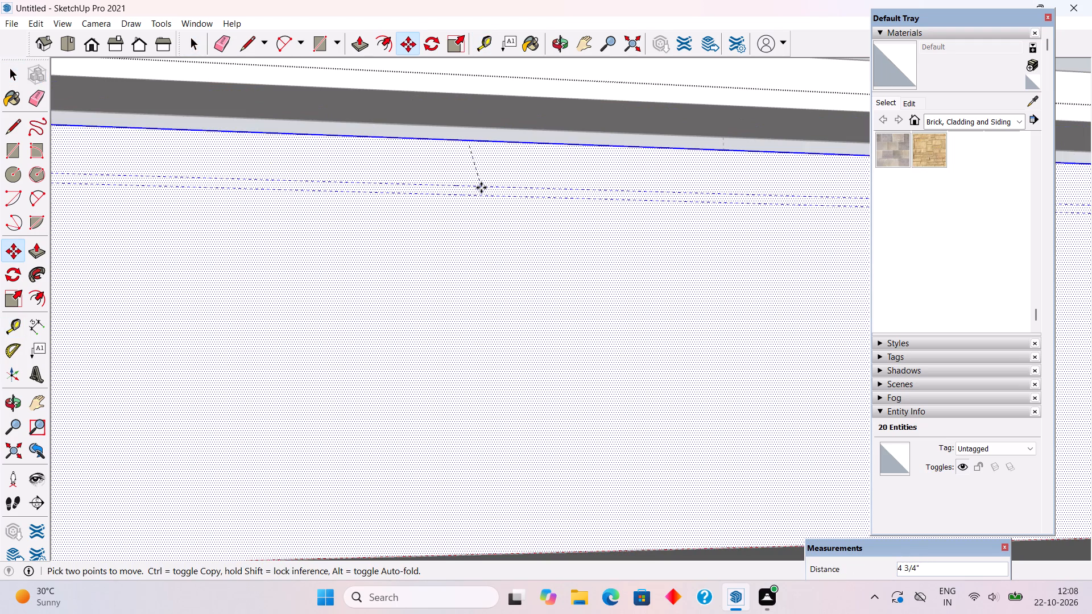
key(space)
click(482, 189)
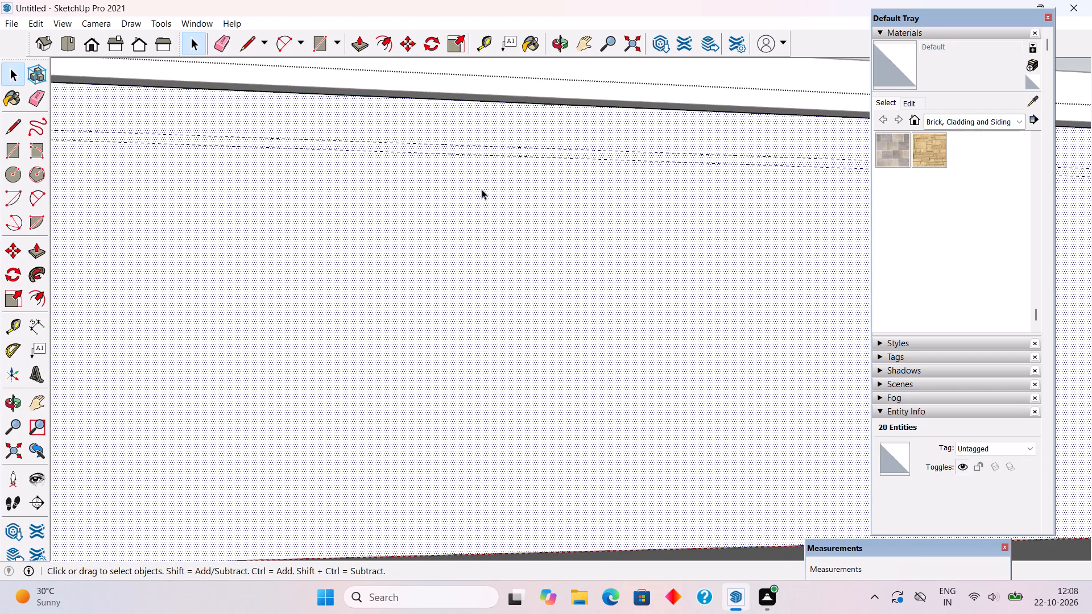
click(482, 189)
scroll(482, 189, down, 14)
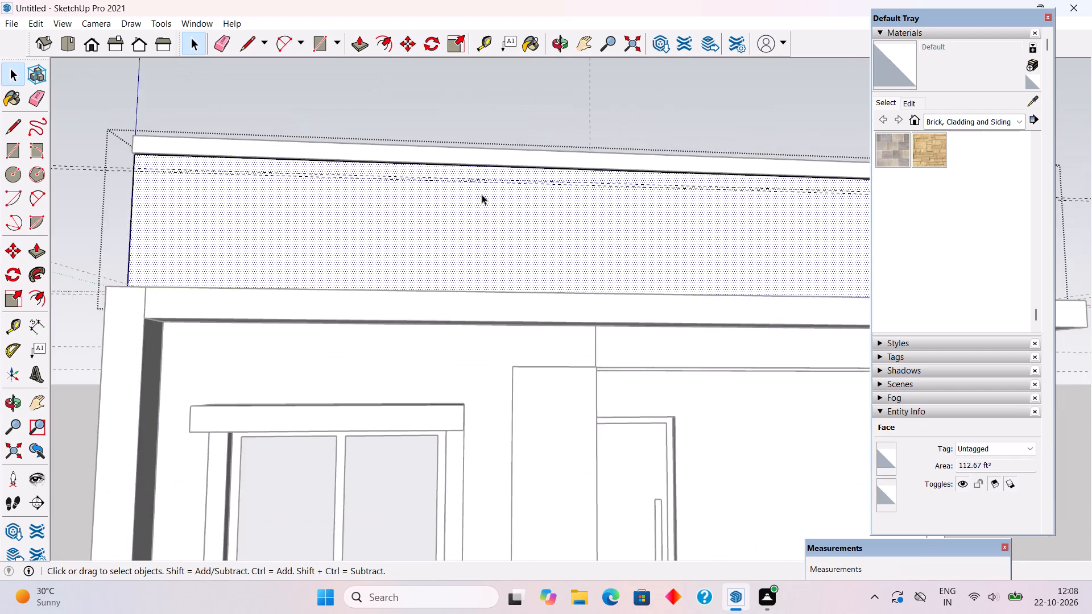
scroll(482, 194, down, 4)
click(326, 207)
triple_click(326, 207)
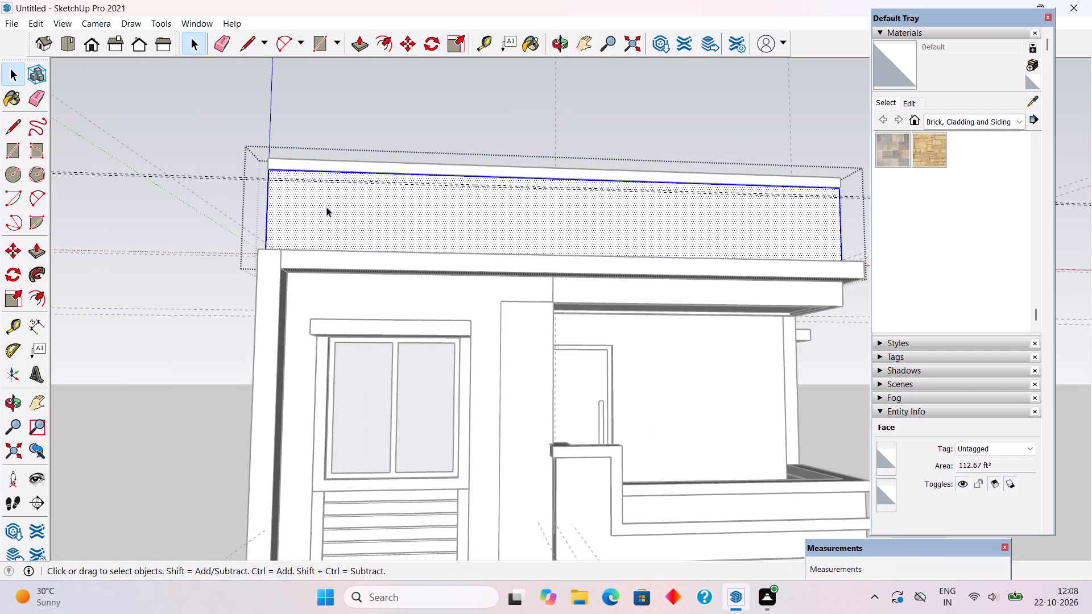
Copy the pair of horizontal guides 6" down the front parapet face and repeat the copy 8 times.
scroll(296, 185, up, 9)
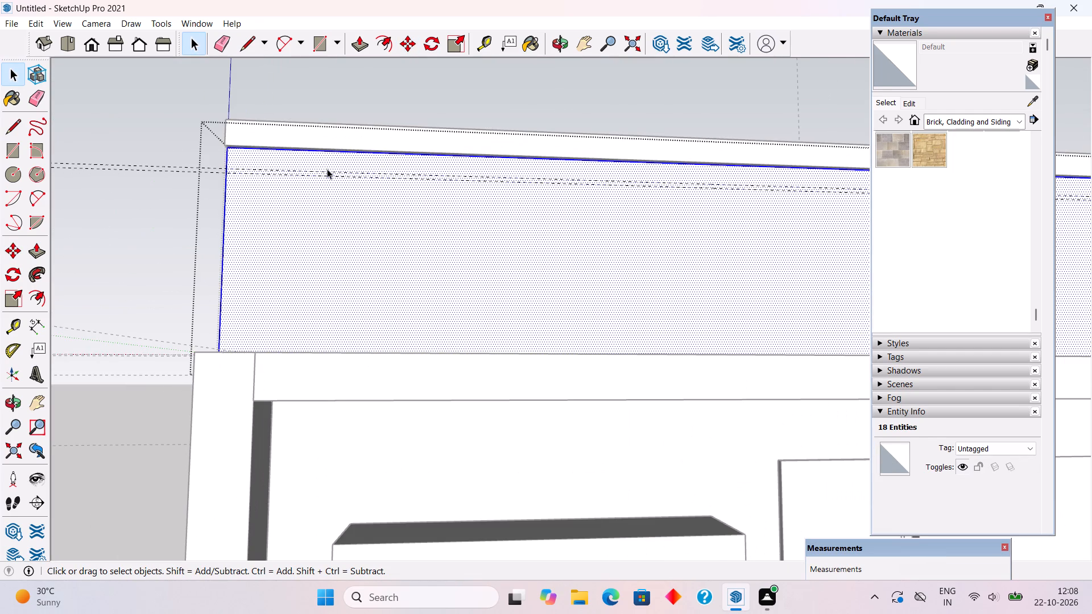
click(328, 171)
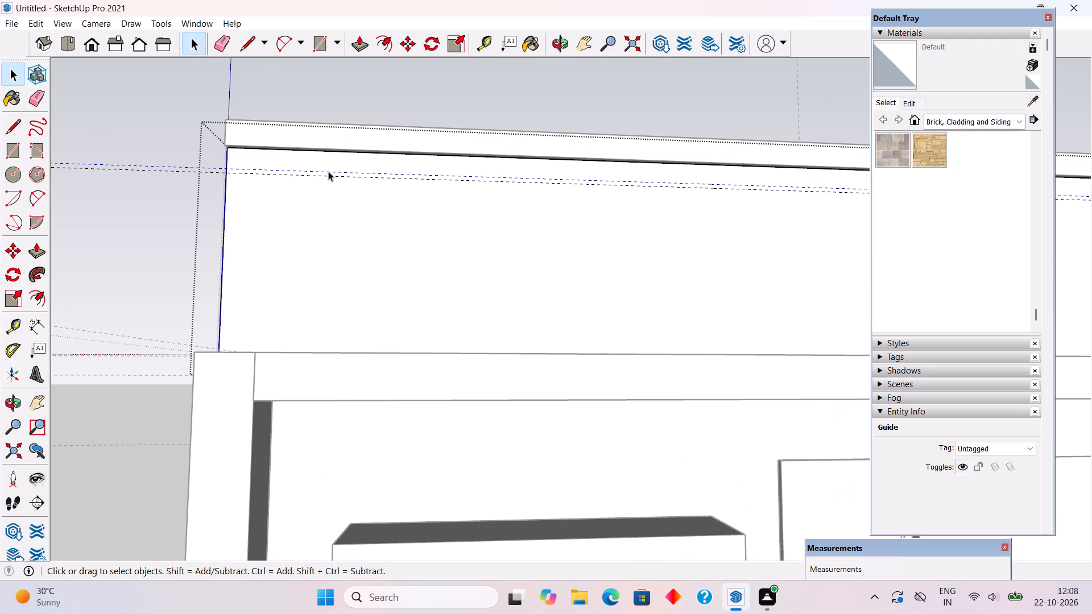
ctrl+click(328, 176)
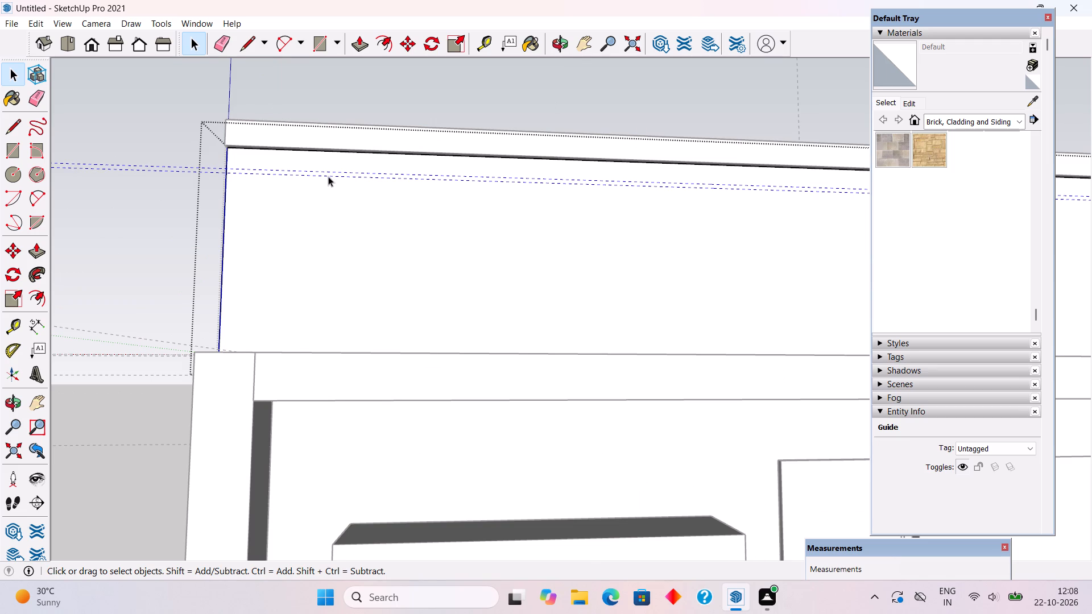
key(m)
click(328, 176)
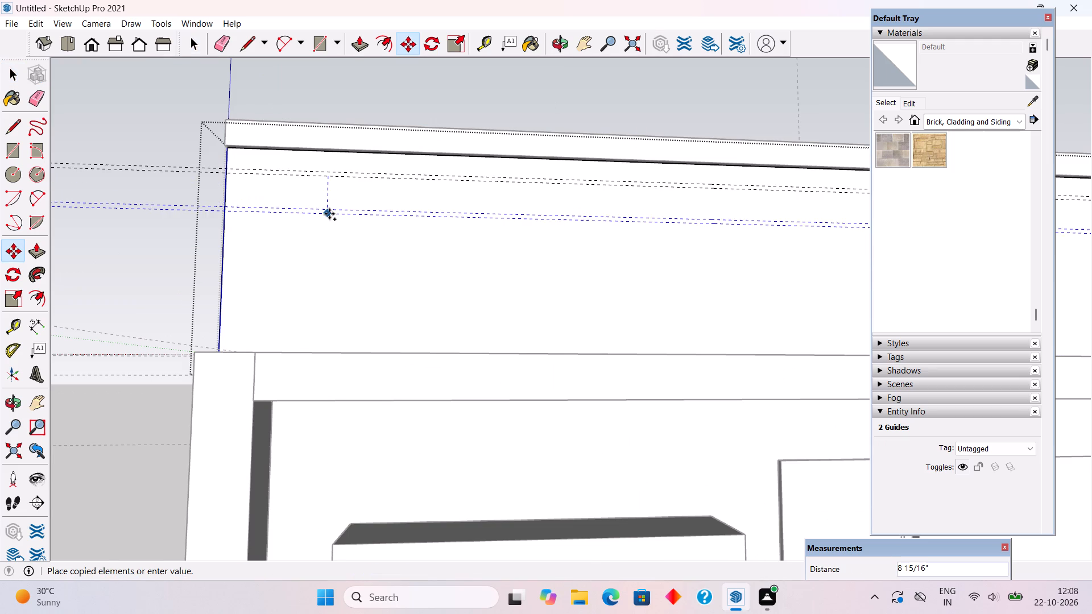
text(6")
key(Return)
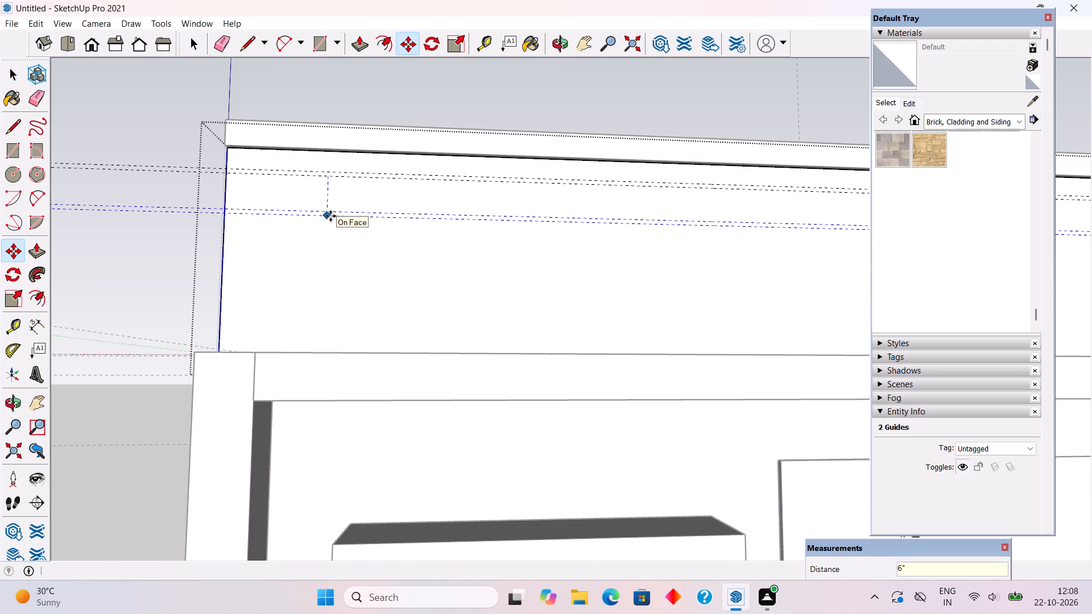
key(x)
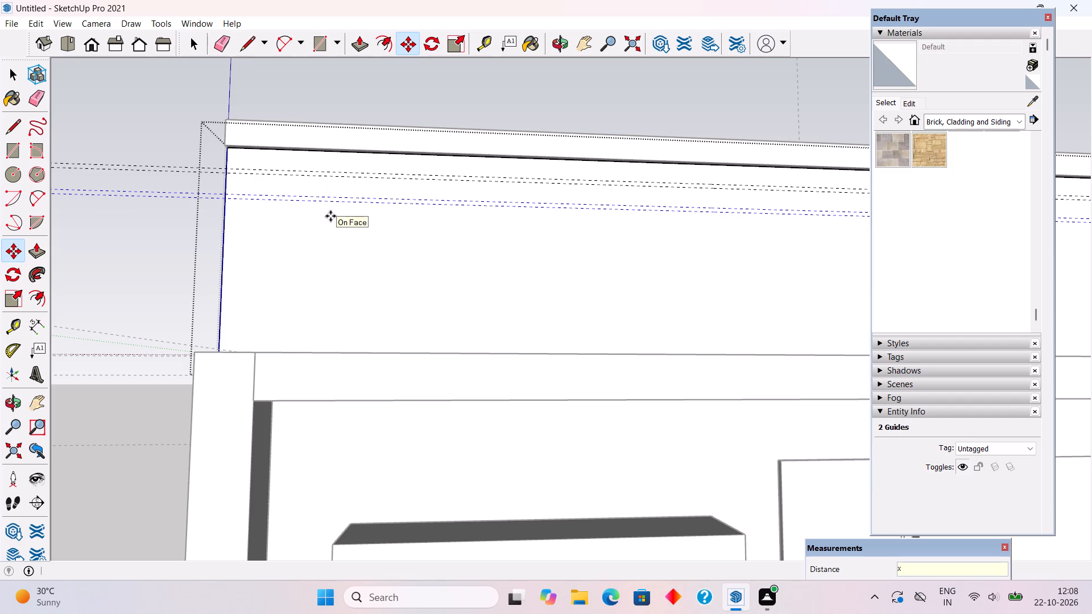
key(8)
key(Return)
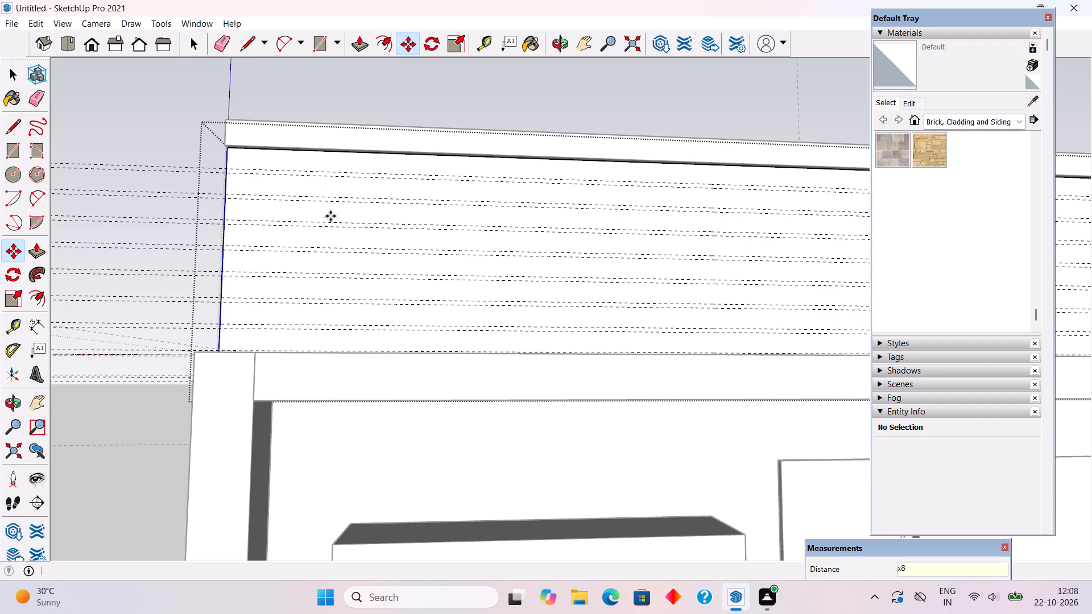
key(space)
Draw a 1" high rectangle between the topmost guide pair, spanning the full width of the front parapet face.
scroll(330, 216, down, 3)
middle_drag(320, 243, 299, 282)
scroll(316, 250, down, 1)
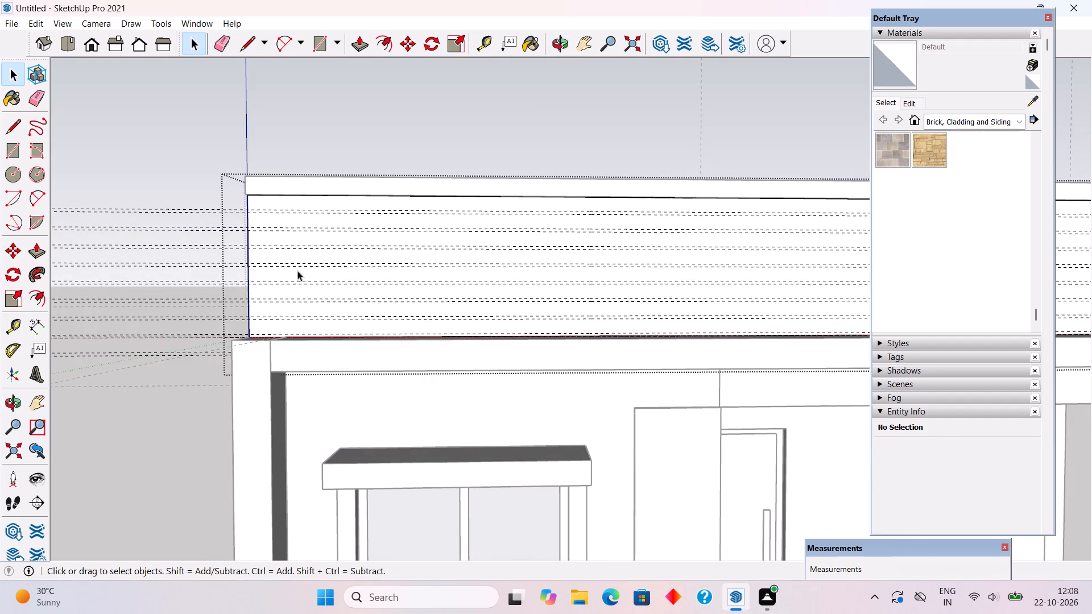
triple_click(295, 257)
key(r)
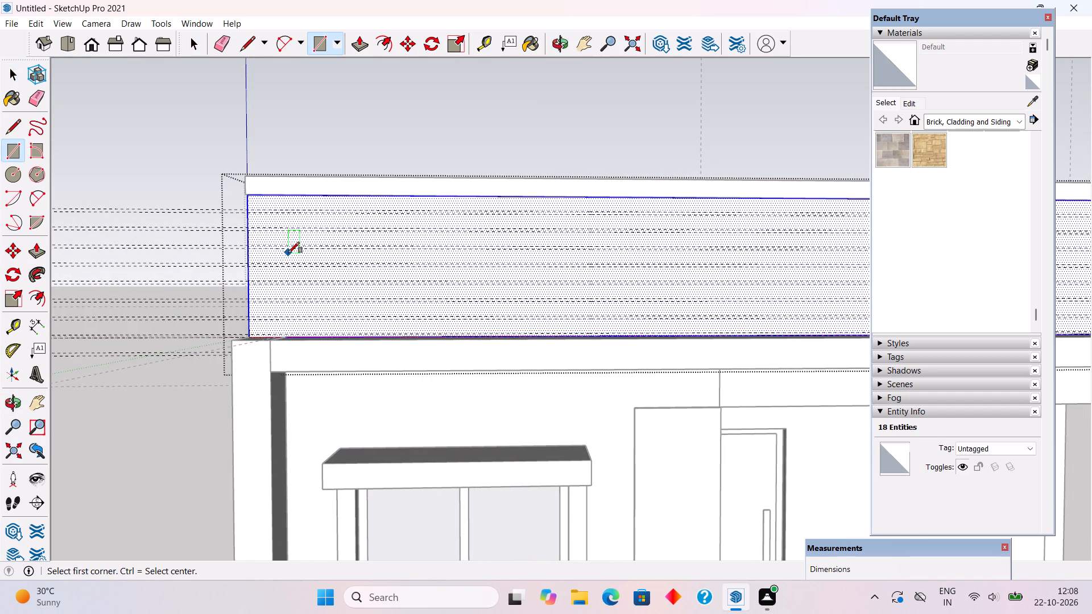
scroll(253, 216, up, 12)
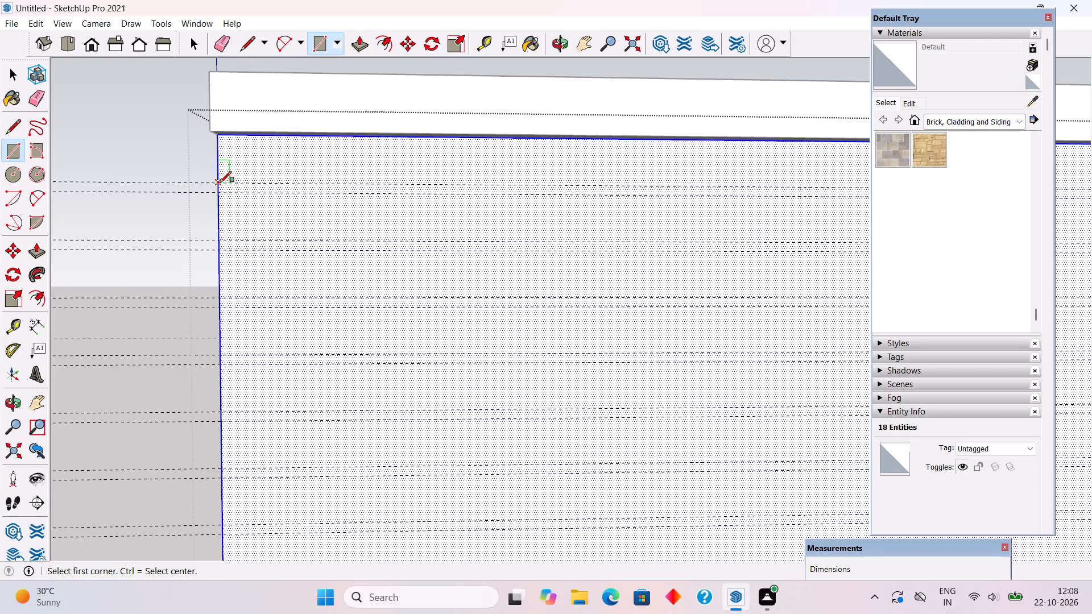
click(220, 182)
scroll(217, 182, down, 15)
scroll(213, 192, up, 1)
scroll(212, 194, down, 7)
scroll(210, 199, up, 1)
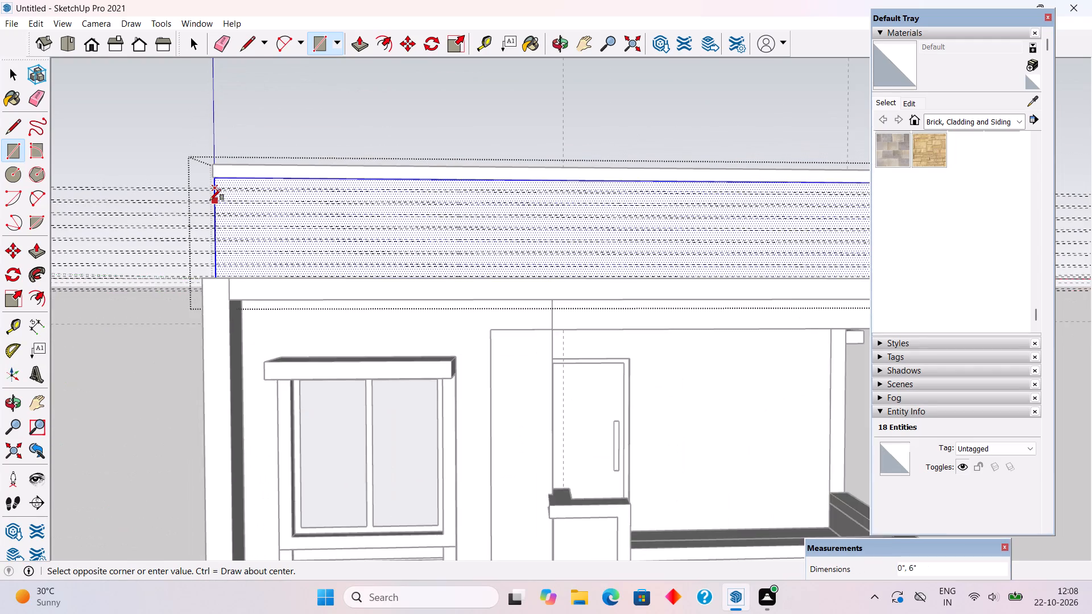
scroll(210, 200, down, 5)
scroll(729, 199, up, 14)
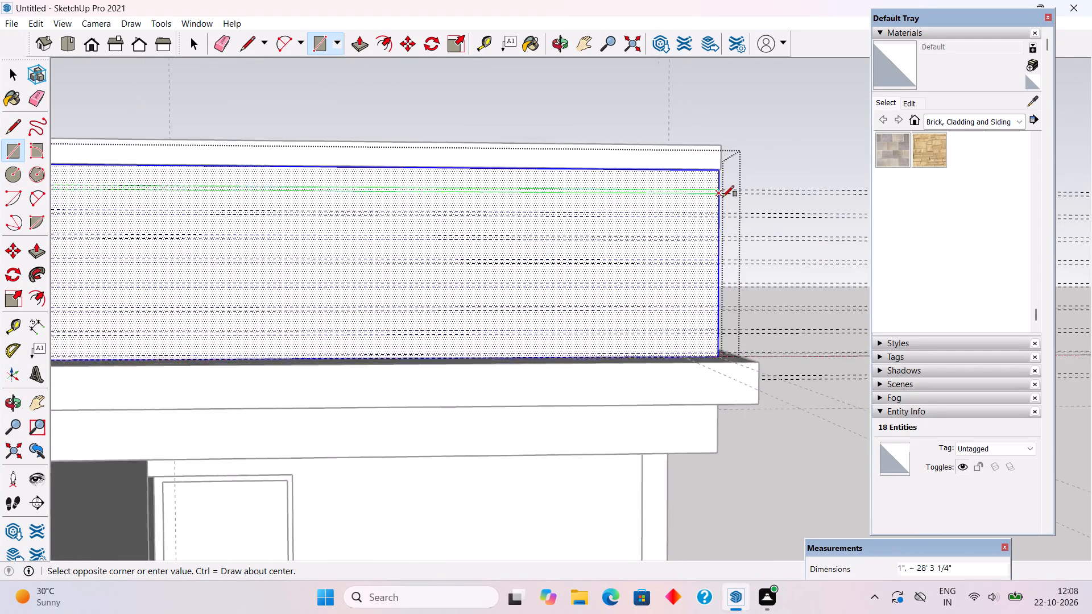
scroll(723, 197, up, 2)
click(721, 192)
Draw a 1" high full-width rectangle between the second guide pair from the top of the parapet face.
scroll(721, 192, down, 8)
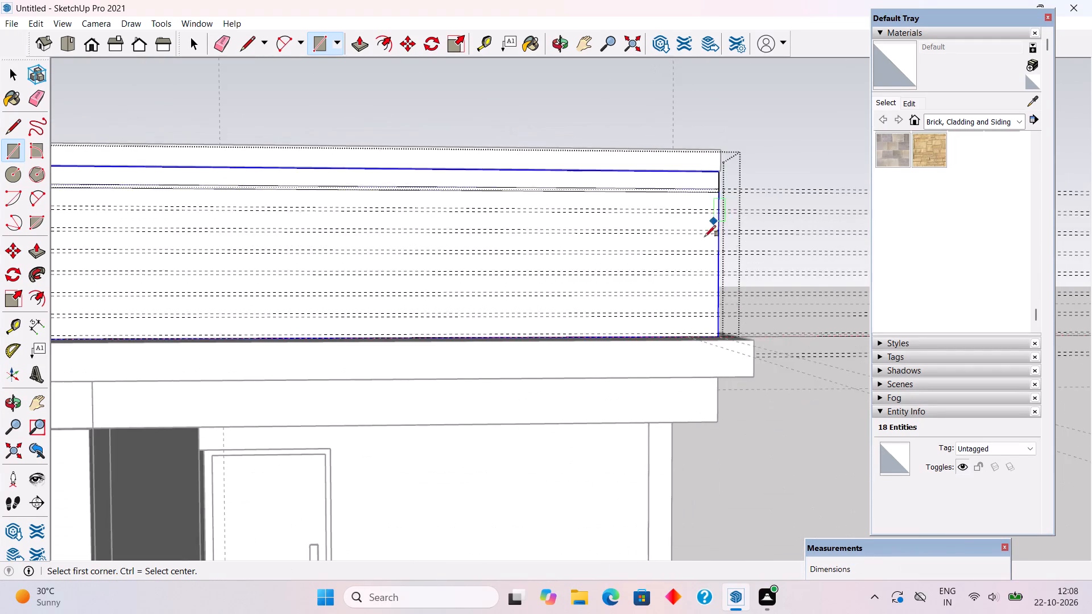
scroll(705, 237, down, 2)
scroll(266, 292, down, 6)
scroll(73, 251, up, 10)
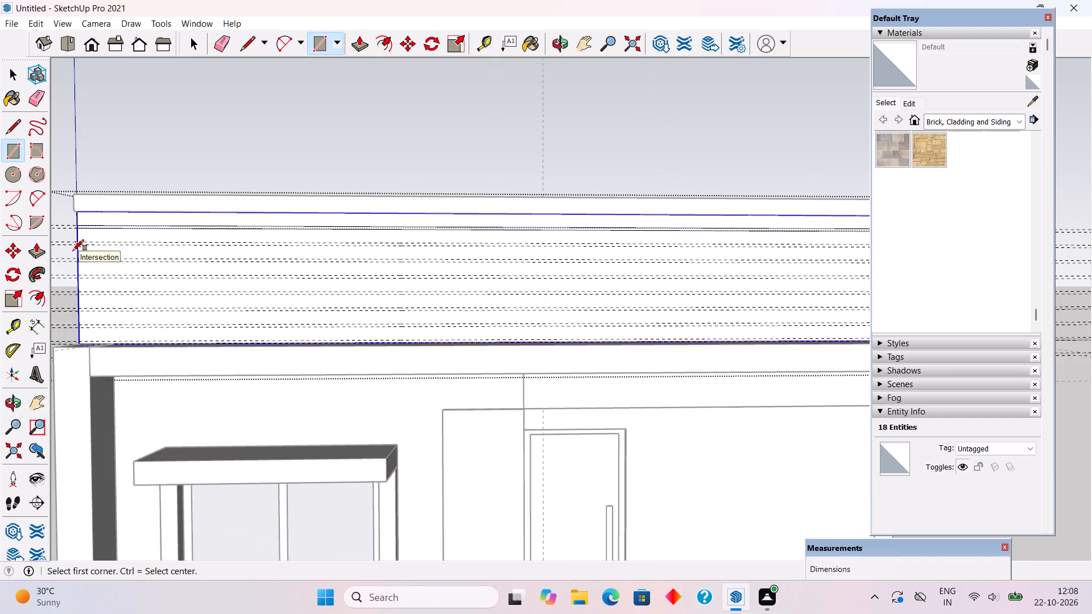
scroll(73, 251, up, 10)
click(76, 237)
scroll(76, 237, down, 3)
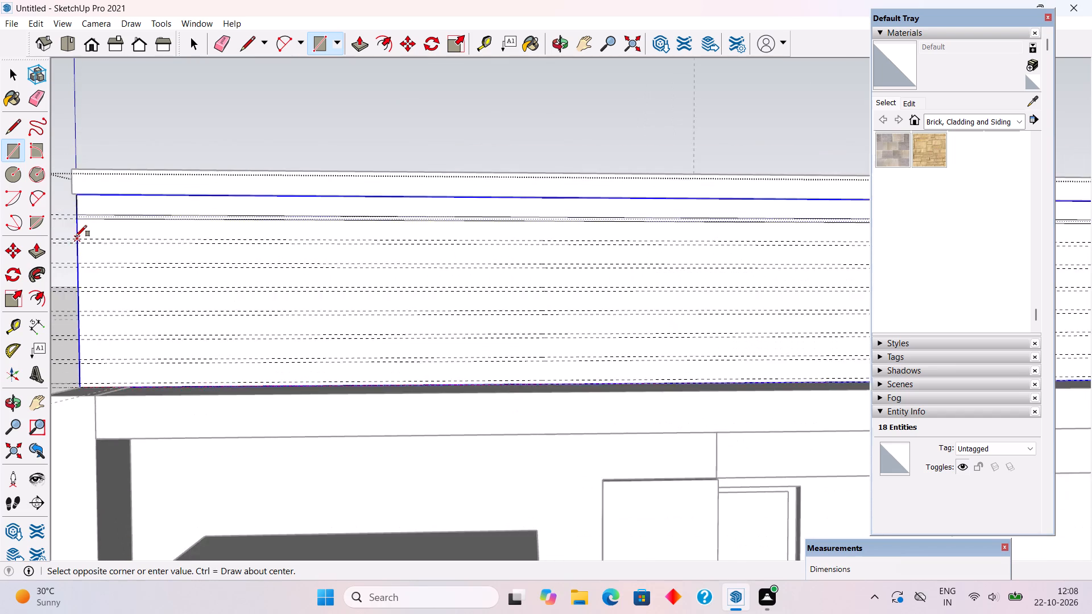
scroll(76, 237, down, 12)
scroll(681, 244, up, 4)
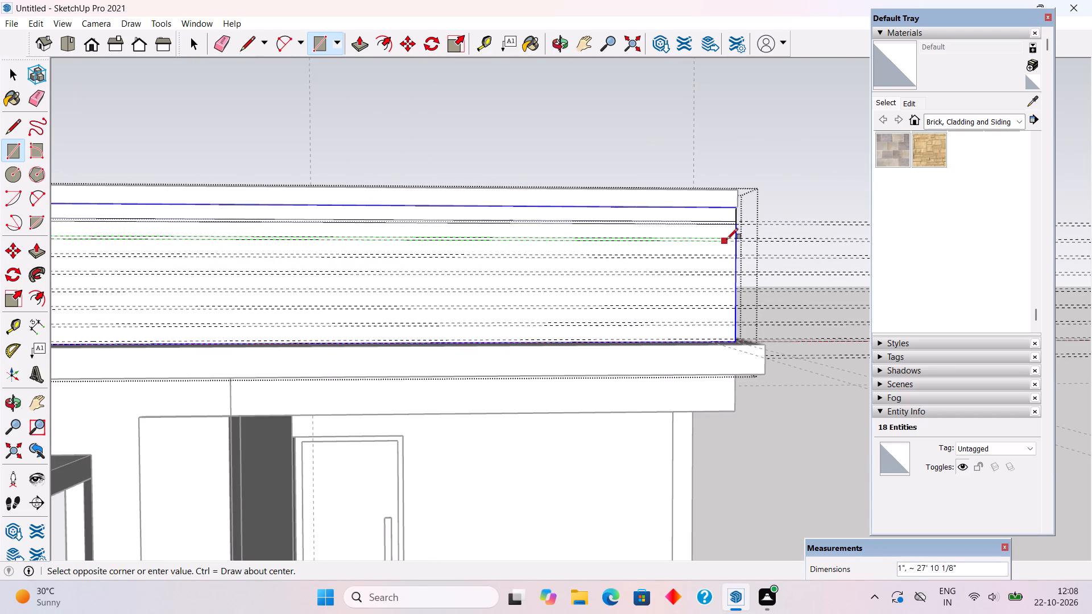
click(737, 242)
Draw a 1" high full-width rectangle between the third guide pair from the top of the parapet face.
scroll(737, 242, down, 6)
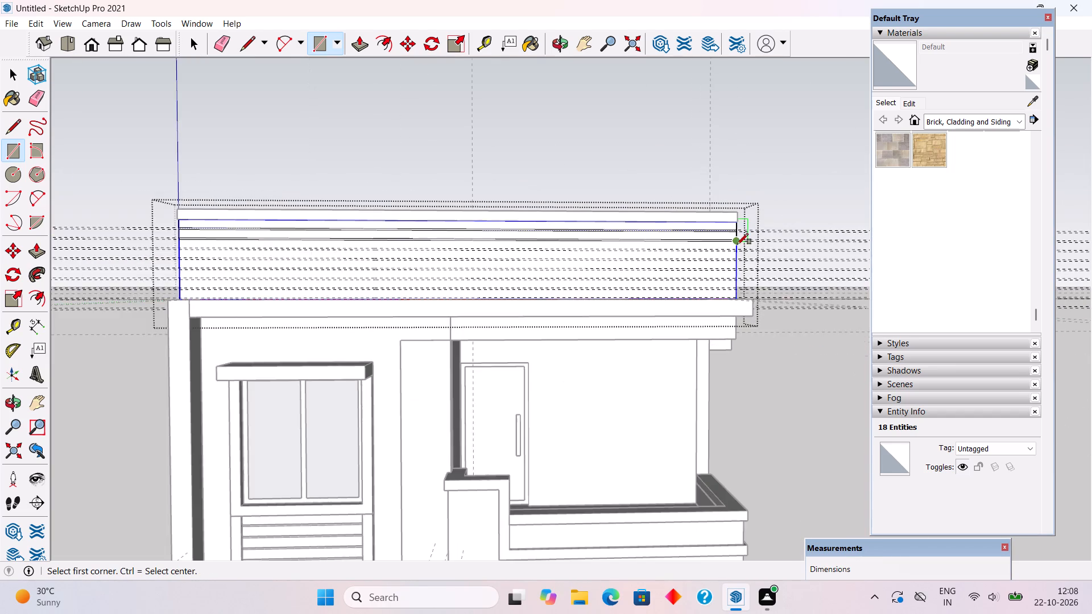
scroll(738, 247, down, 4)
scroll(347, 260, up, 15)
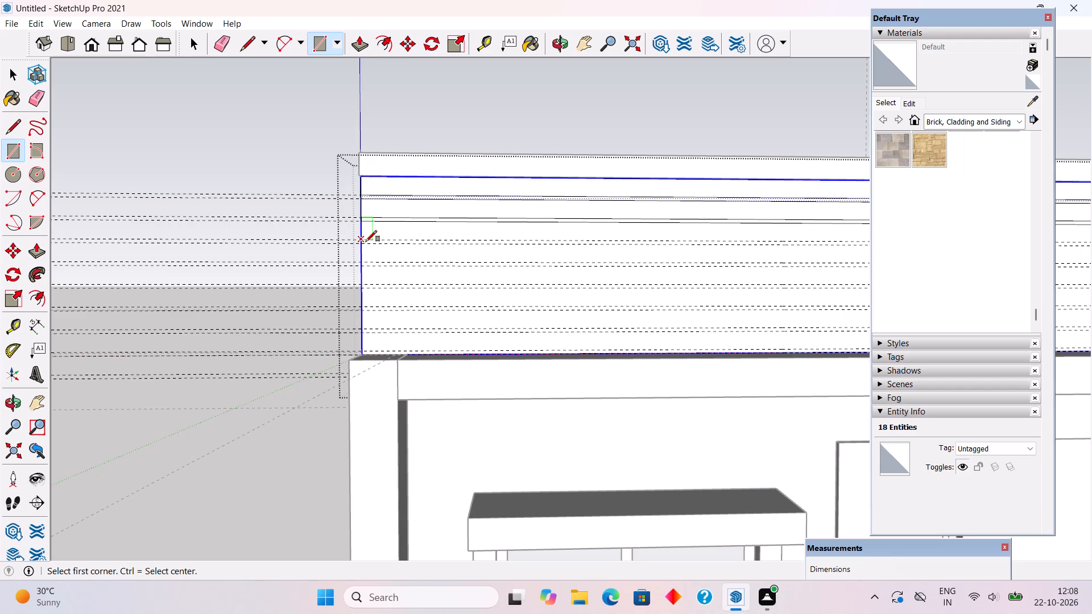
scroll(366, 242, up, 1)
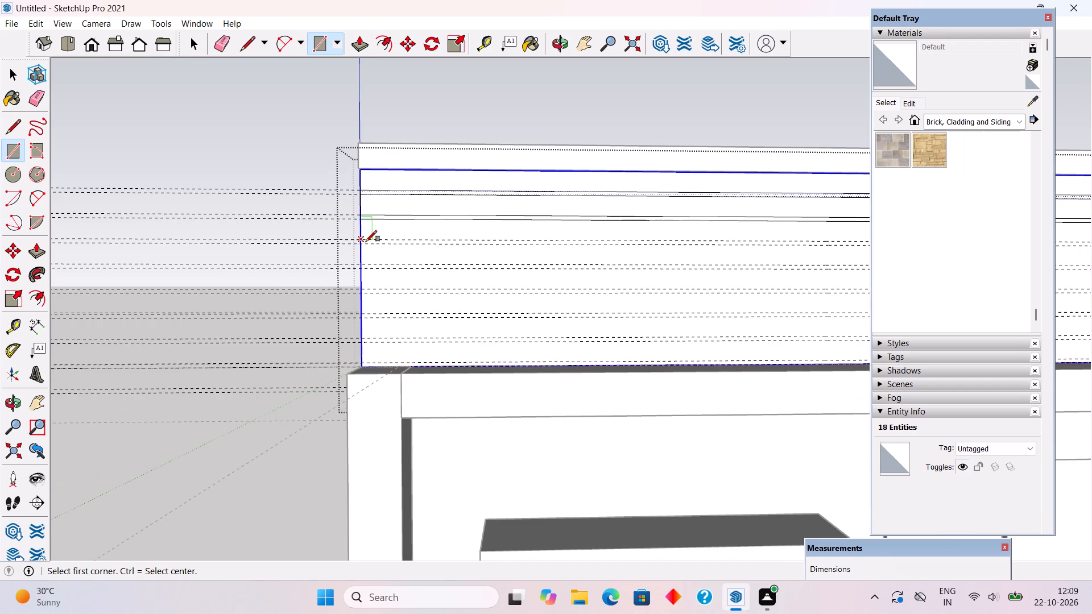
click(366, 242)
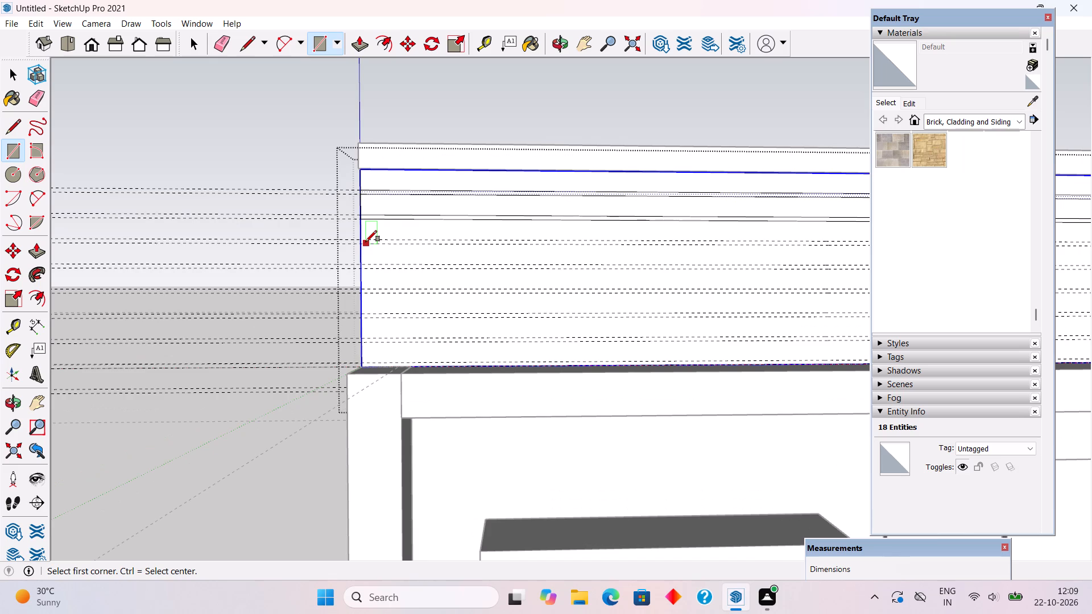
key(r)
scroll(366, 227, up, 5)
click(355, 247)
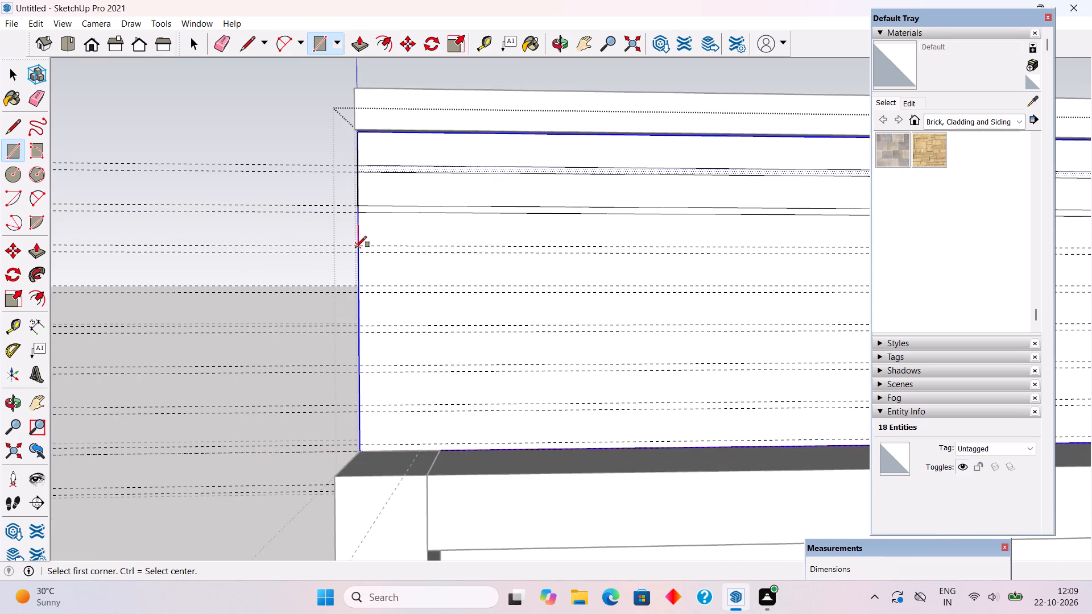
scroll(355, 247, down, 14)
scroll(335, 243, up, 1)
scroll(335, 243, down, 10)
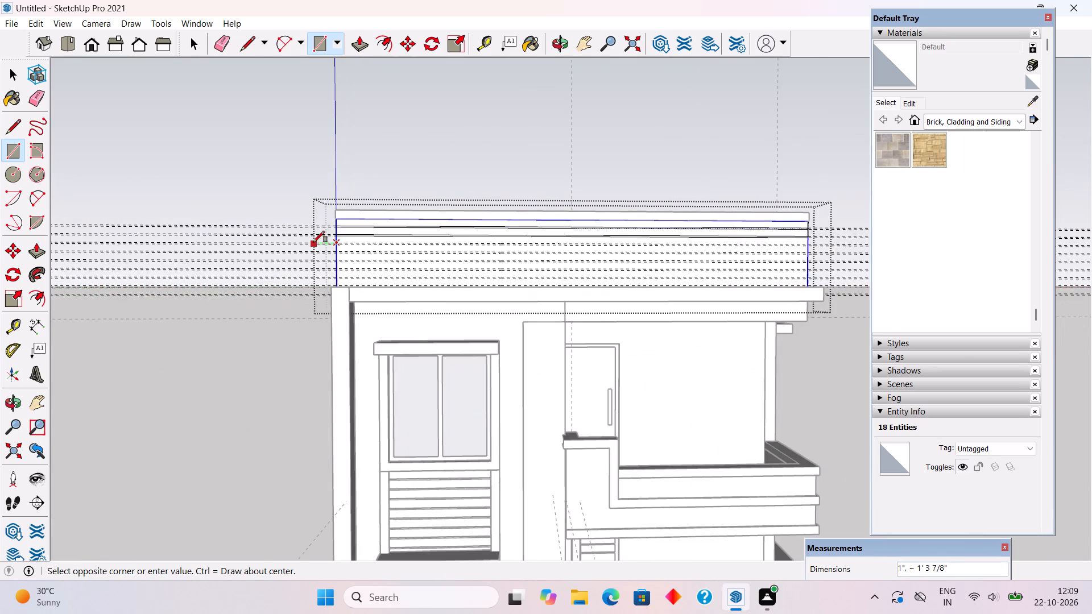
scroll(813, 238, up, 4)
scroll(715, 247, up, 9)
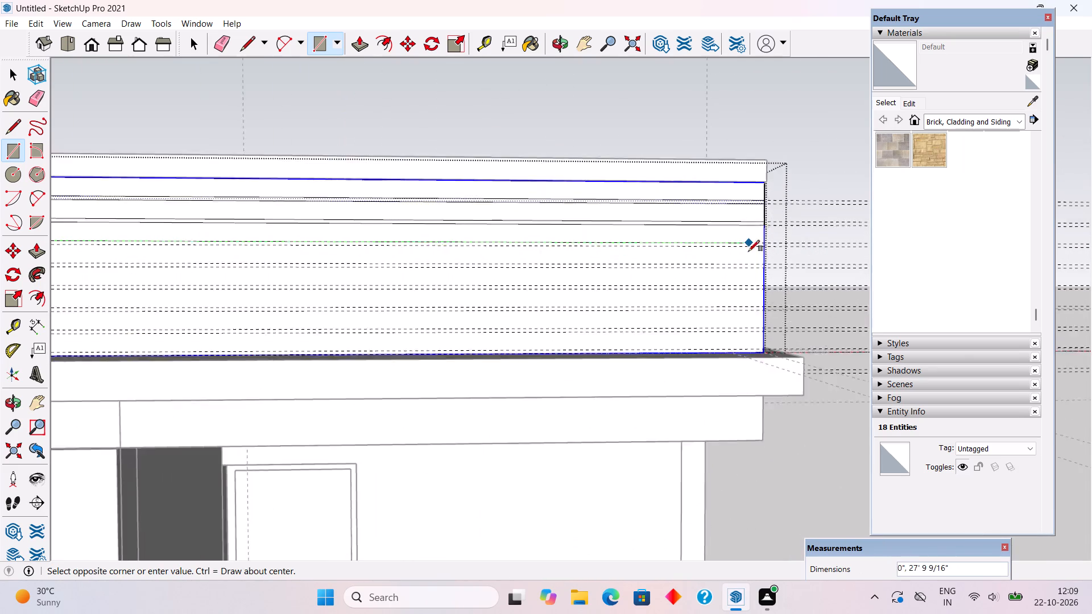
click(764, 247)
Draw a full-width rectangle, 1" by 28' 2", between the fourth guide pair from the top of the parapet face.
scroll(764, 247, down, 10)
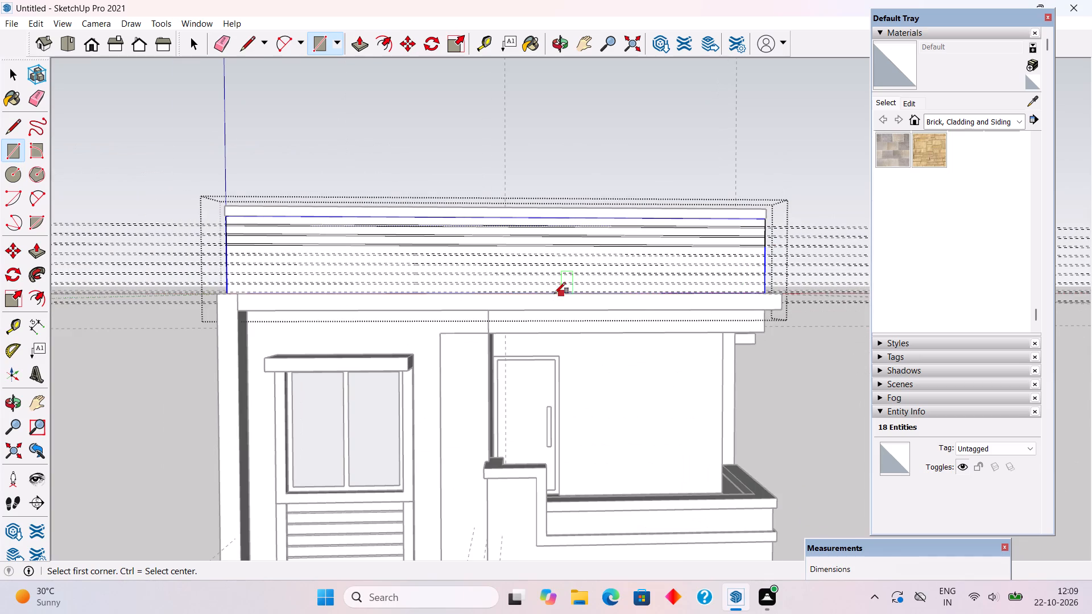
scroll(239, 251, up, 10)
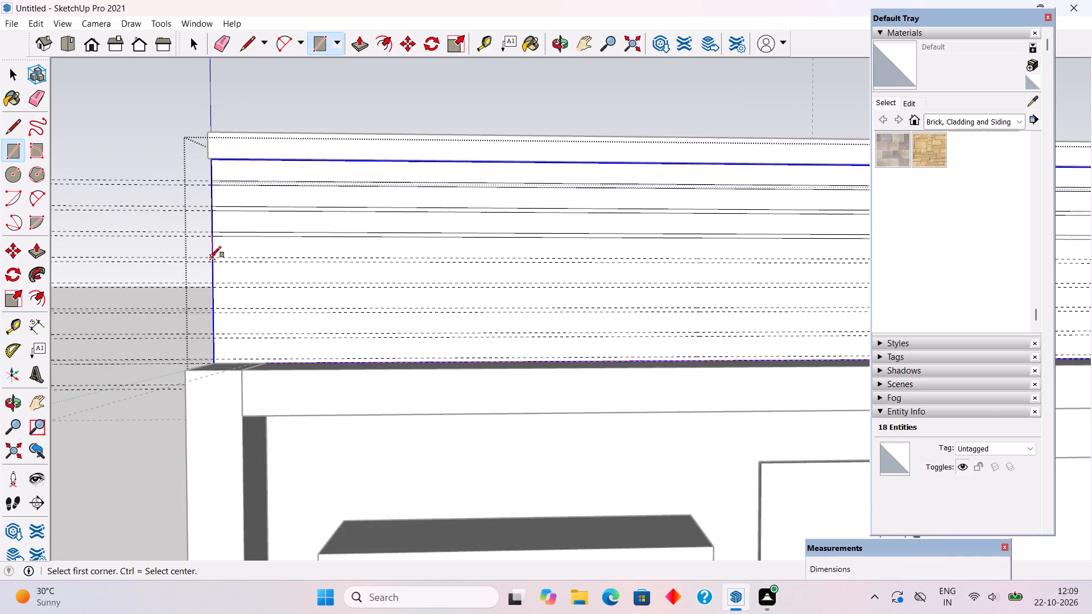
click(214, 258)
scroll(209, 256, down, 14)
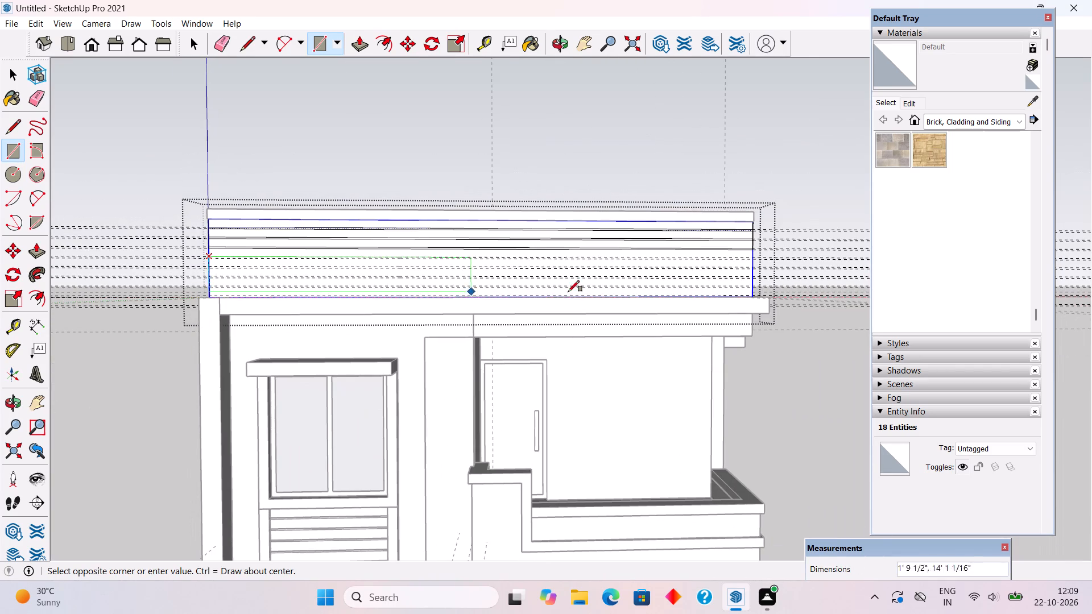
scroll(746, 265, up, 8)
click(759, 256)
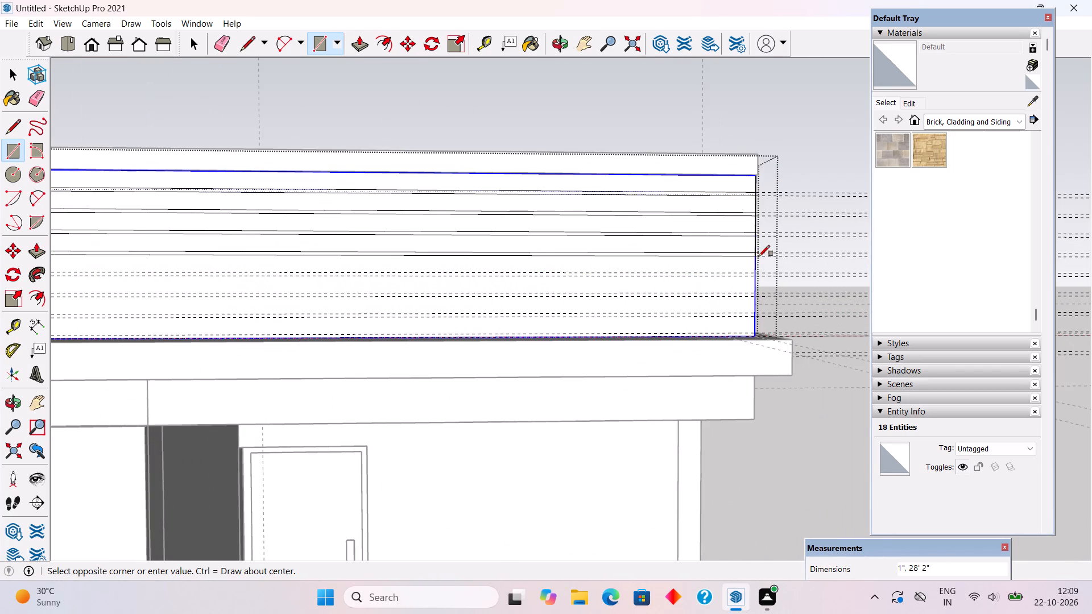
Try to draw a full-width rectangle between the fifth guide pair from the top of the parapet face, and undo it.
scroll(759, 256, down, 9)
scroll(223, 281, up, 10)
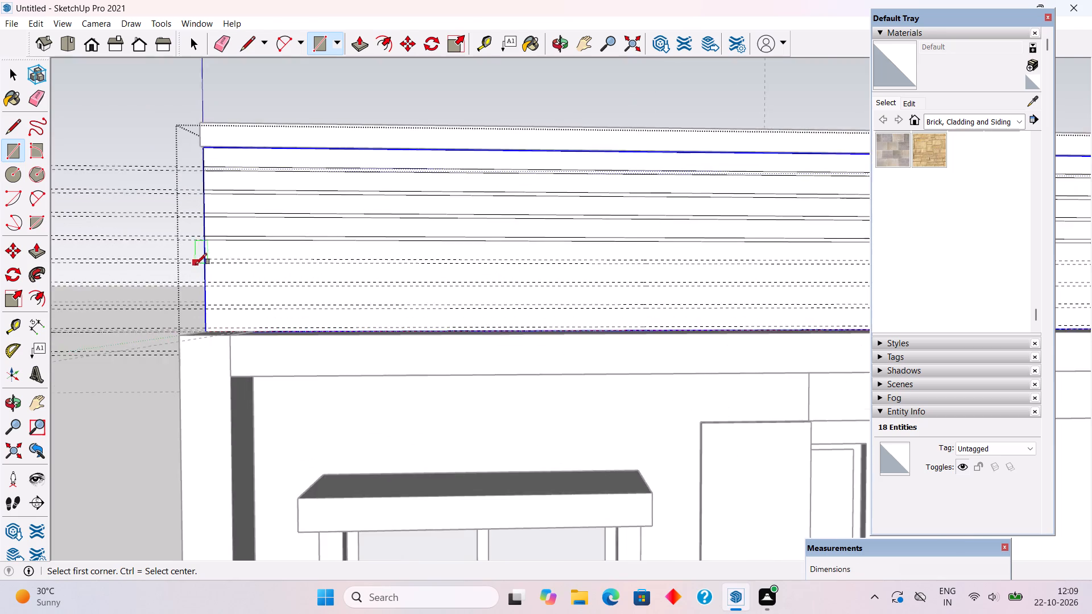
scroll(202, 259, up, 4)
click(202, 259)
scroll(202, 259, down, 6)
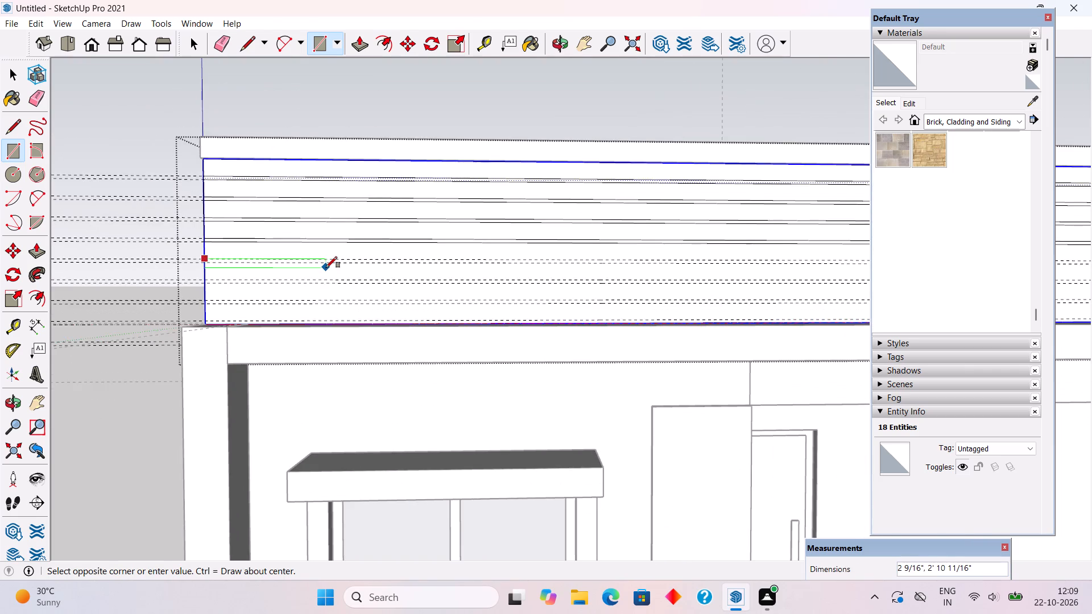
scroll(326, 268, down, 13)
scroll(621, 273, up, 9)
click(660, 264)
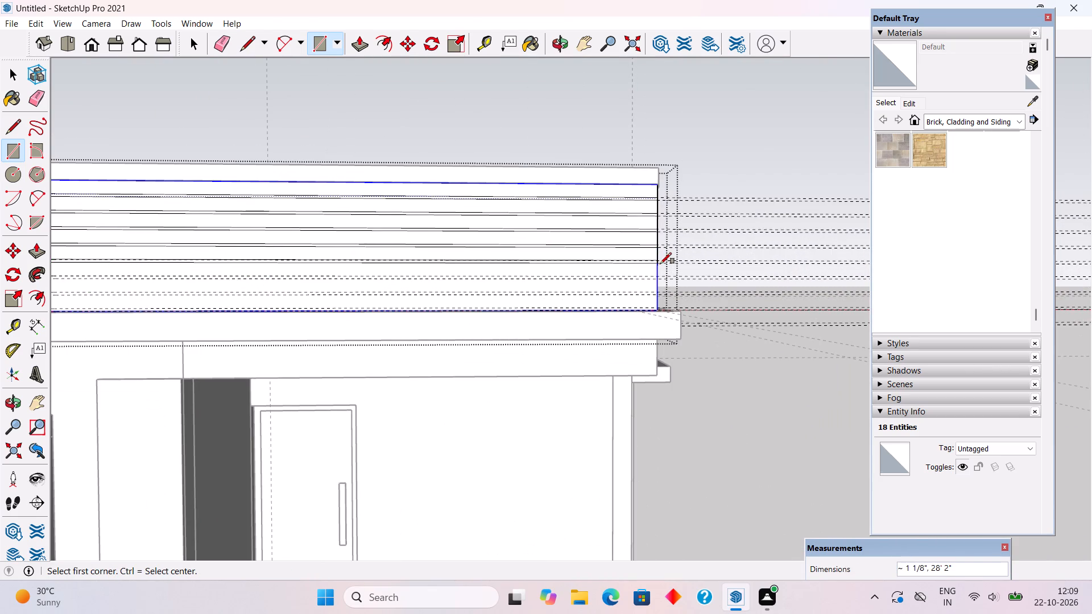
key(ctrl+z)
Draw a full-width rectangle, 1" by 28' 2", between the fifth guide pair from the top of the parapet face.
scroll(660, 264, down, 5)
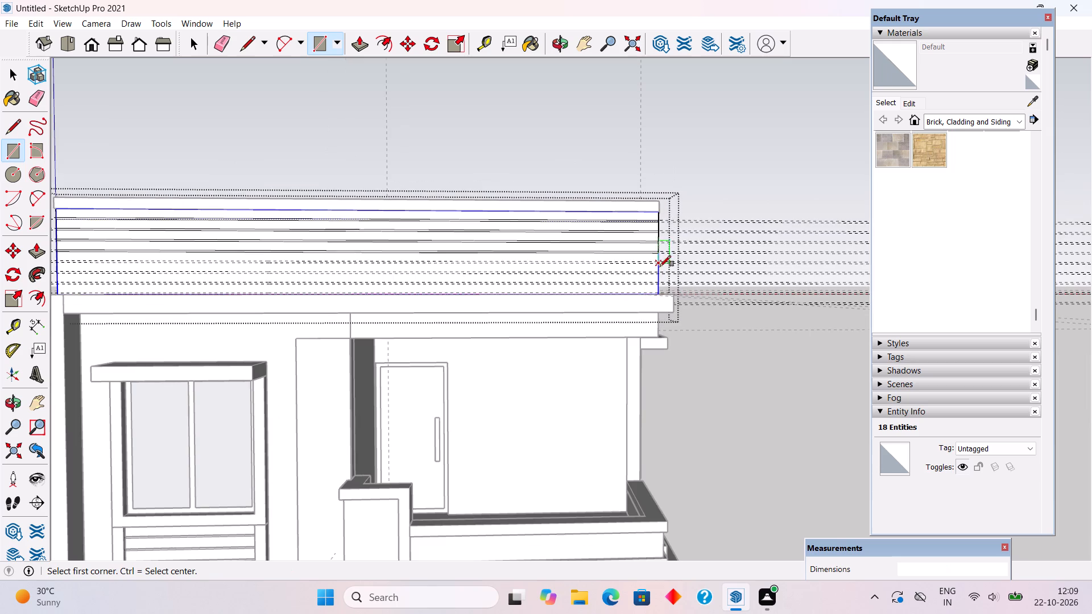
scroll(616, 262, up, 4)
scroll(692, 270, up, 7)
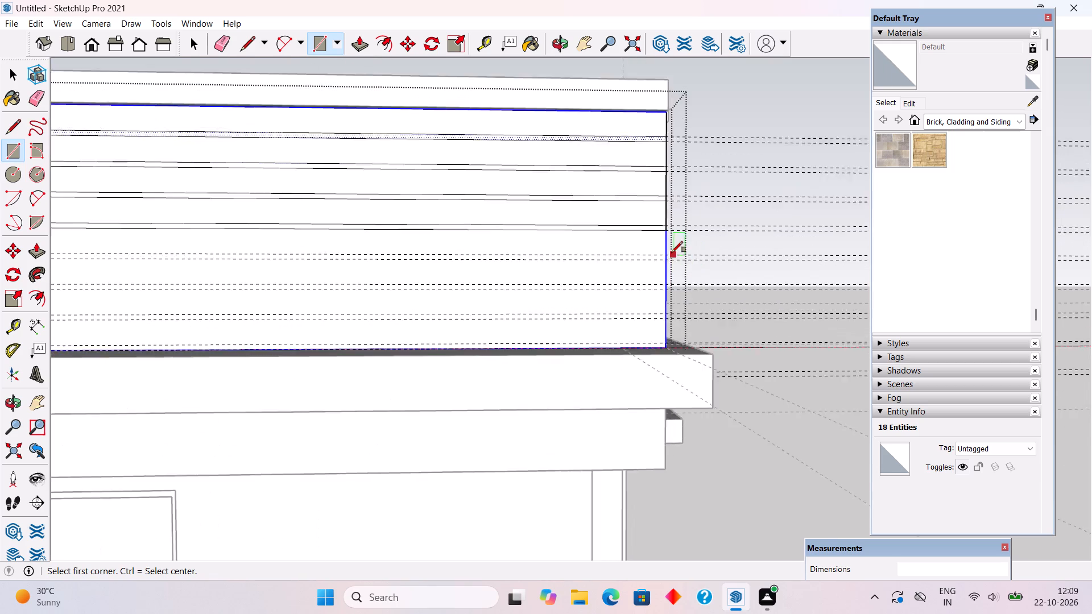
scroll(672, 252, up, 5)
click(663, 254)
scroll(663, 254, down, 9)
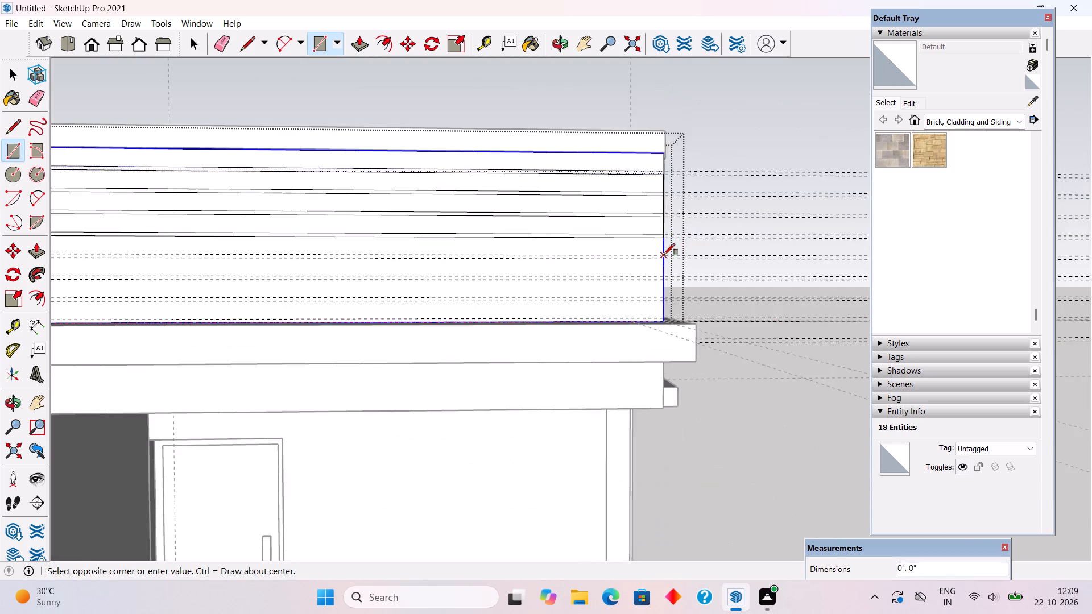
scroll(664, 255, down, 9)
scroll(164, 254, up, 10)
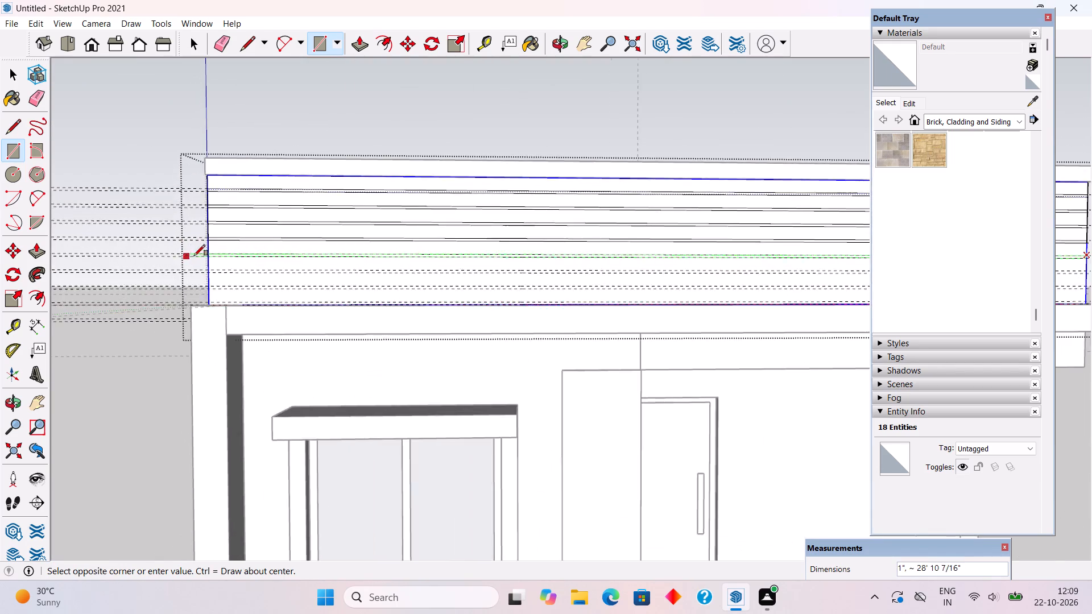
scroll(194, 256, up, 15)
click(197, 251)
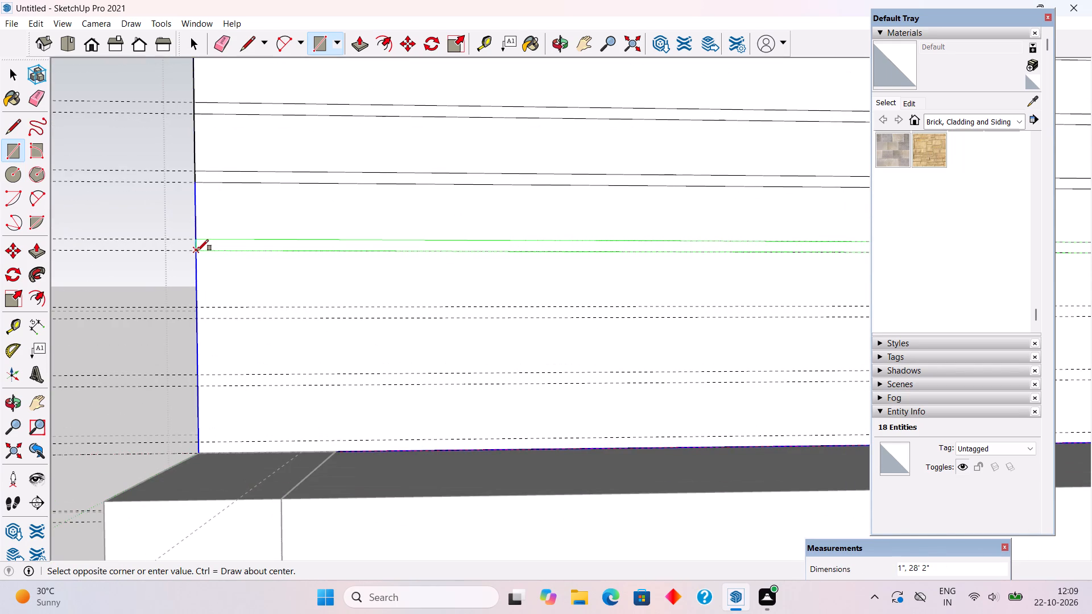
Draw a full-width rectangle, 1" by 28' 2", between the sixth guide pair from the top of the parapet face.
click(196, 306)
scroll(195, 306, down, 9)
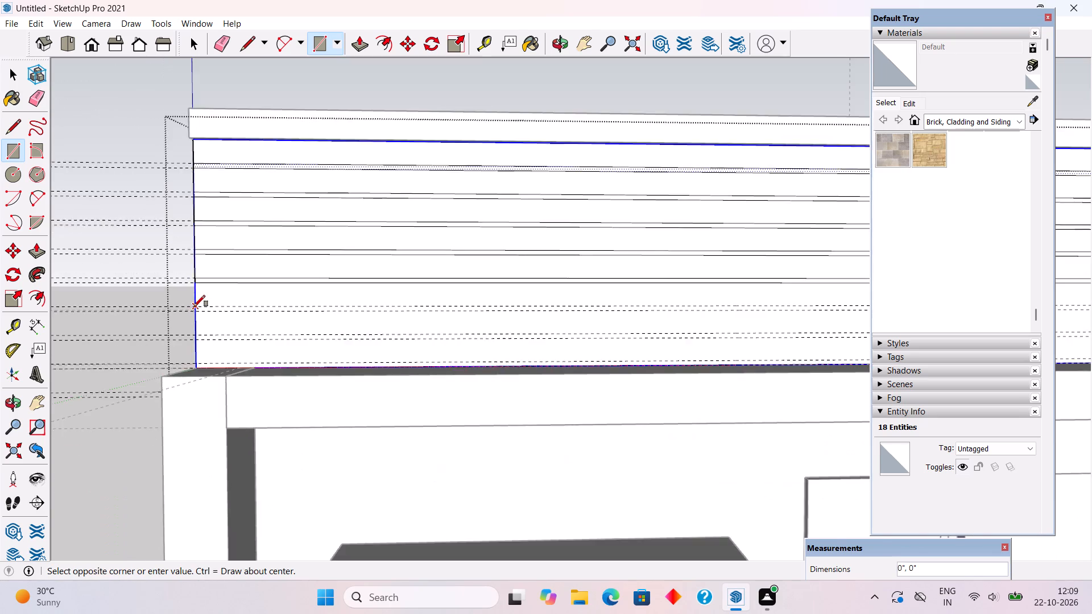
scroll(194, 306, down, 10)
scroll(353, 305, down, 3)
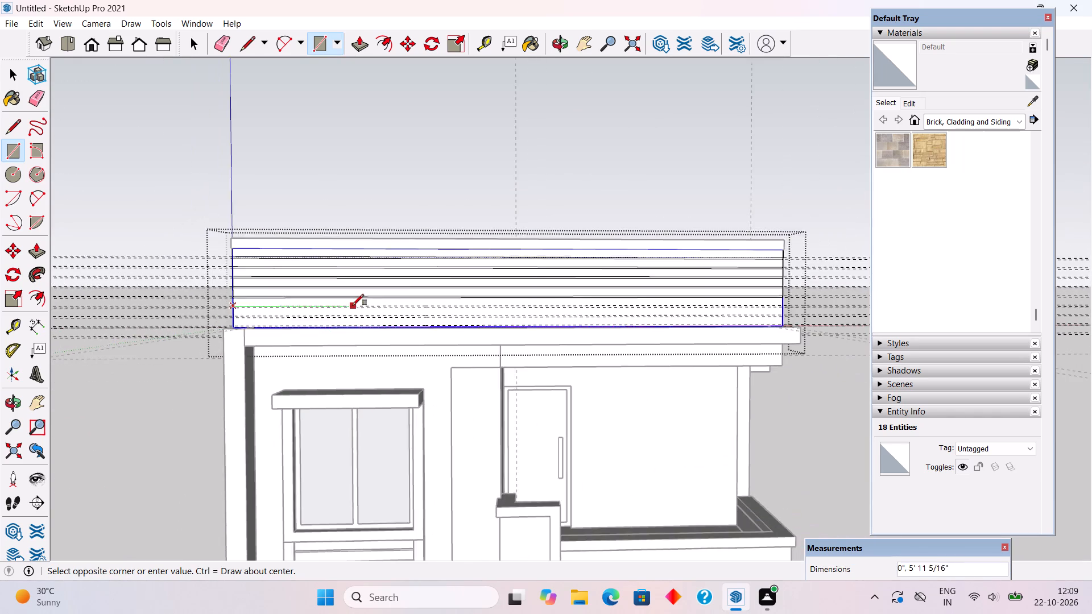
scroll(353, 305, down, 1)
scroll(768, 324, up, 11)
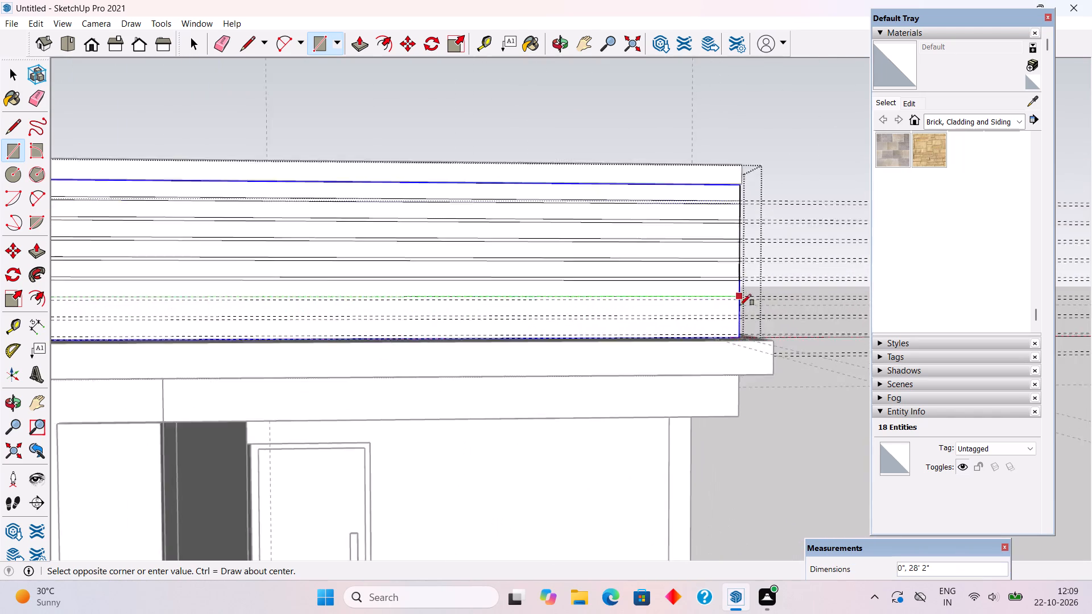
scroll(740, 305, up, 6)
click(741, 293)
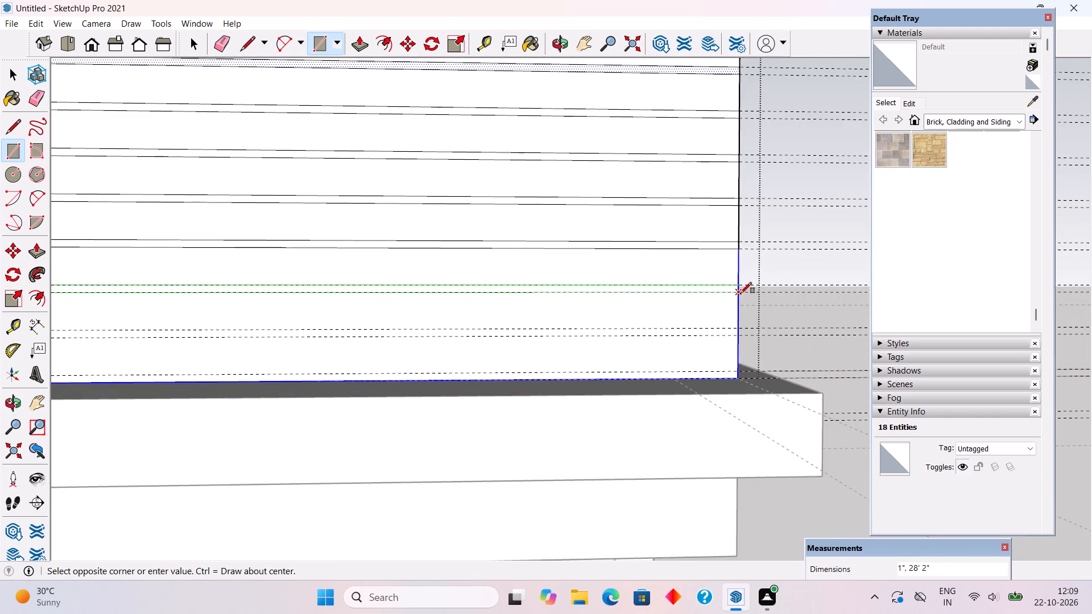
Draw a full-width rectangle, 1" by 28' 2", between the seventh guide pair from the top of the parapet face.
click(741, 327)
scroll(741, 327, down, 10)
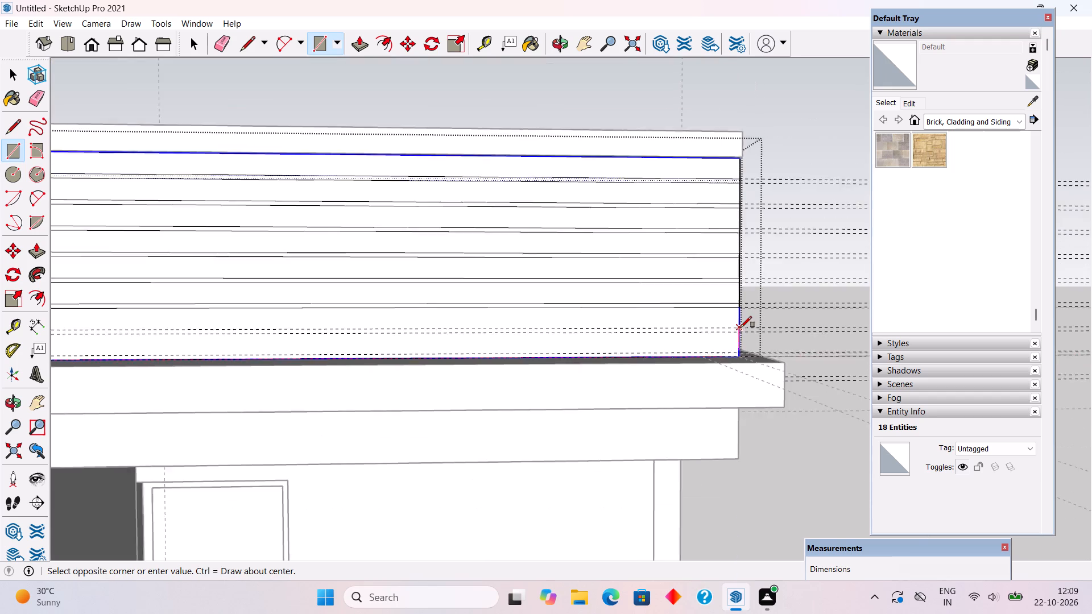
scroll(555, 347, down, 5)
scroll(500, 330, down, 7)
scroll(234, 323, up, 2)
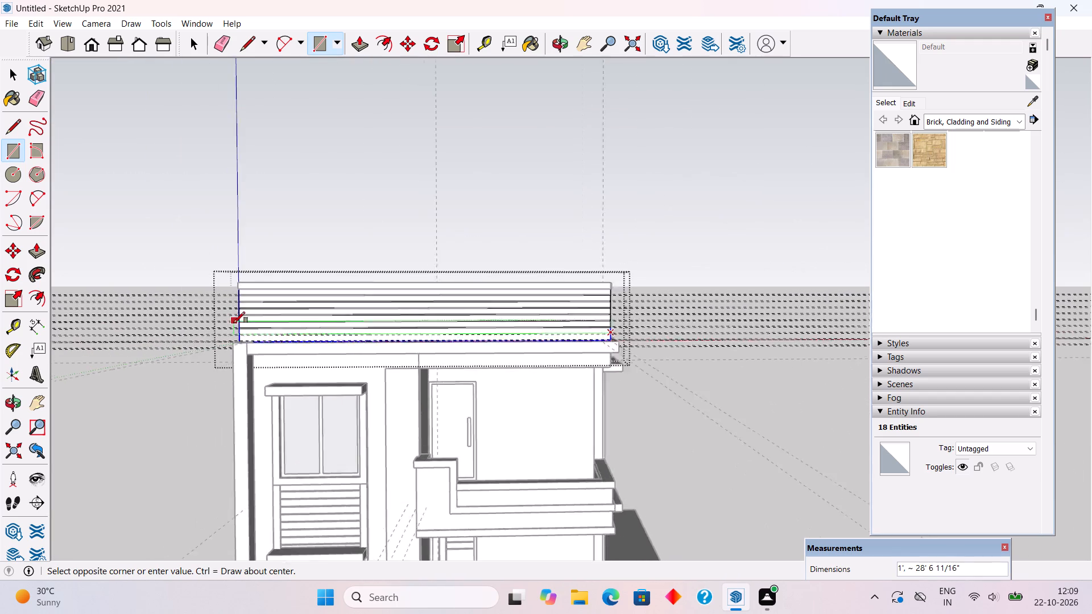
scroll(234, 323, up, 17)
scroll(243, 339, up, 5)
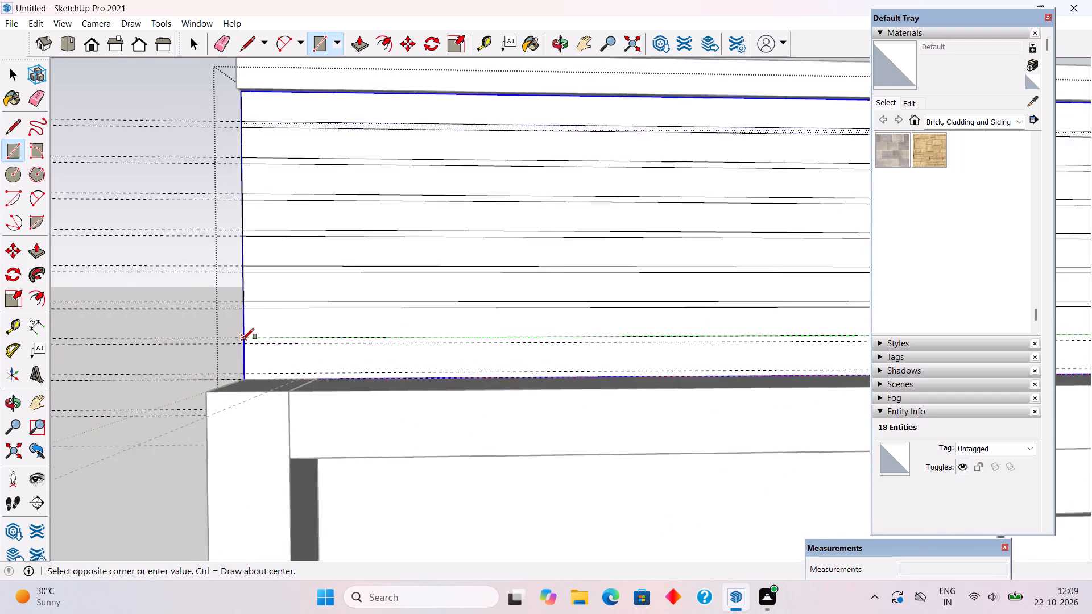
click(246, 346)
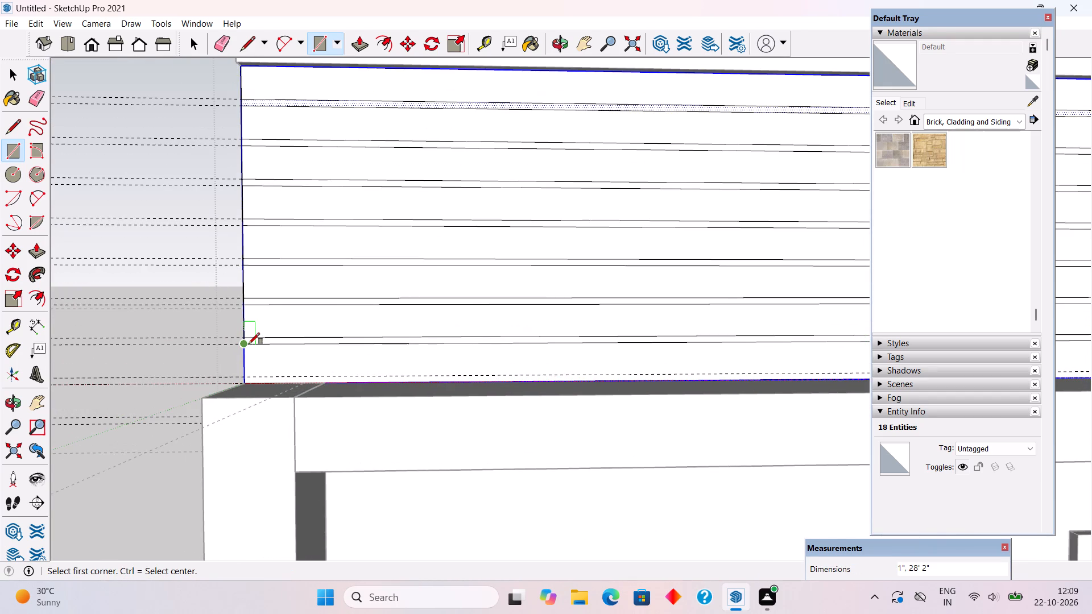
key(space)
Push/Pull the topmost 1" band on the front parapet face by 0.5".
middle_drag(253, 350, 320, 375)
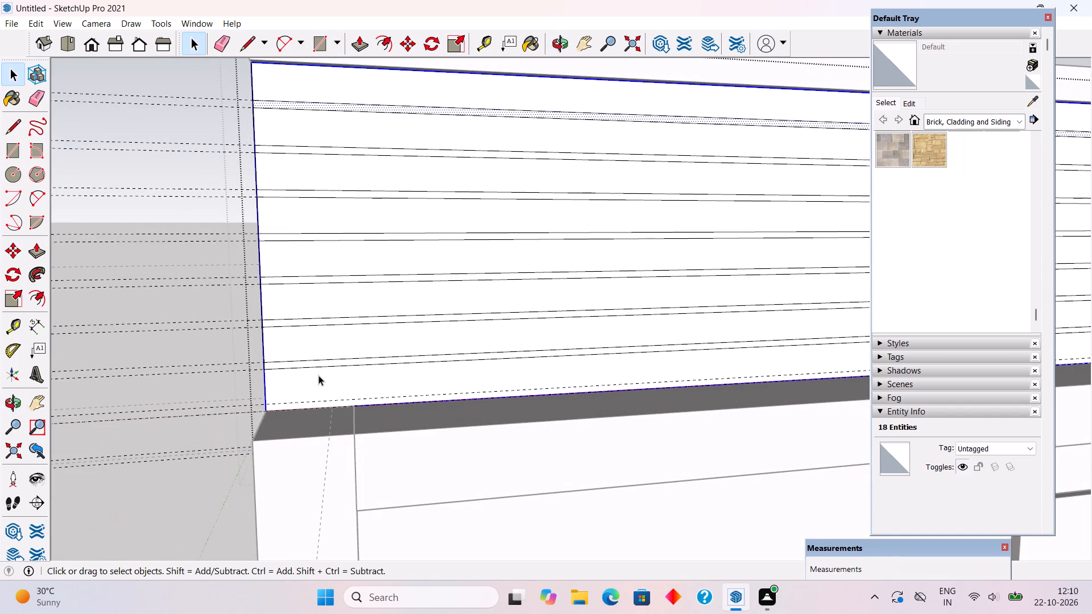
key(p)
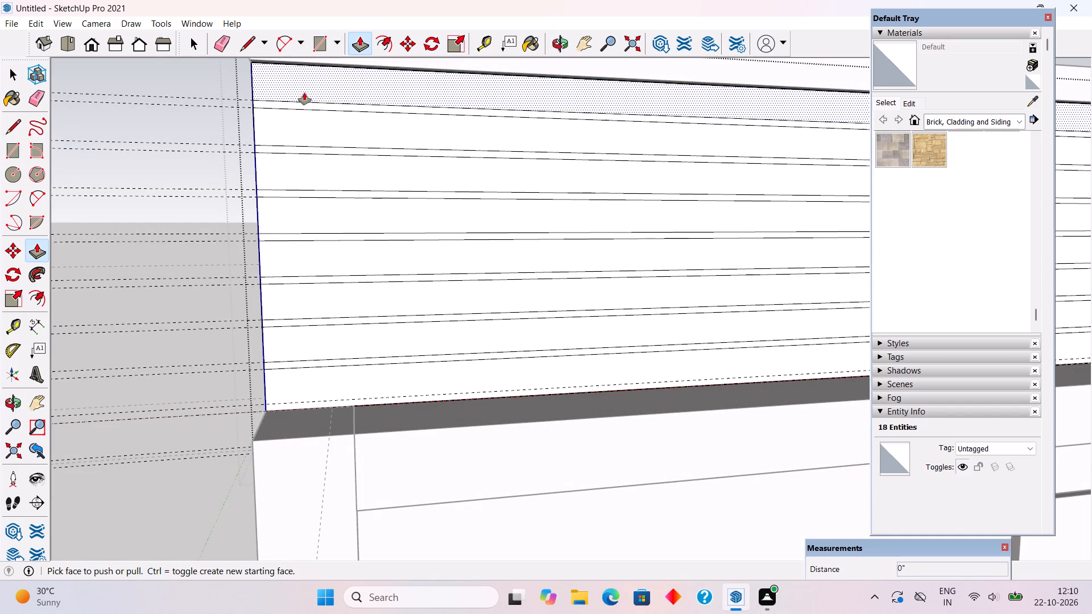
click(305, 103)
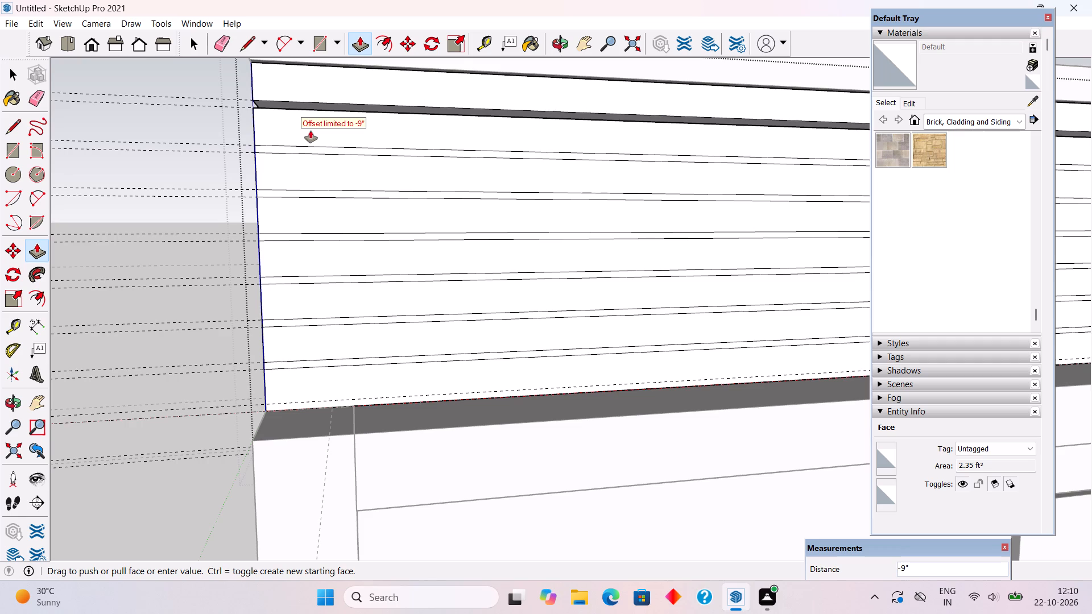
text(.5")
key(Return)
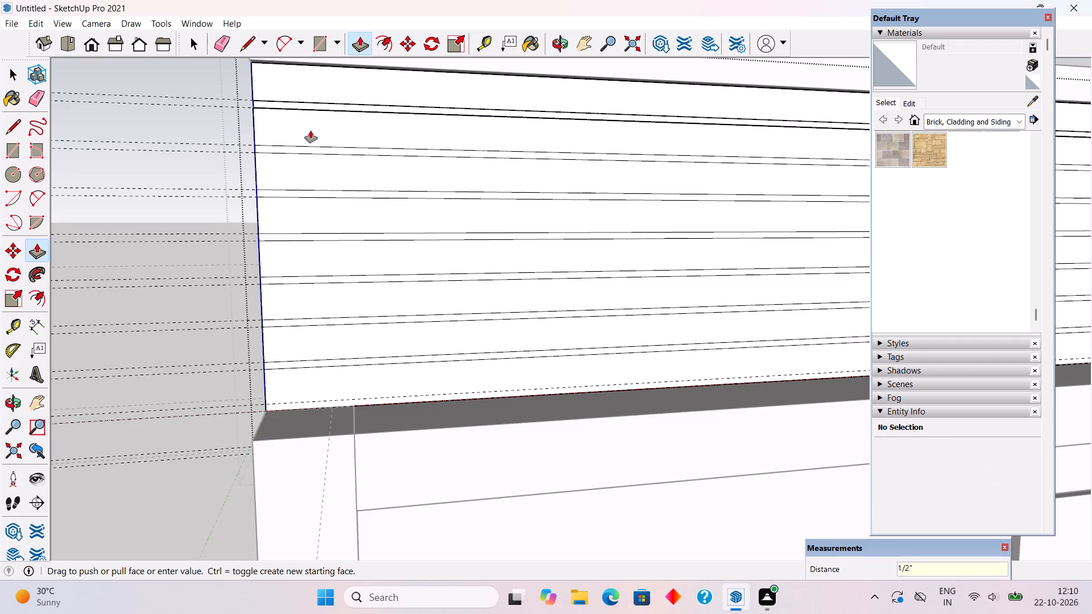
Repeat the 0.5" Push/Pull on the other six bands of the front parapet face and leave the group.
double_click(312, 148)
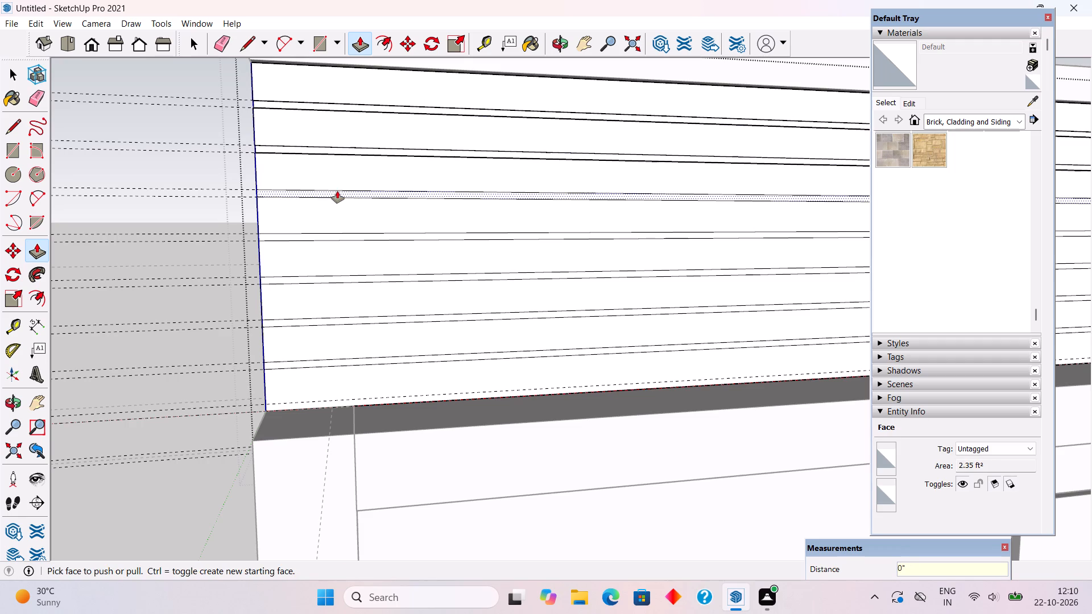
double_click(337, 191)
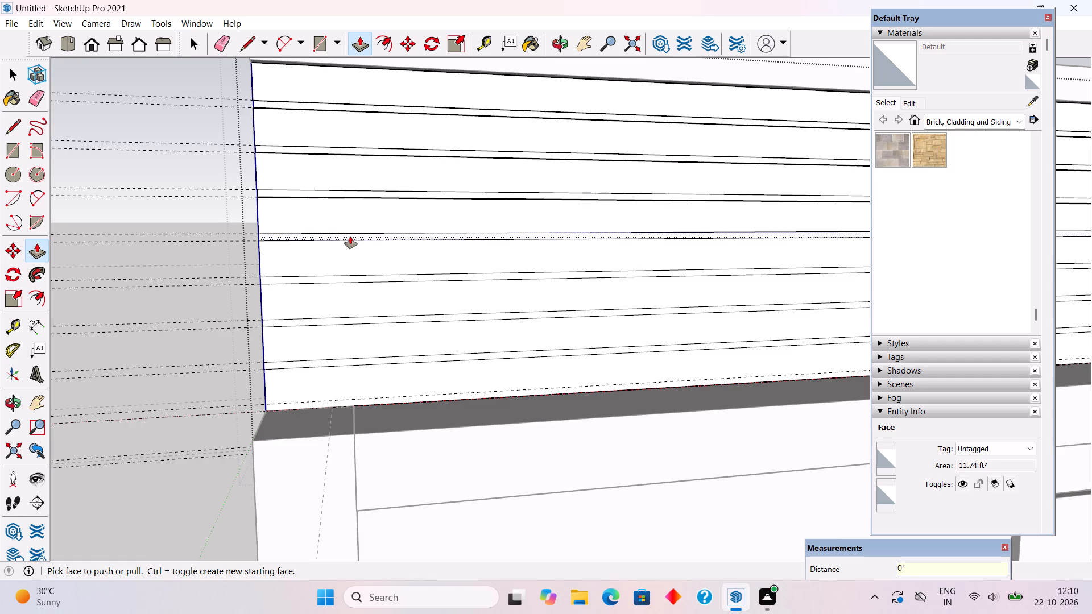
double_click(350, 237)
double_click(354, 279)
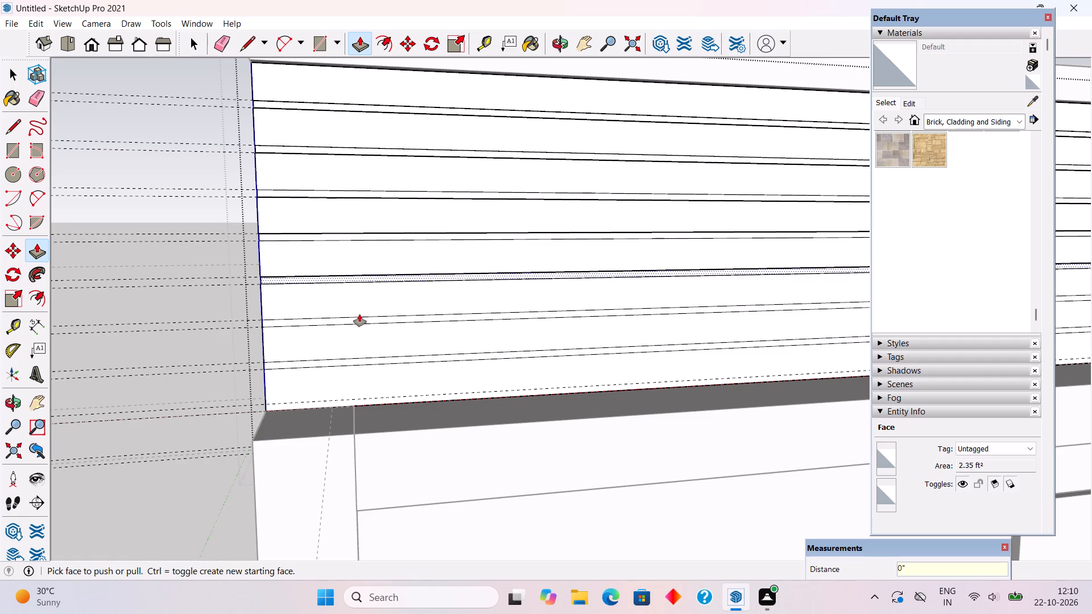
double_click(362, 320)
double_click(374, 362)
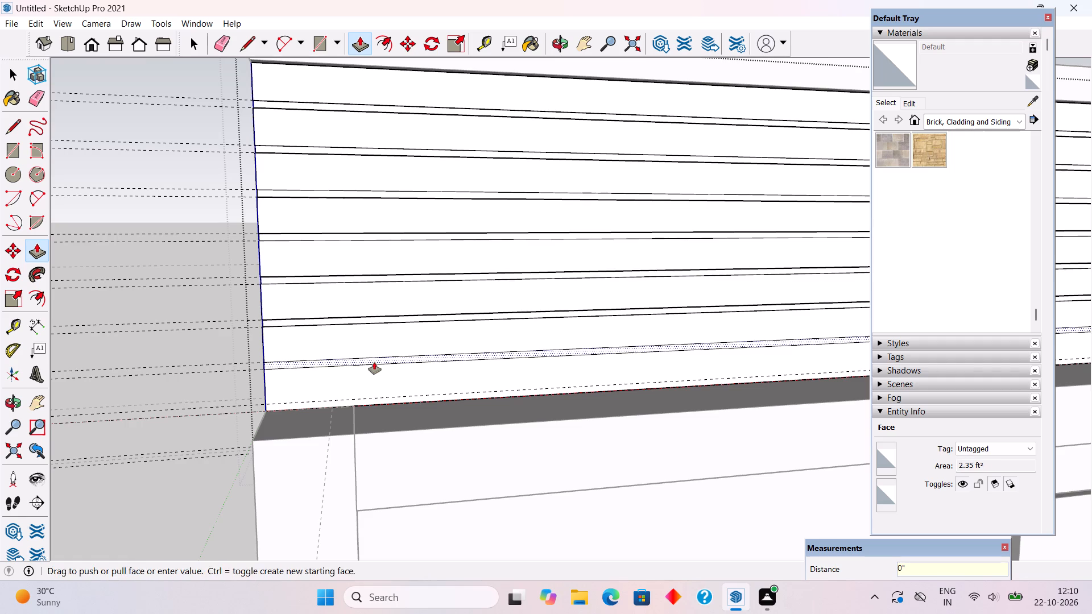
scroll(374, 359, down, 18)
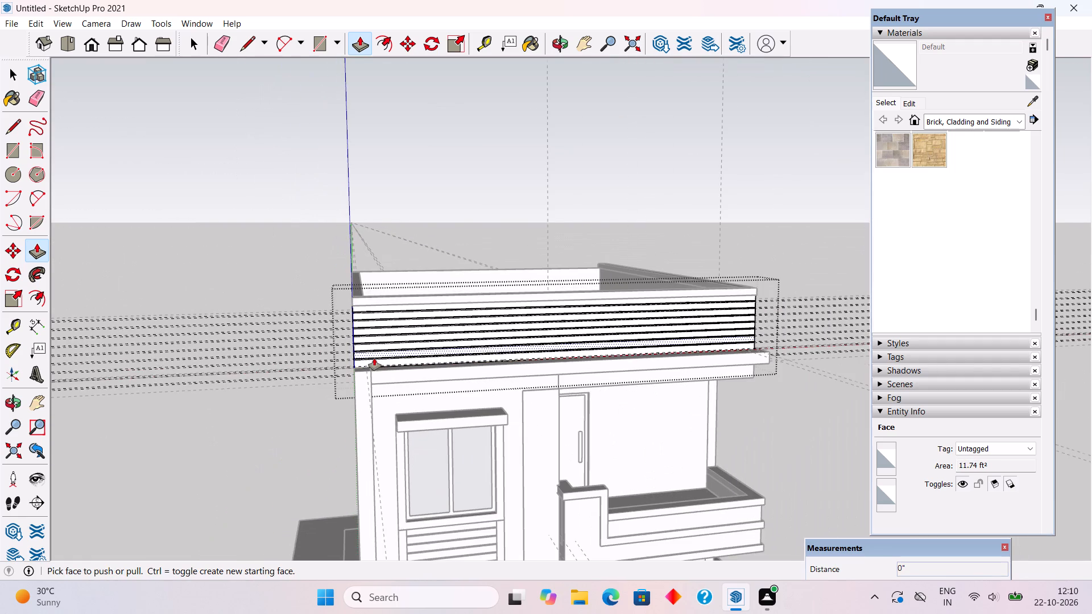
key(space)
click(424, 227)
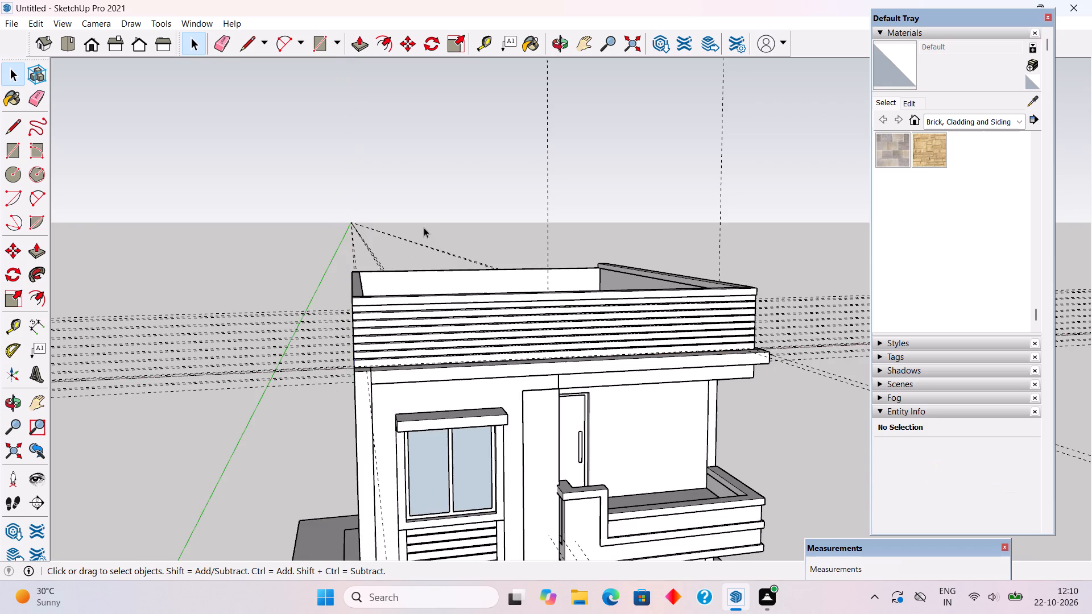
Place a horizontal guide 5" below the coping on the parapet's side face, aligned with the upper edge of the topmost front band.
middle_drag(498, 280, 278, 280)
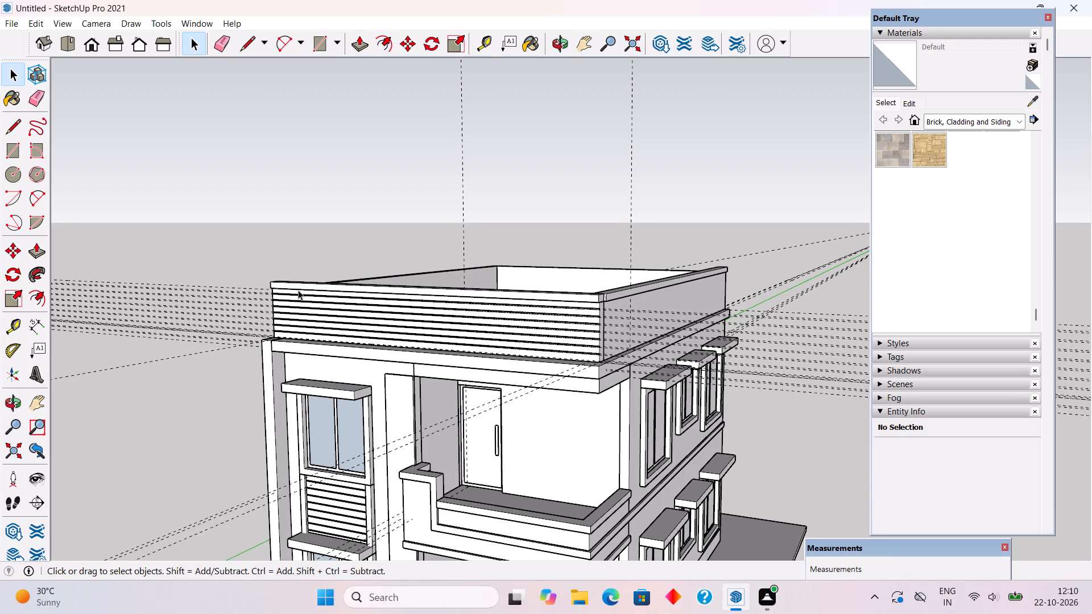
click(244, 231)
middle_drag(483, 336, 257, 241)
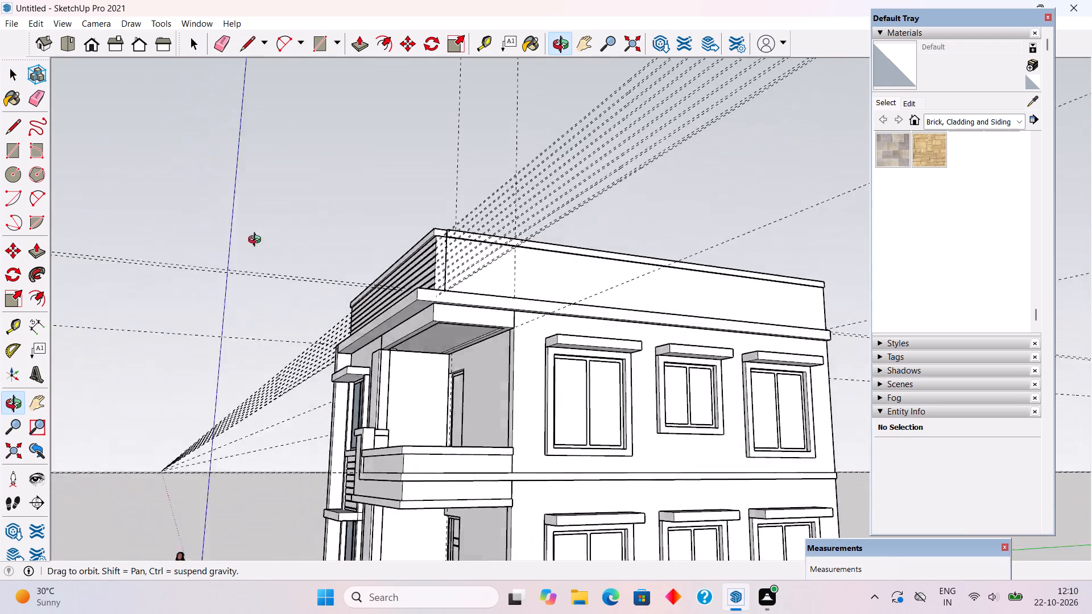
middle_drag(257, 241, 142, 310)
scroll(538, 322, up, 4)
scroll(336, 328, up, 5)
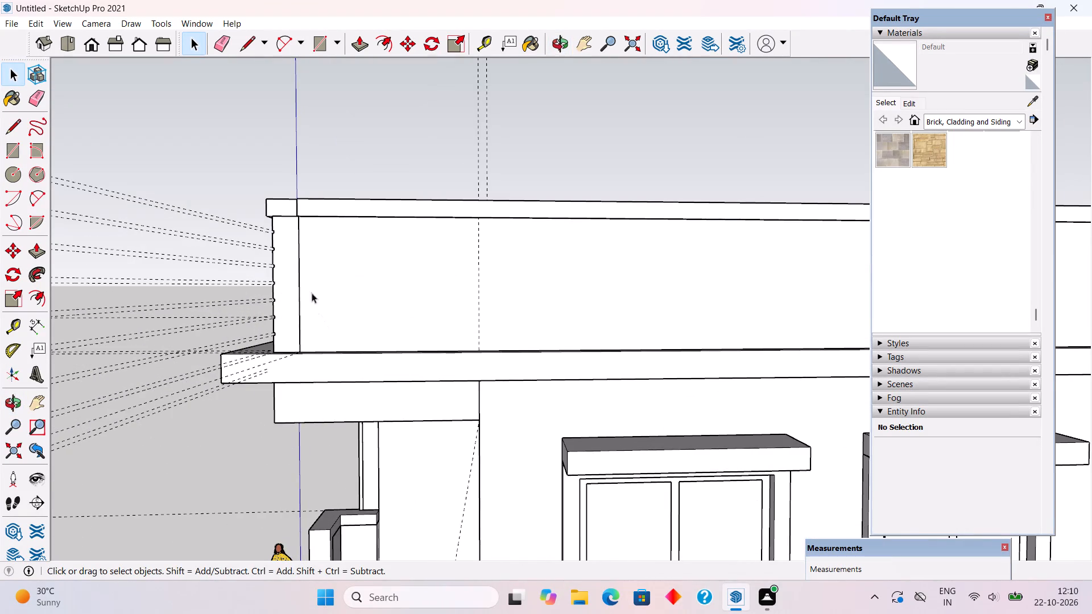
scroll(366, 264, up, 5)
middle_drag(364, 229, 360, 181)
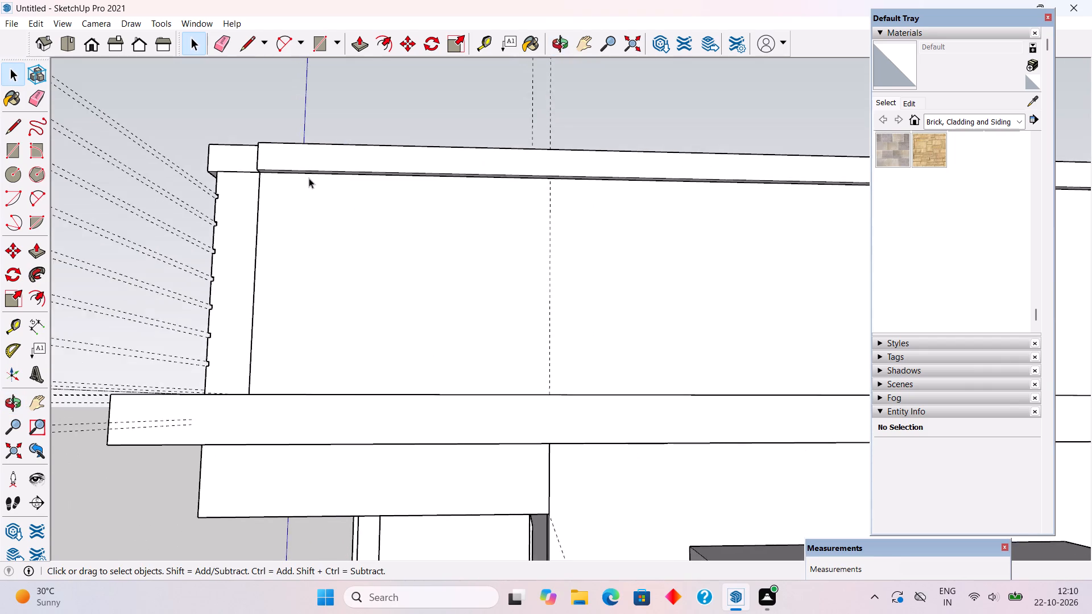
scroll(309, 178, up, 4)
key(t)
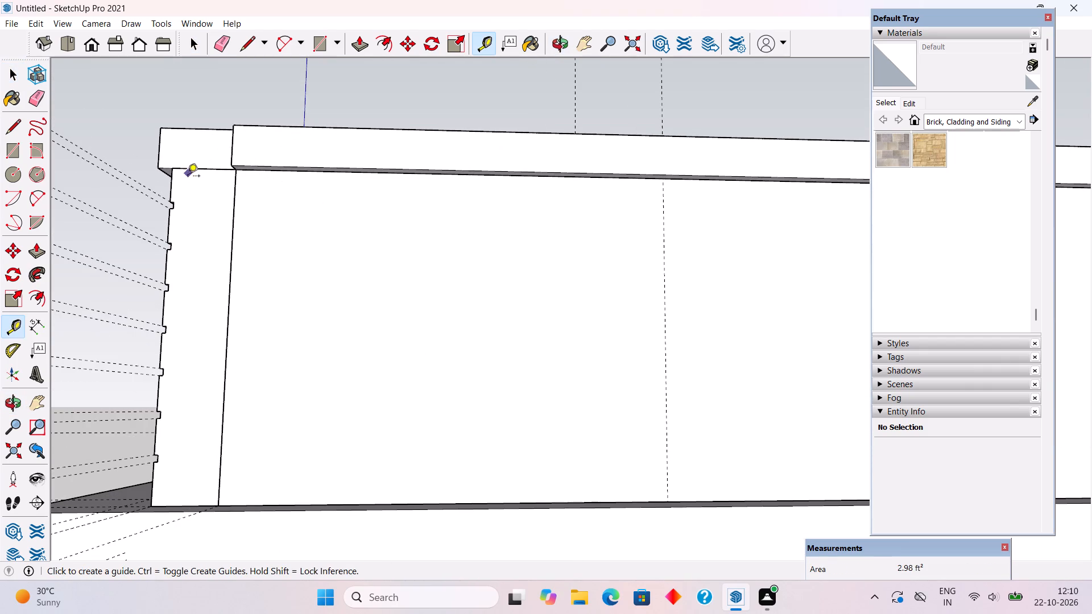
click(195, 169)
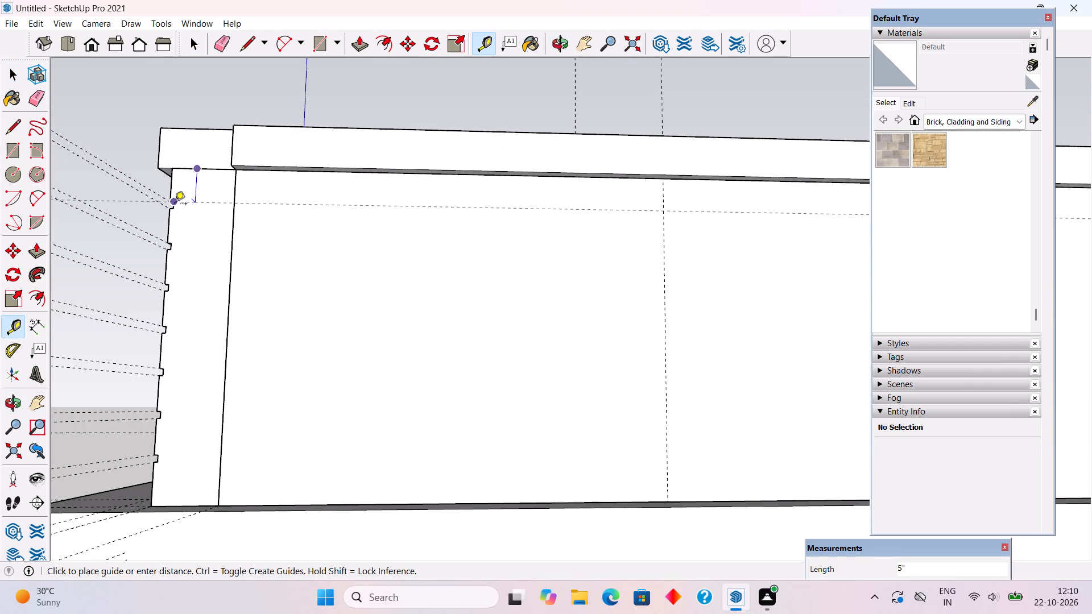
click(175, 205)
Place a second horizontal guide 1" below the first on the parapet's side face, aligned with the topmost front band's lower edge.
click(200, 205)
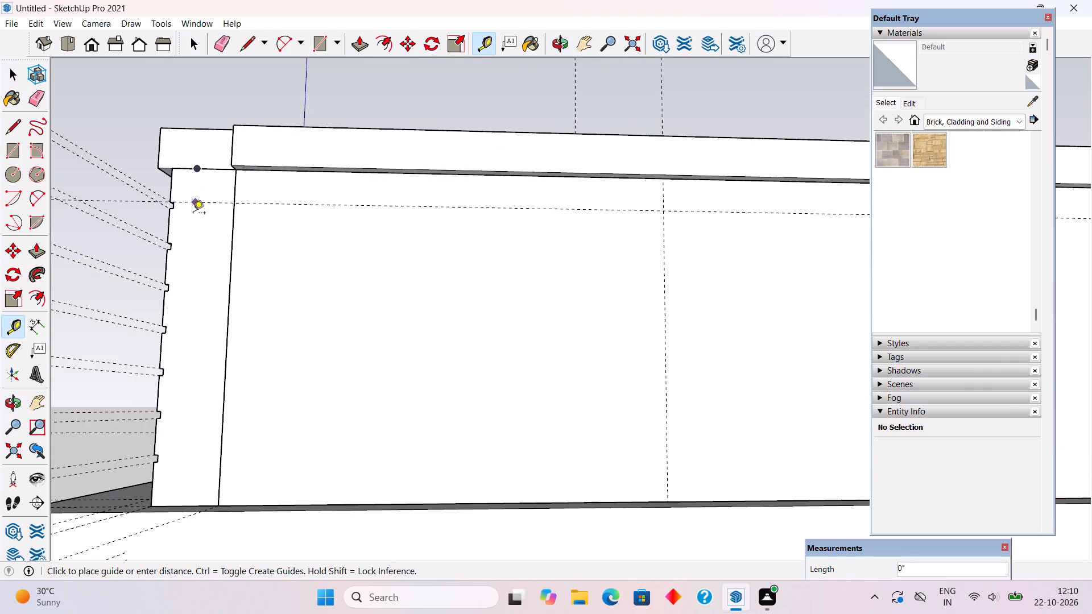
key(t)
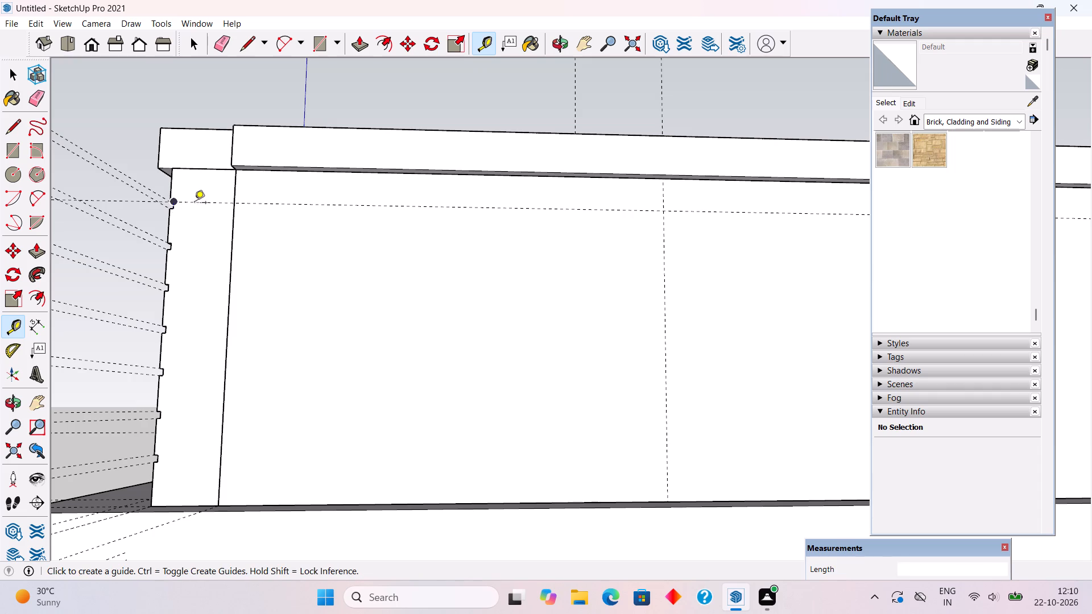
click(218, 202)
scroll(178, 212, up, 4)
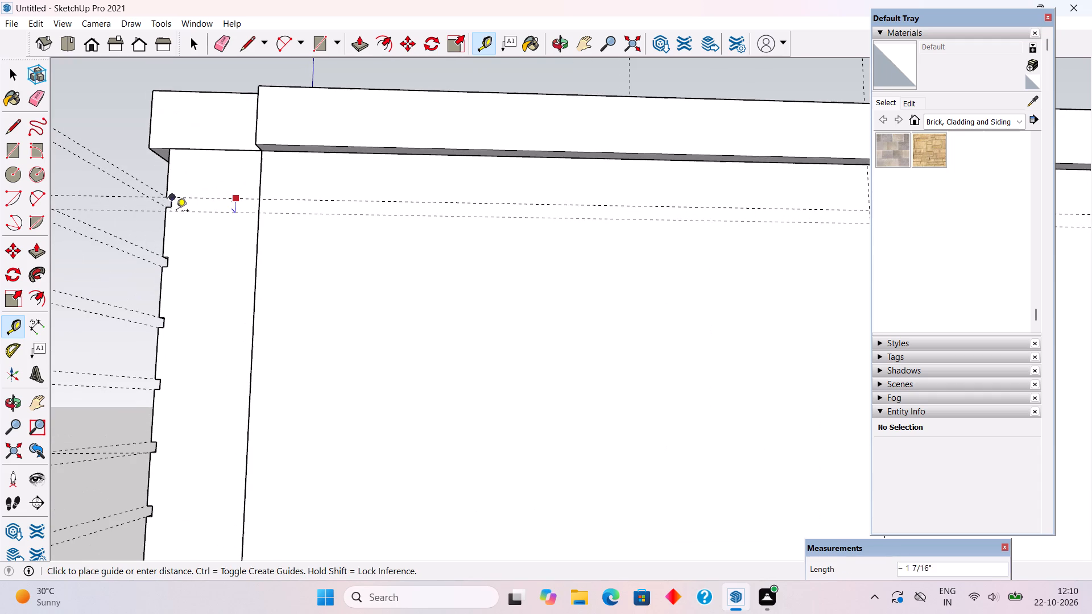
click(174, 209)
Copy the side-face guide pair 6" downward and repeat the copy eight times with x8.
key(space)
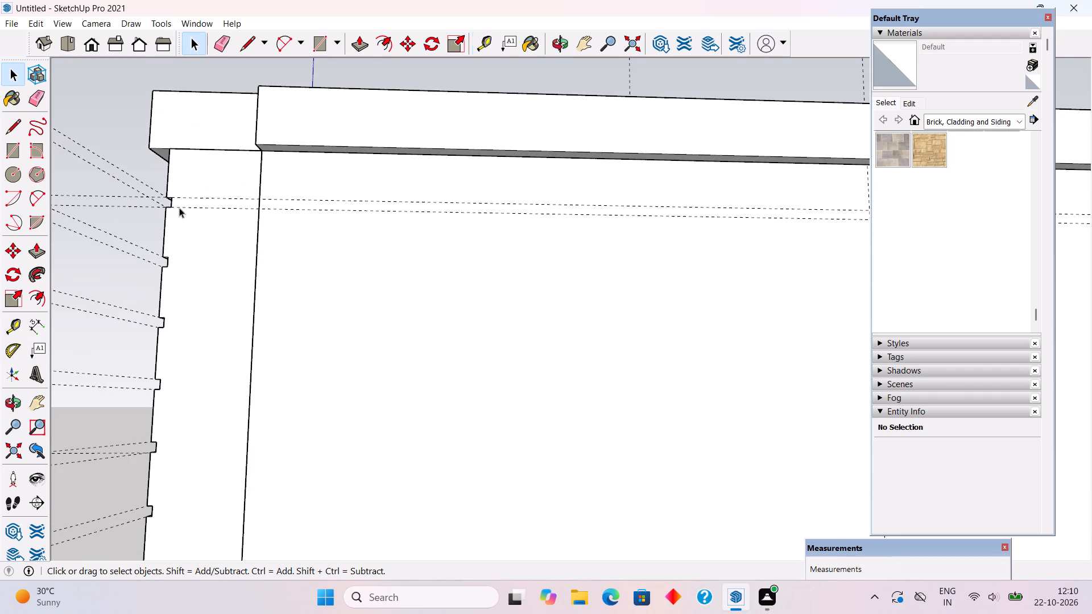
ctrl+click(236, 198)
ctrl+click(238, 207)
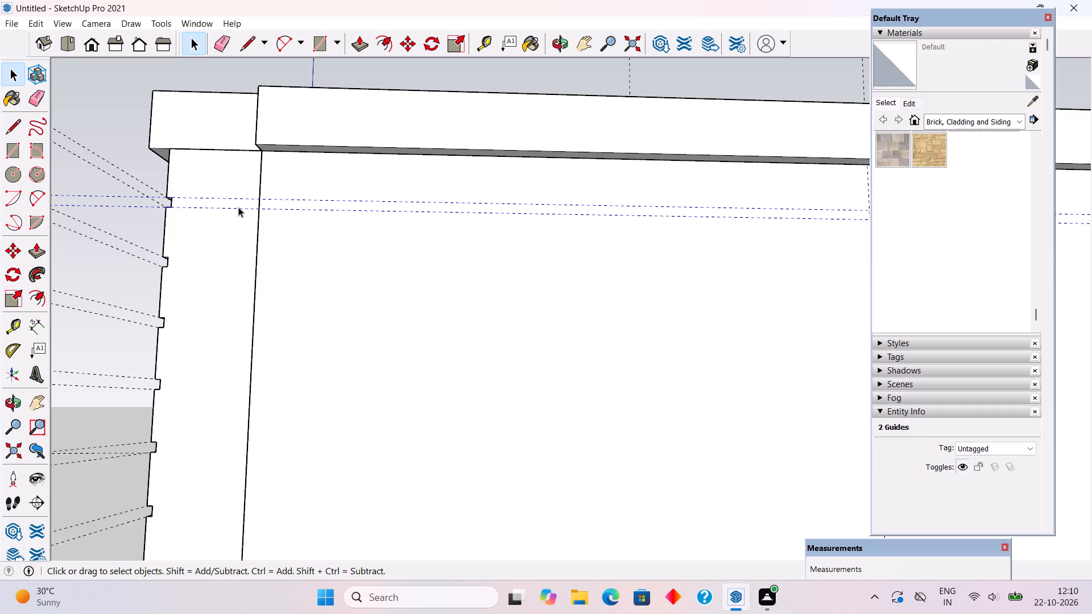
key(m)
click(238, 207)
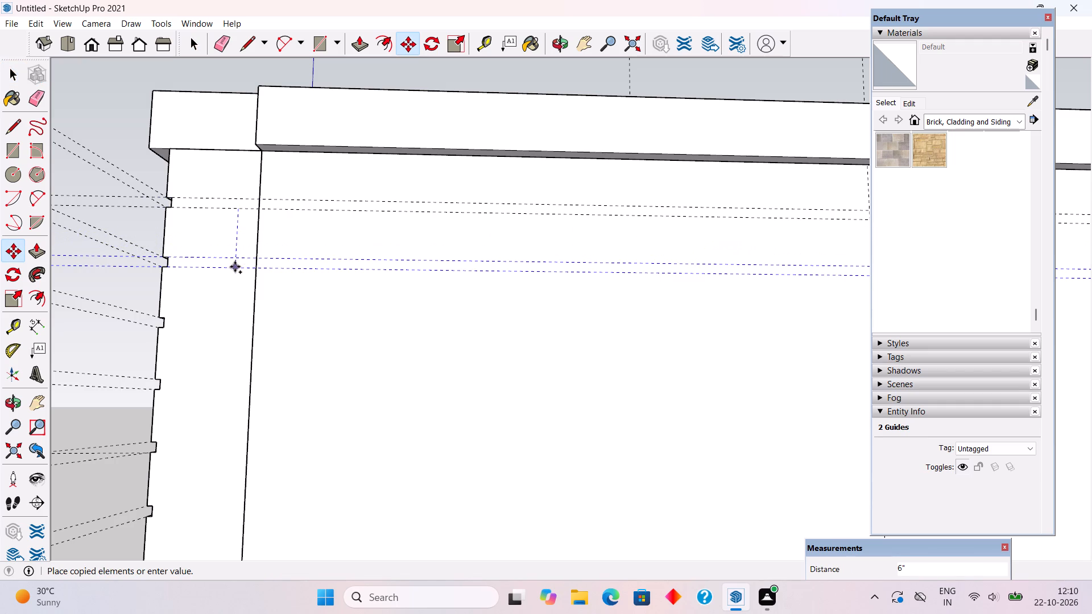
text(6")
key(Return)
text(x8)
key(Return)
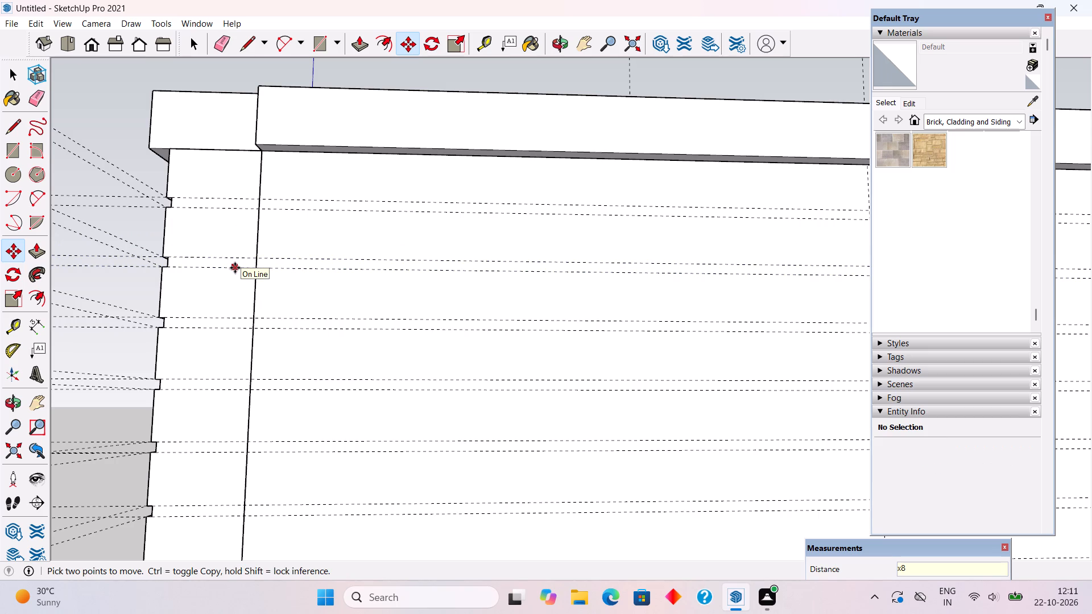
Open the front parapet group and draw 8 1/2" by 1" rectangles between the top four guide pairs on its narrow side face.
key(space)
triple_click(235, 281)
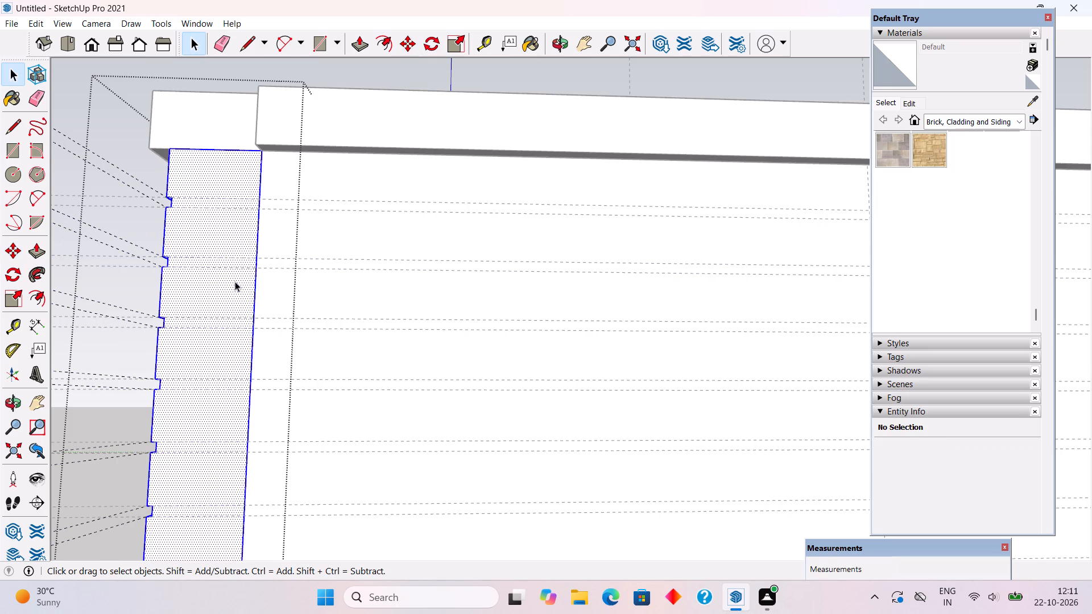
scroll(195, 195, up, 4)
key(r)
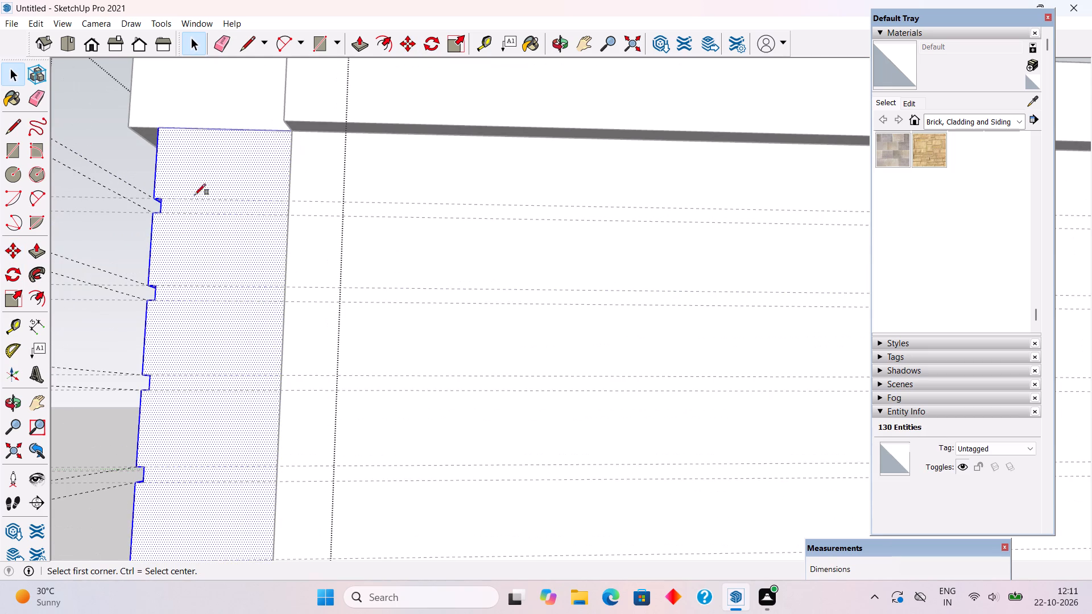
click(165, 201)
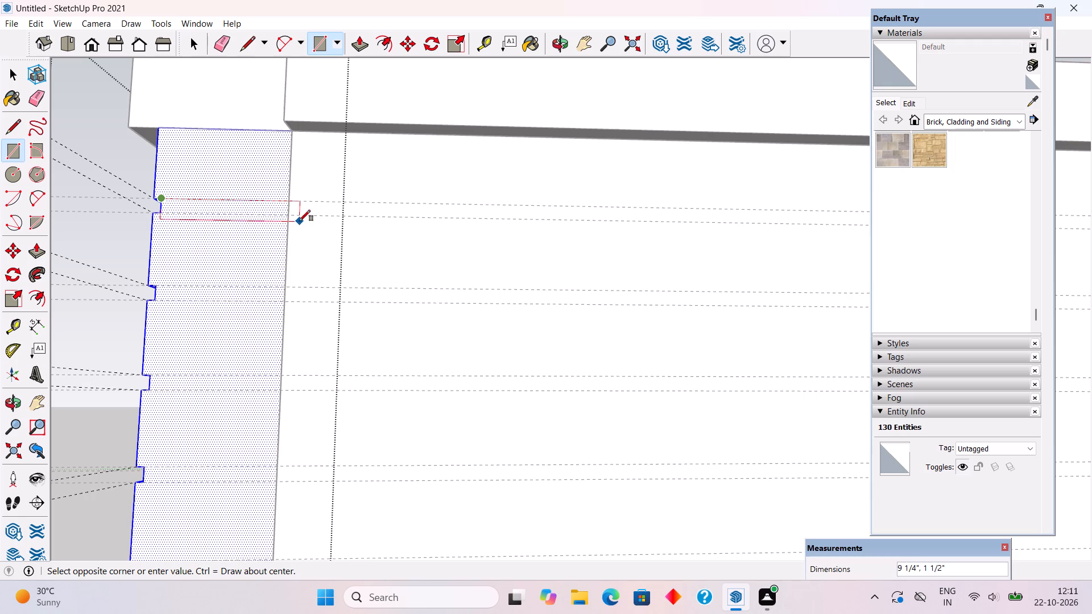
click(286, 216)
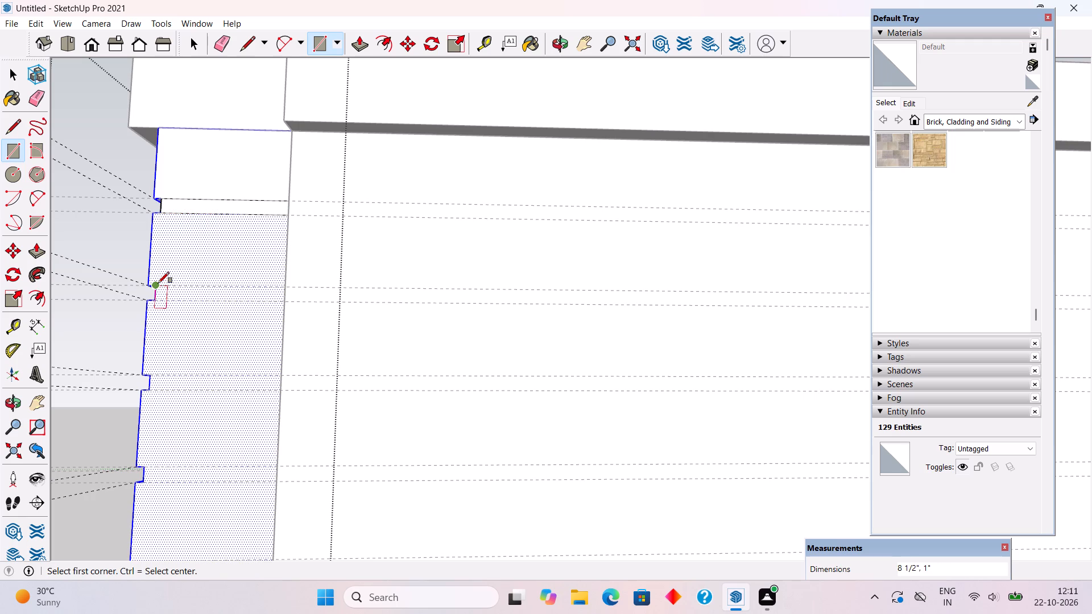
click(158, 283)
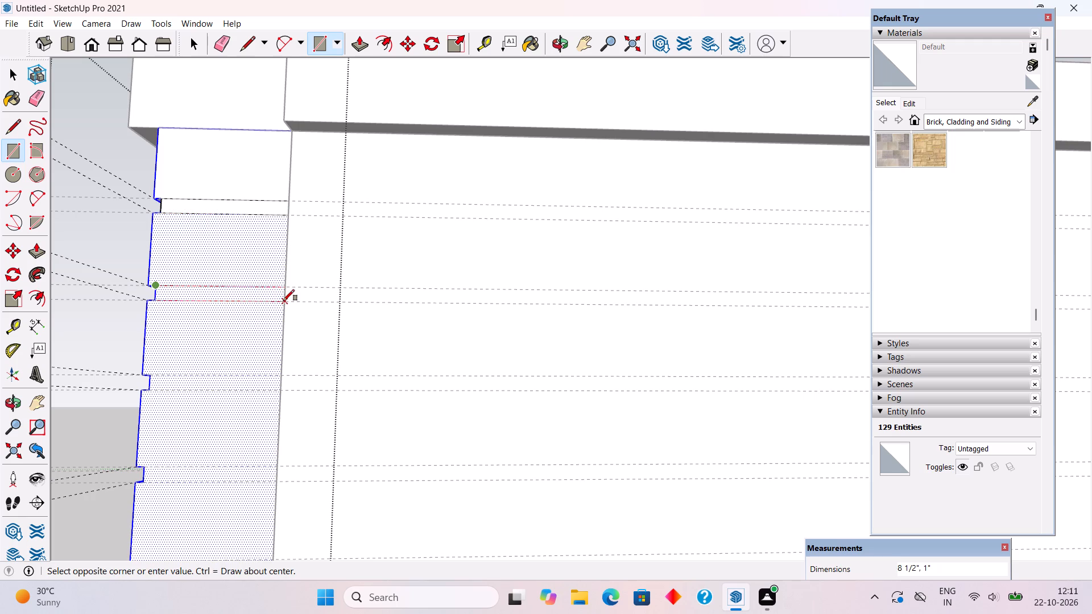
click(283, 301)
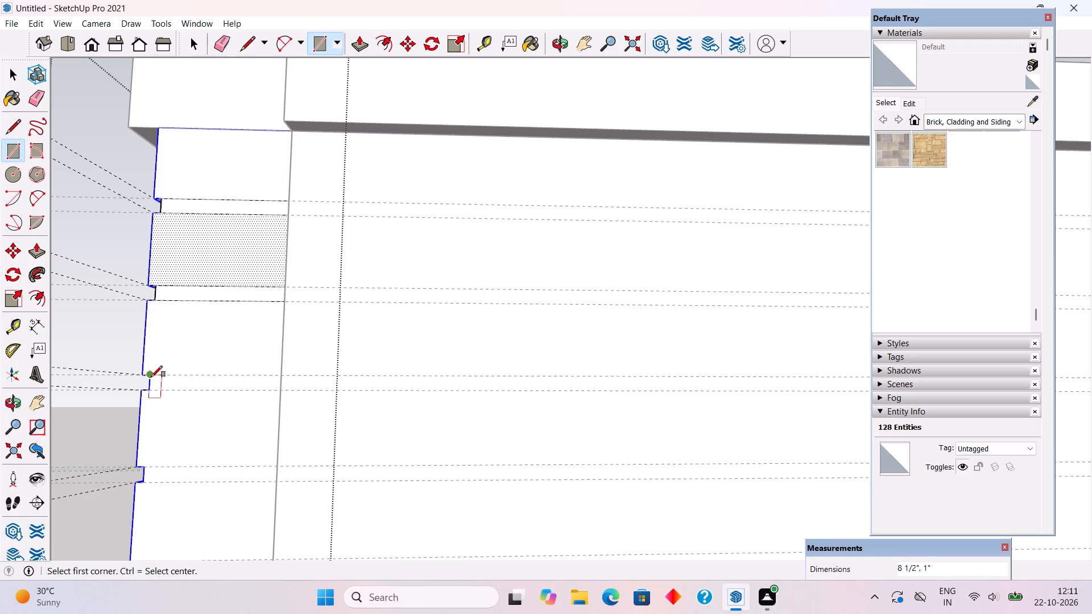
click(151, 377)
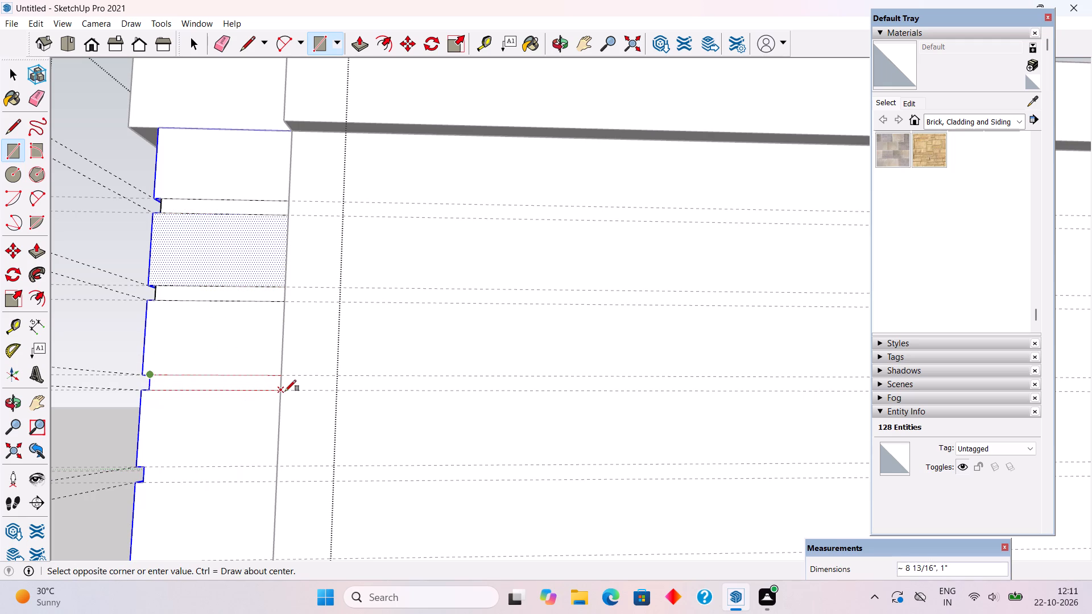
click(279, 391)
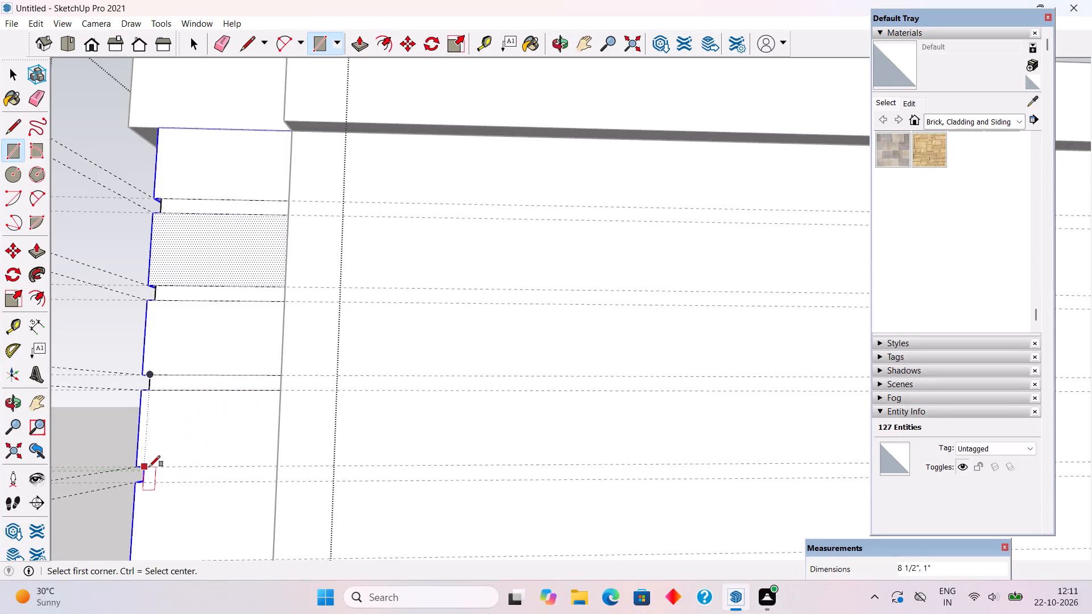
click(149, 467)
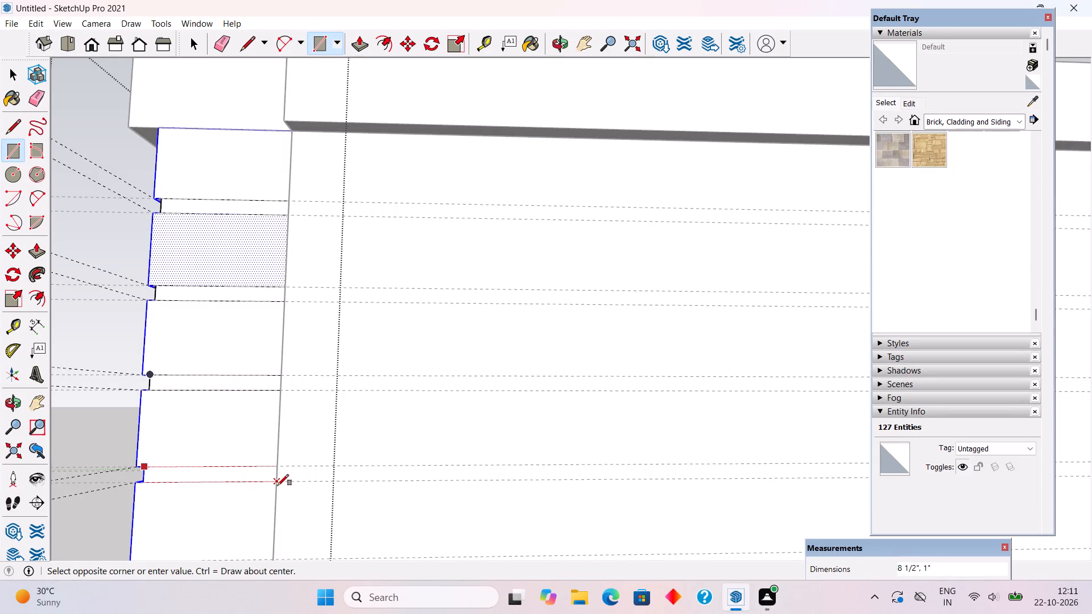
click(278, 486)
Draw an 8 1/2" by 1" rectangle between the fifth guide pair from the top of the narrow side face.
scroll(304, 210, down, 9)
scroll(264, 517, up, 3)
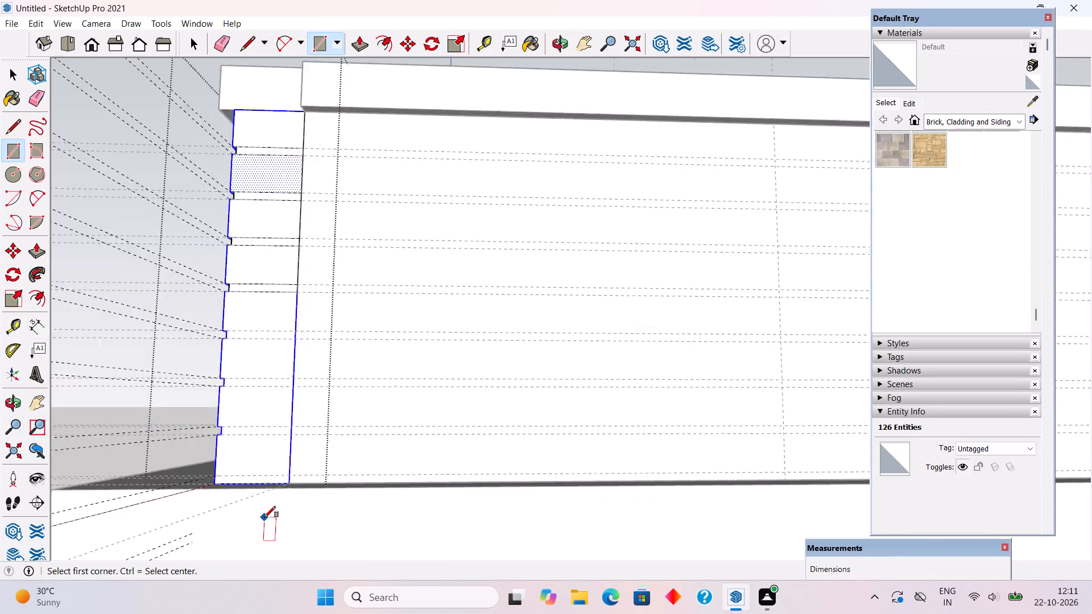
scroll(264, 517, up, 5)
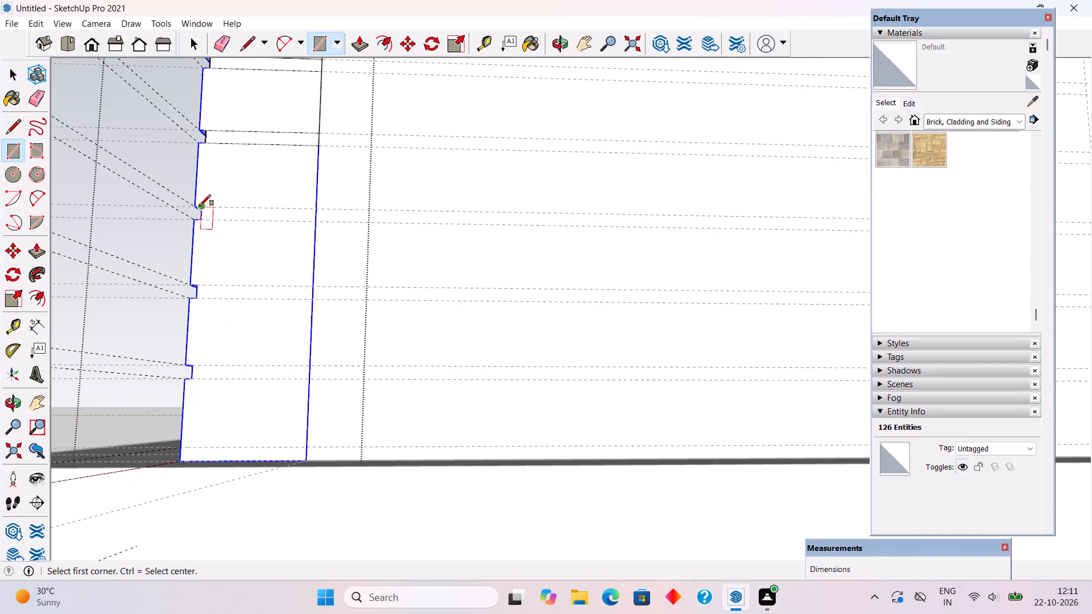
click(206, 206)
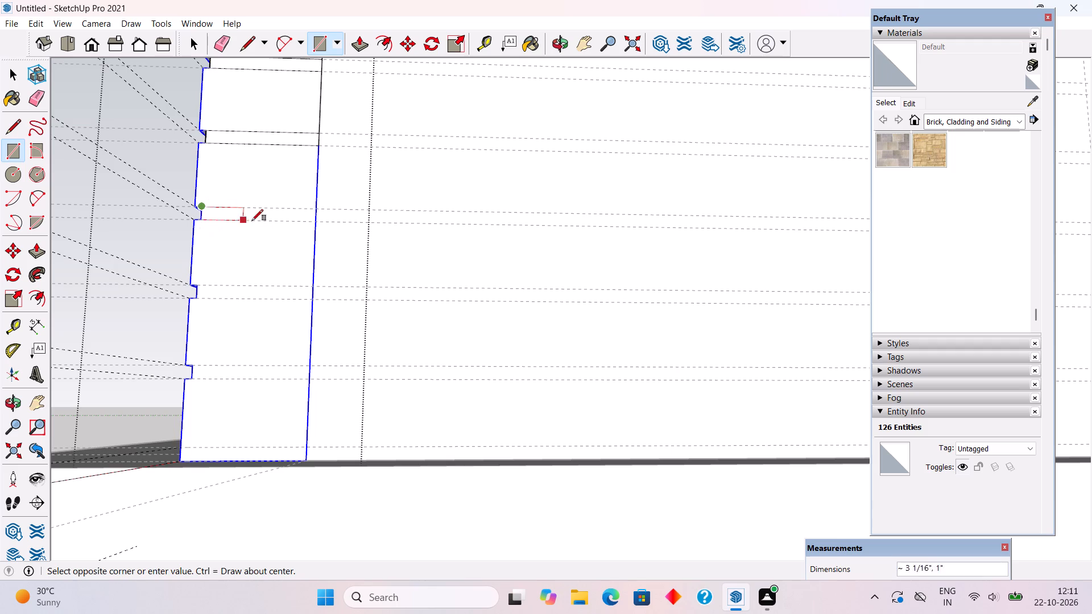
click(315, 223)
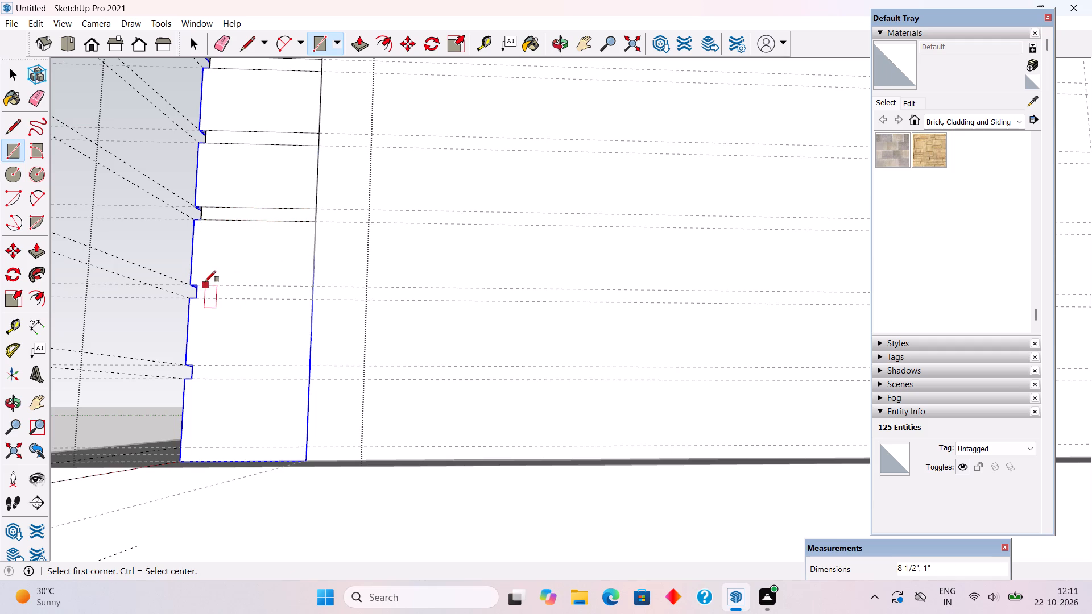
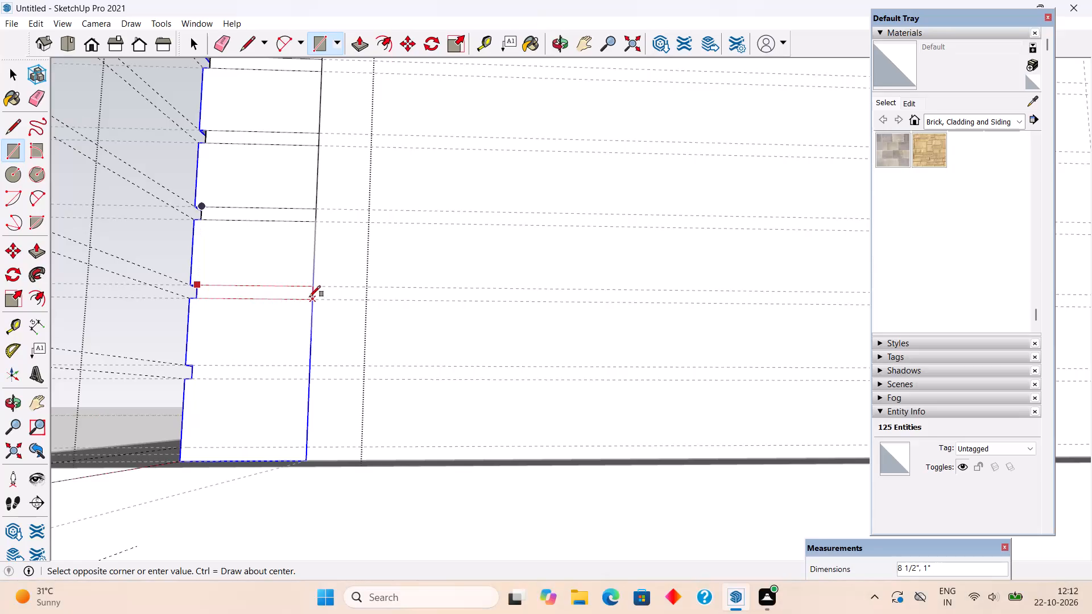
Finish the two lowest 8 1/2" by 1" strip rectangles between the guides on the parapet corner block's front face.
click(310, 297)
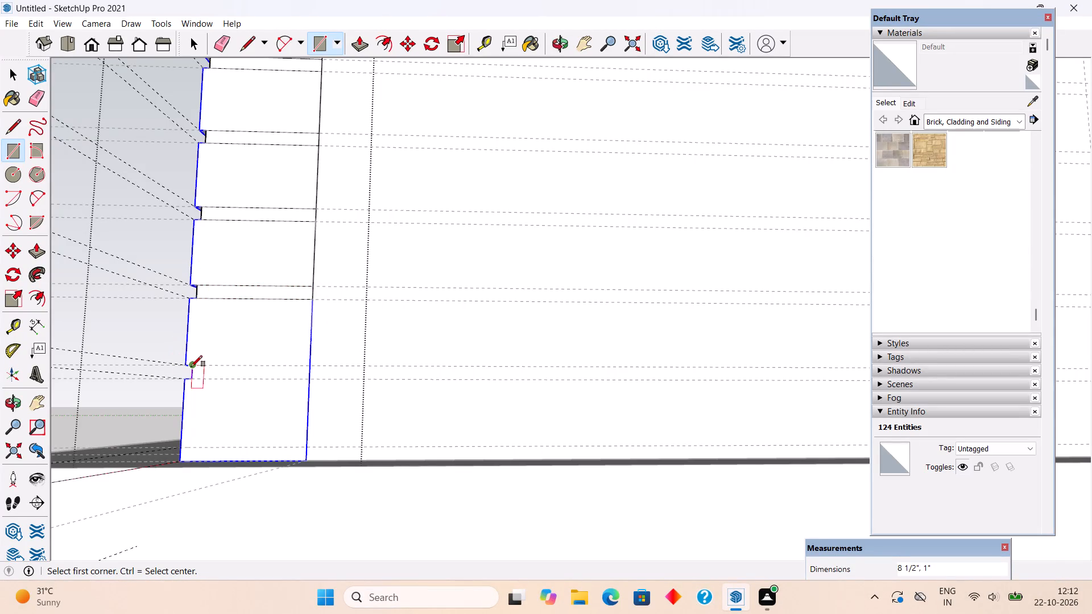
click(192, 365)
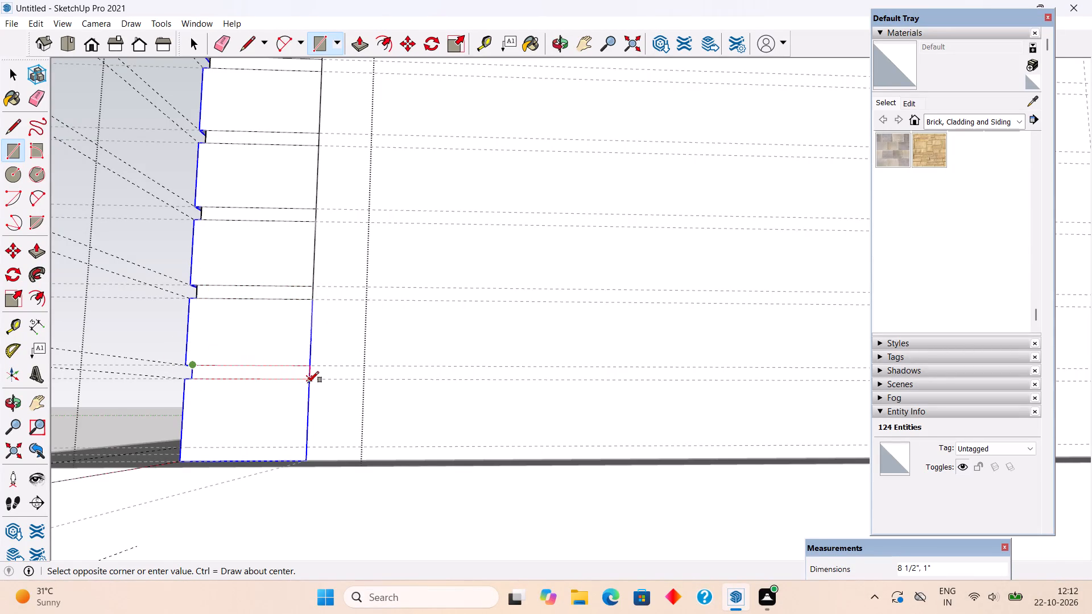
click(308, 383)
Push/Pull the four lowest 1" strips on the corner block's front face by 0.5".
key(p)
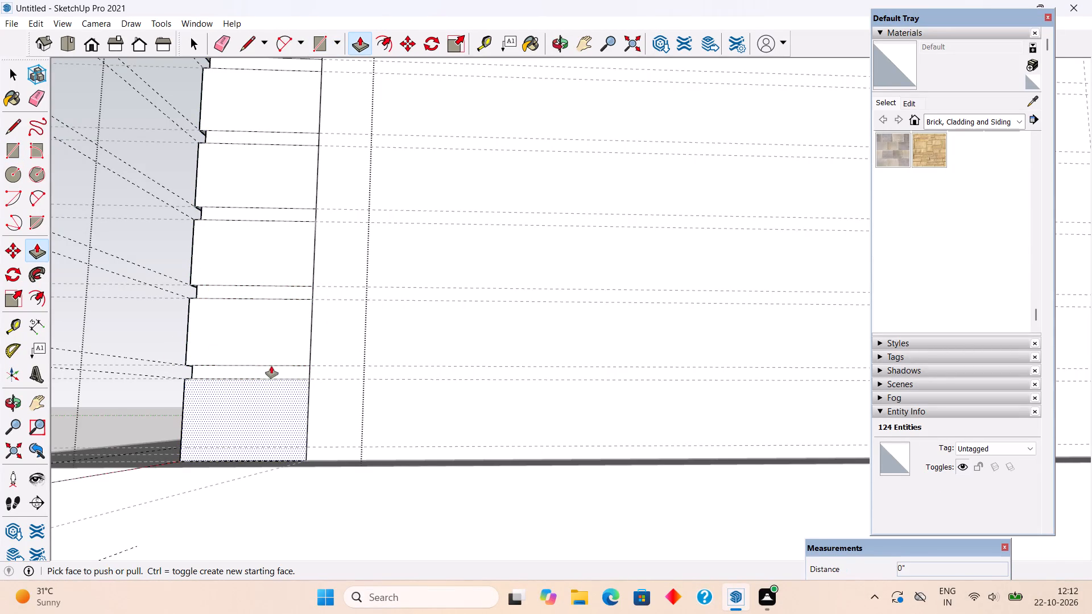
click(271, 366)
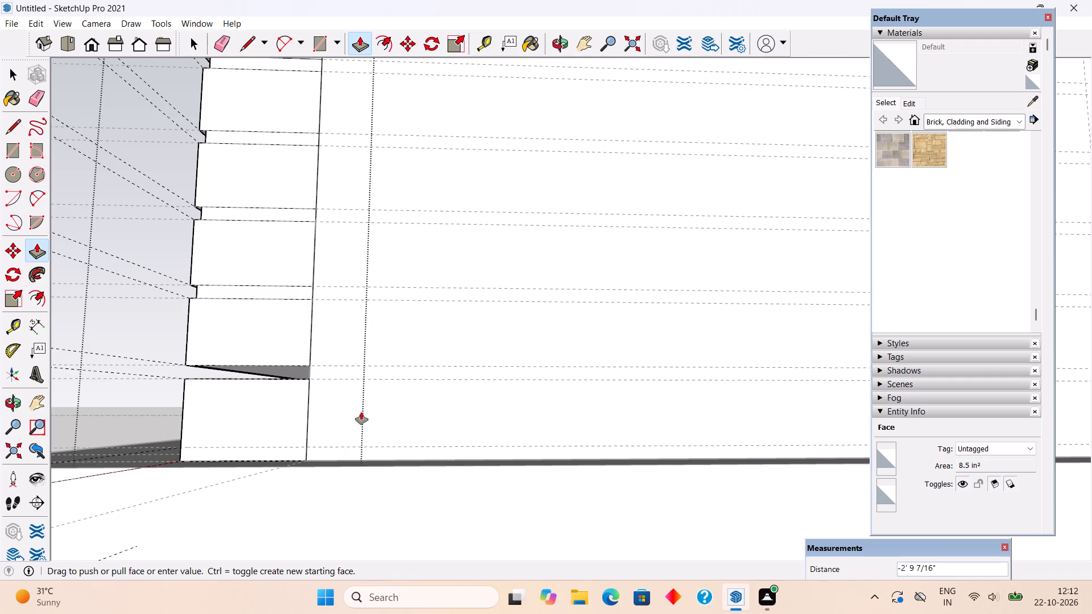
middle_drag(364, 413, 470, 472)
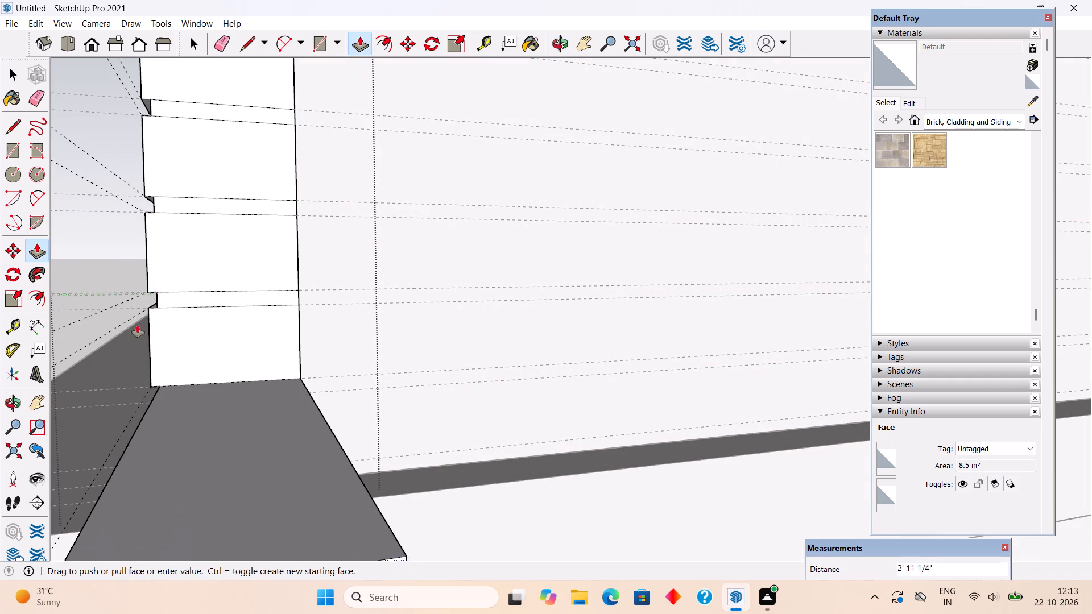
text(.5")
key(Return)
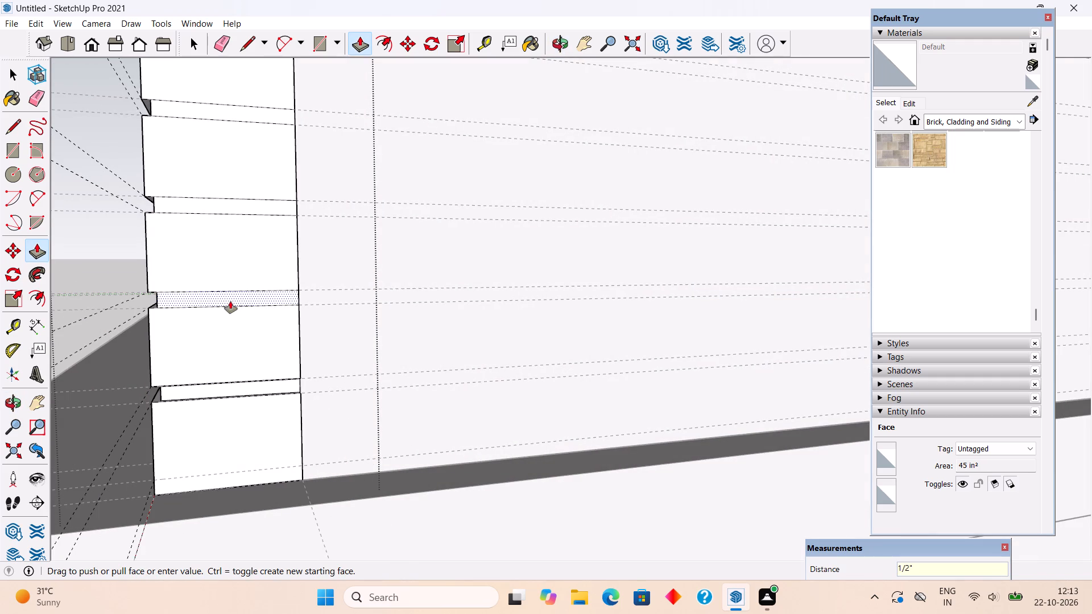
double_click(230, 301)
click(210, 205)
click(209, 204)
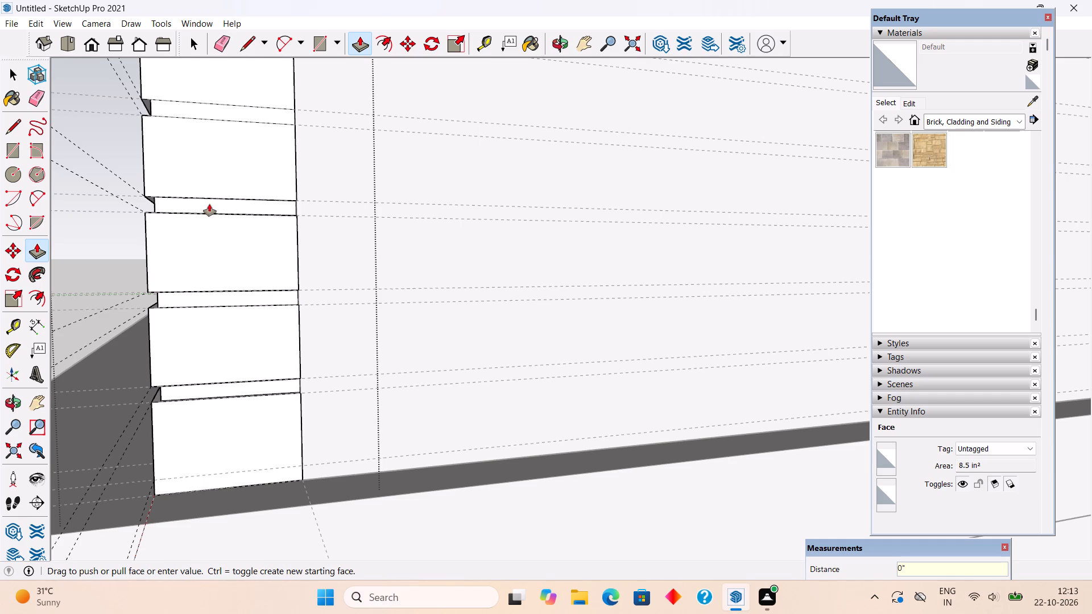
double_click(200, 117)
Repeat the 0.5" Push/Pull on the three uppermost strips of the corner block's front face and close the group.
scroll(200, 117, down, 5)
scroll(208, 163, down, 5)
scroll(226, 231, down, 5)
scroll(263, 323, down, 4)
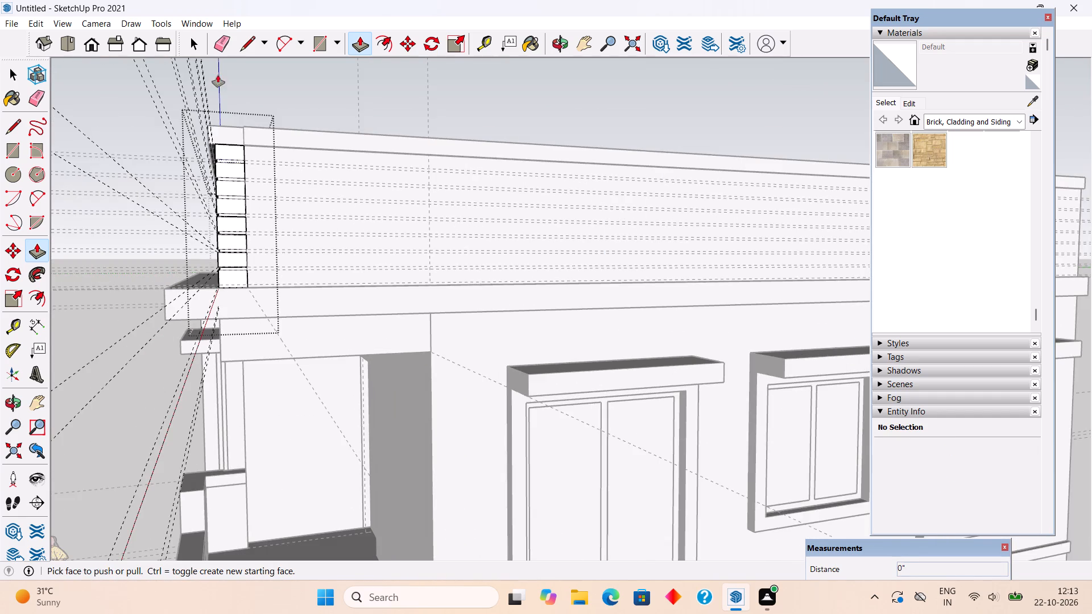
scroll(239, 133, up, 14)
double_click(223, 213)
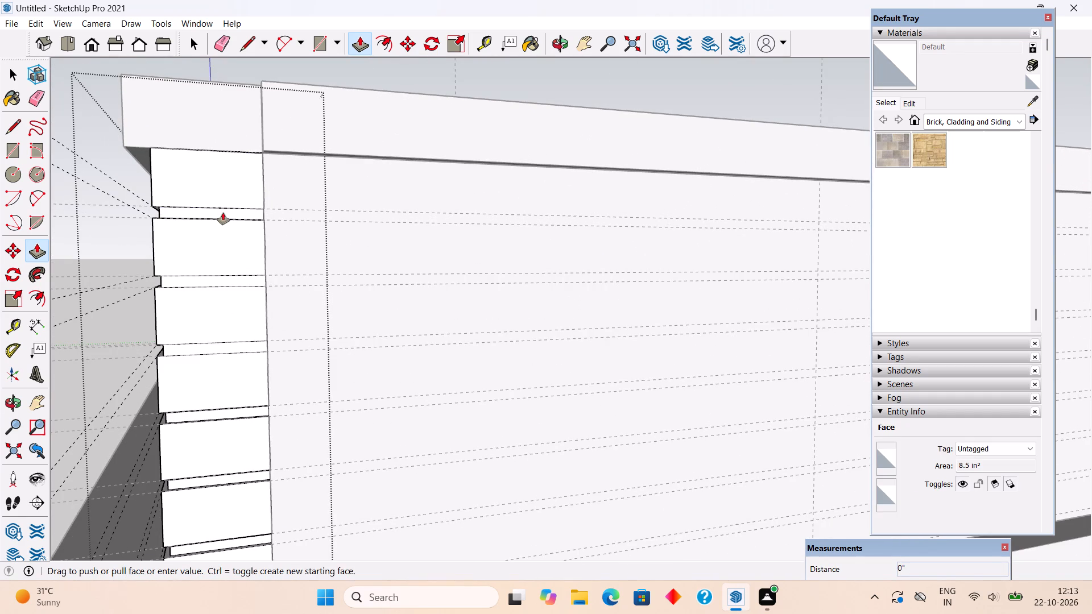
click(233, 274)
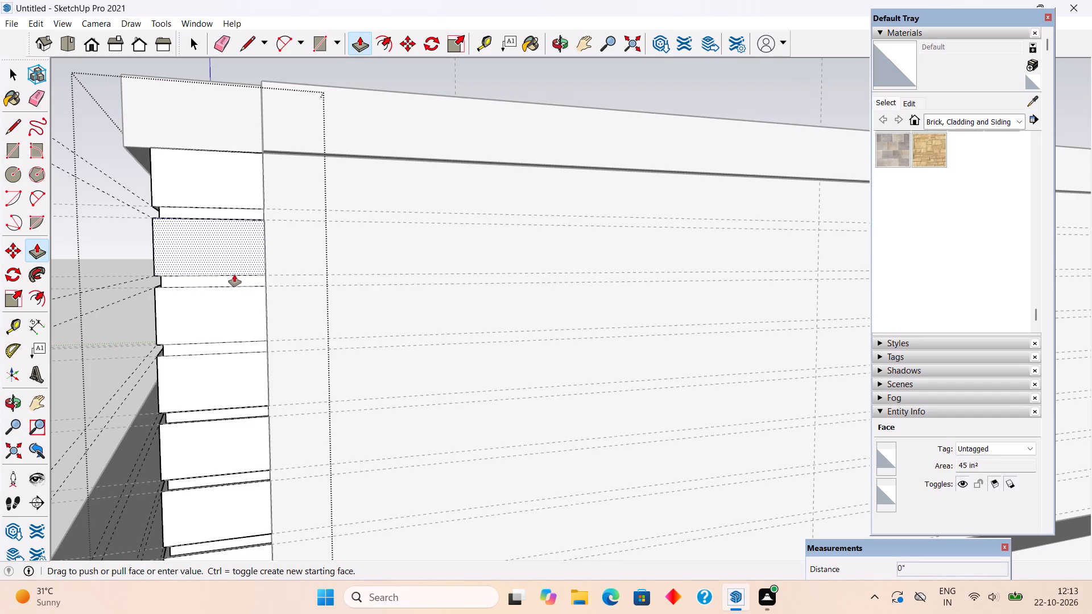
key(p)
double_click(236, 280)
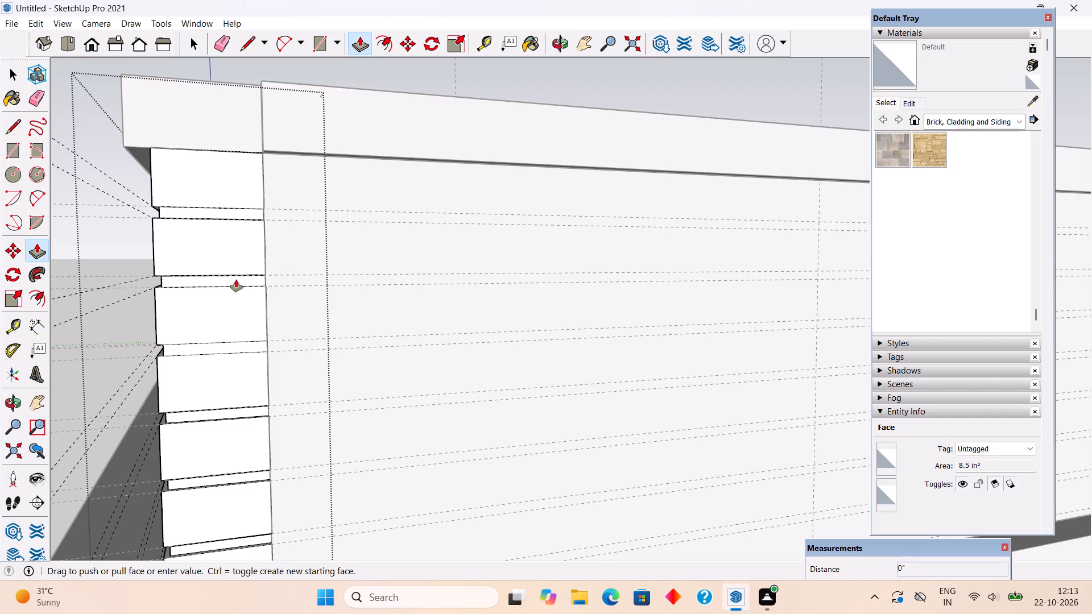
double_click(246, 344)
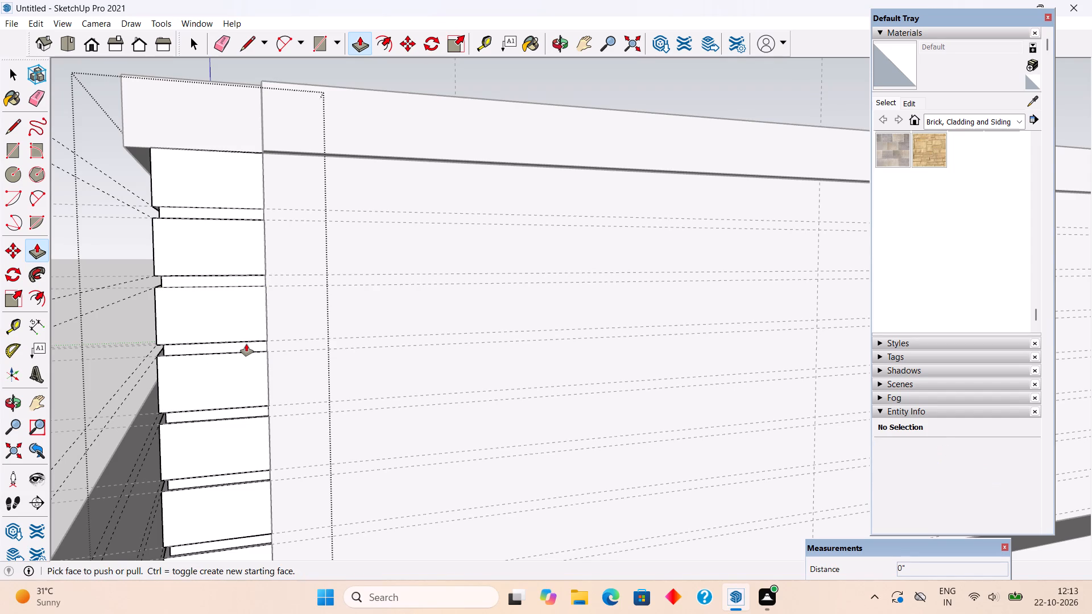
key(space)
scroll(246, 344, down, 6)
click(323, 144)
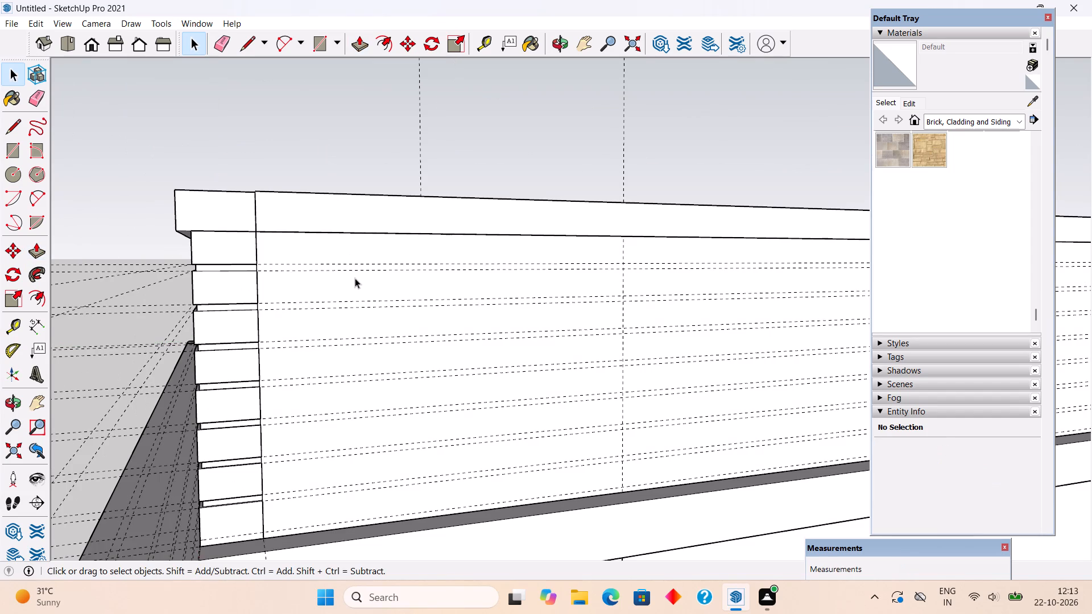
Open the long parapet wall for editing and draw a 5' 3" by 1" rectangle along the top guide pair, from the corner block to the vertical guide.
triple_click(355, 278)
middle_drag(424, 346, 279, 314)
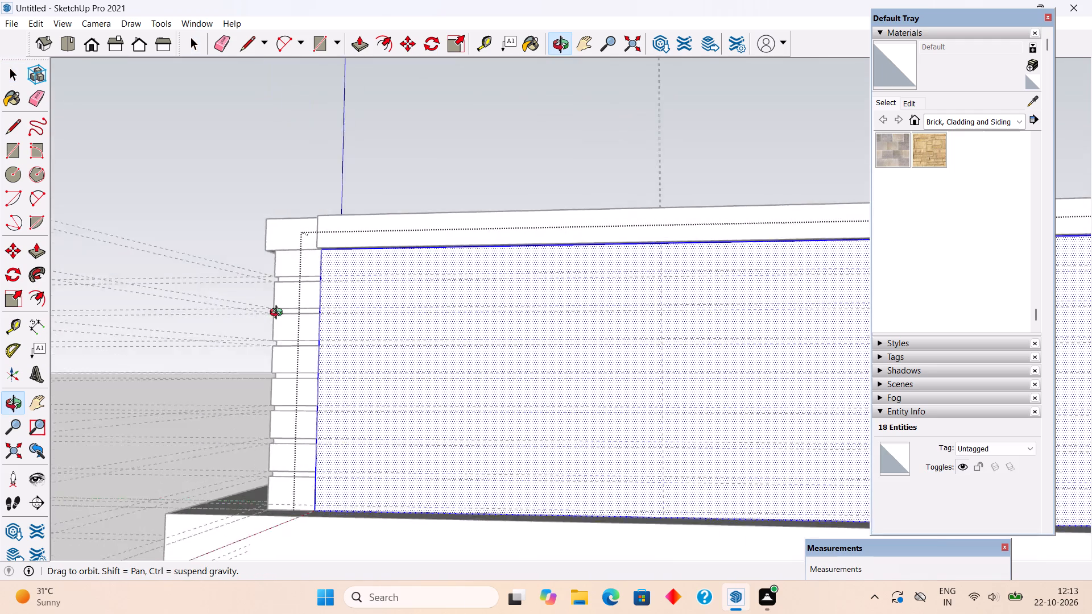
middle_drag(279, 314, 304, 351)
scroll(305, 352, down, 9)
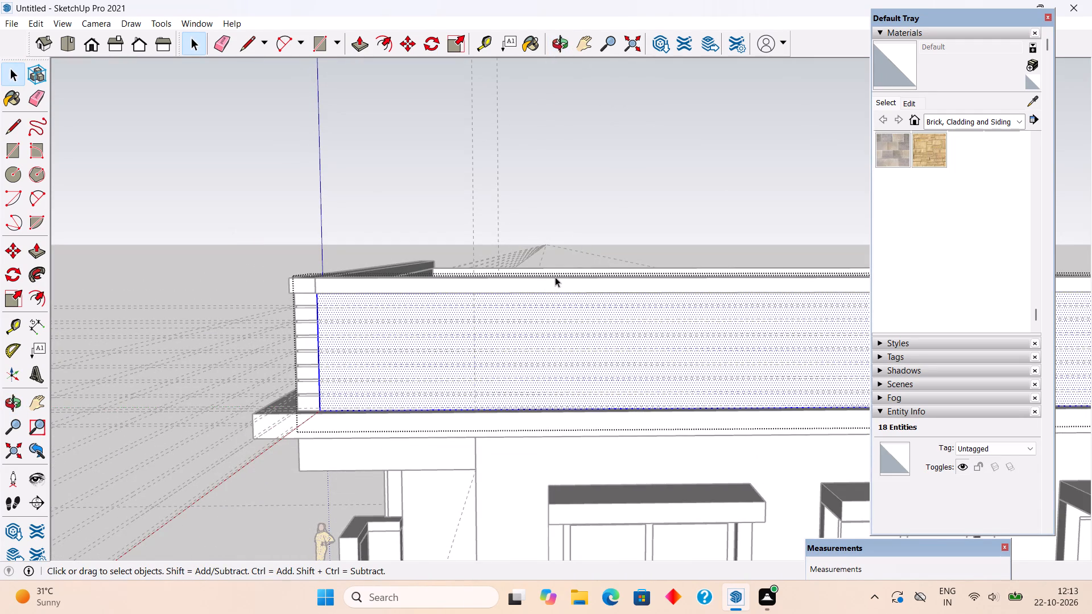
scroll(432, 363, up, 5)
scroll(475, 254, up, 3)
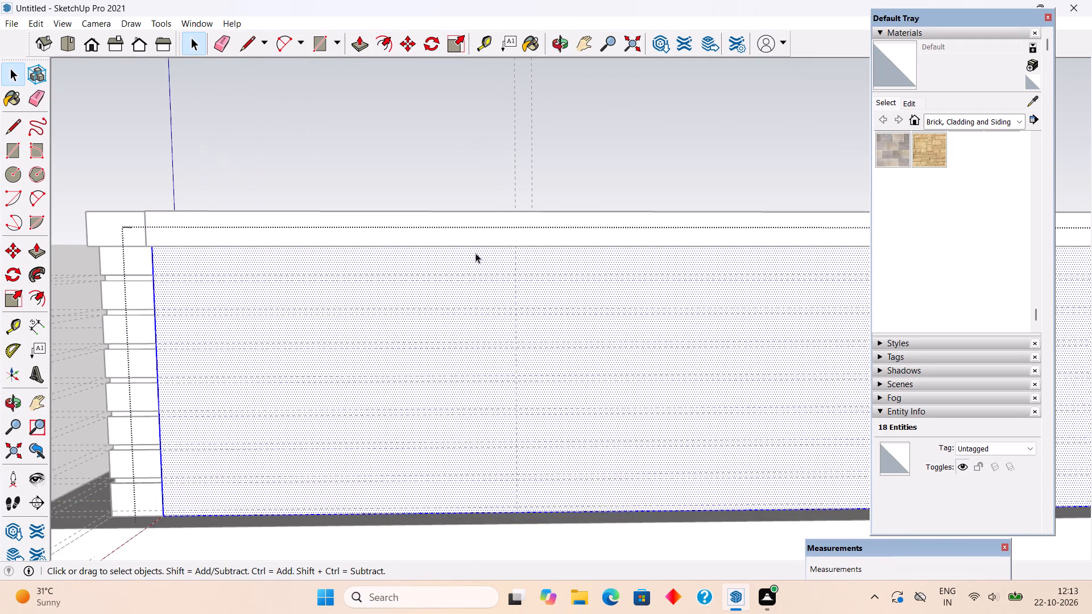
key(r)
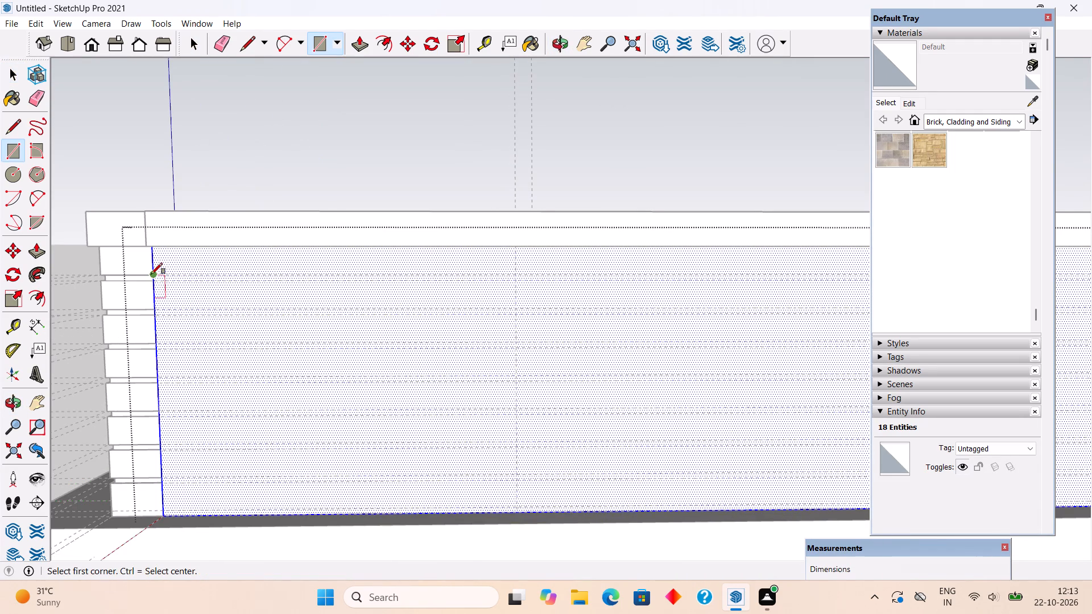
scroll(151, 274, up, 9)
click(156, 276)
scroll(156, 276, down, 6)
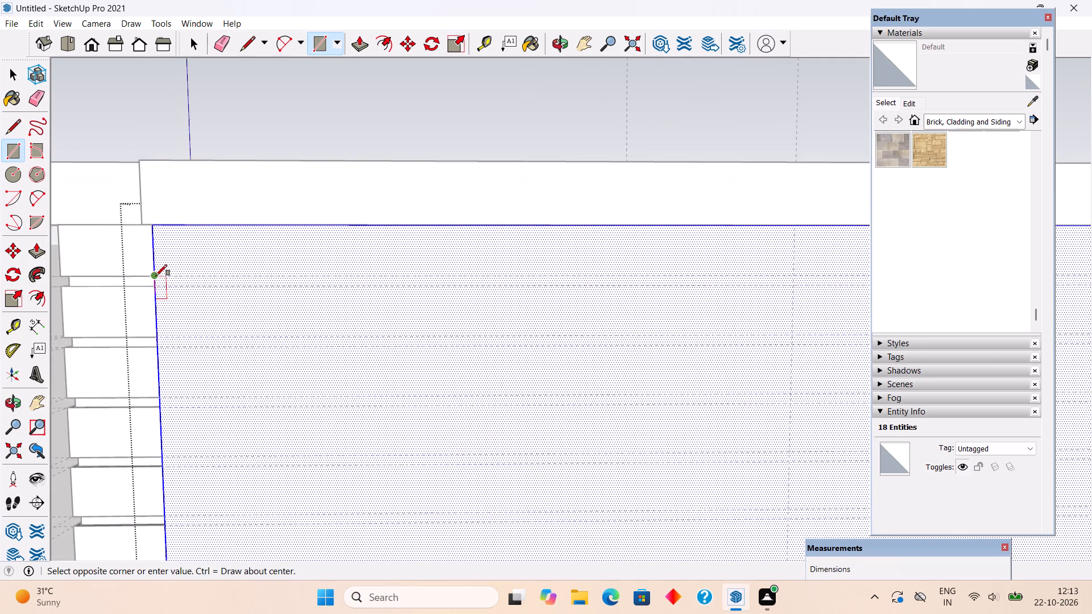
click(650, 284)
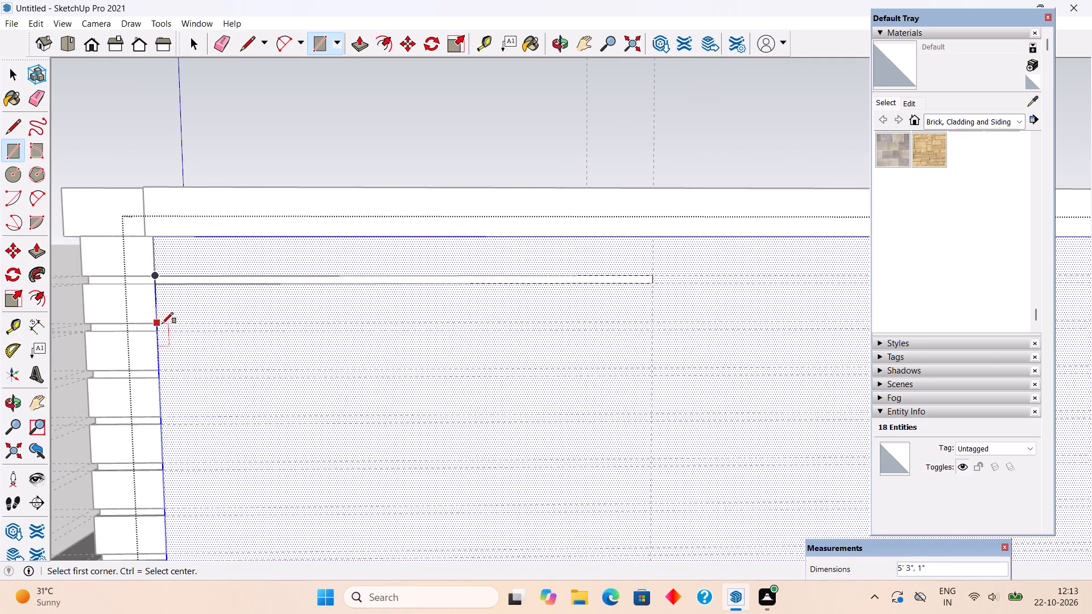
Draw 5' 3" by 1" rectangles along the second and third guide pairs from the top of the parapet wall.
click(162, 323)
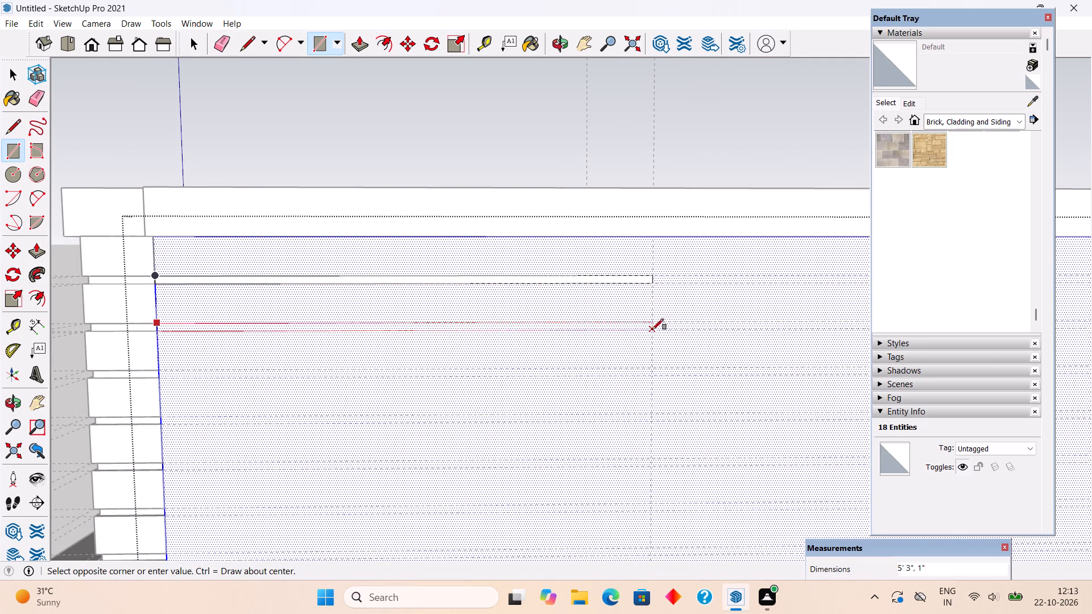
click(653, 331)
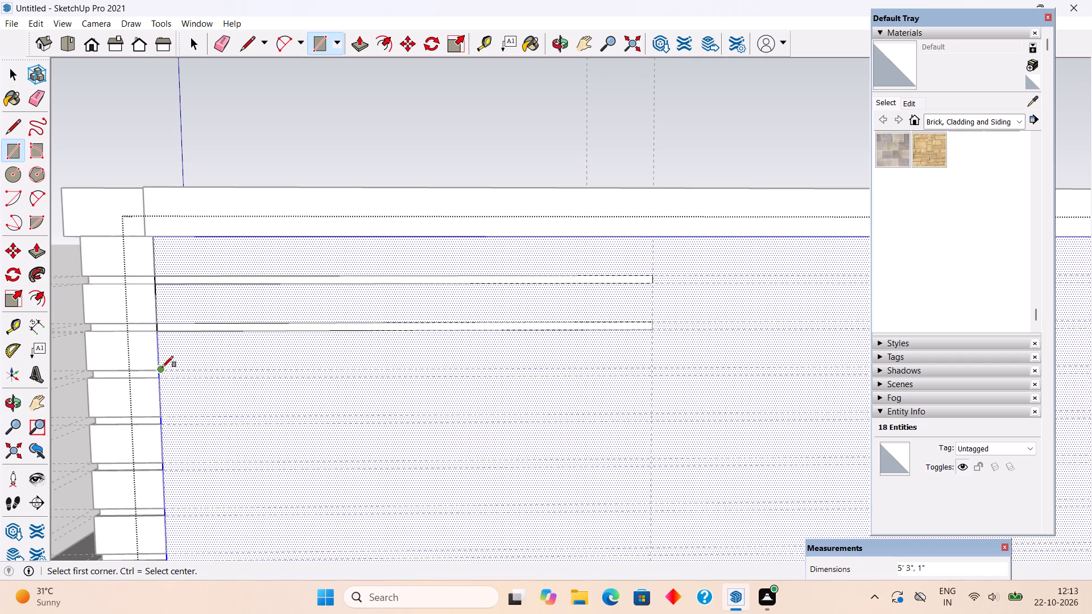
click(161, 368)
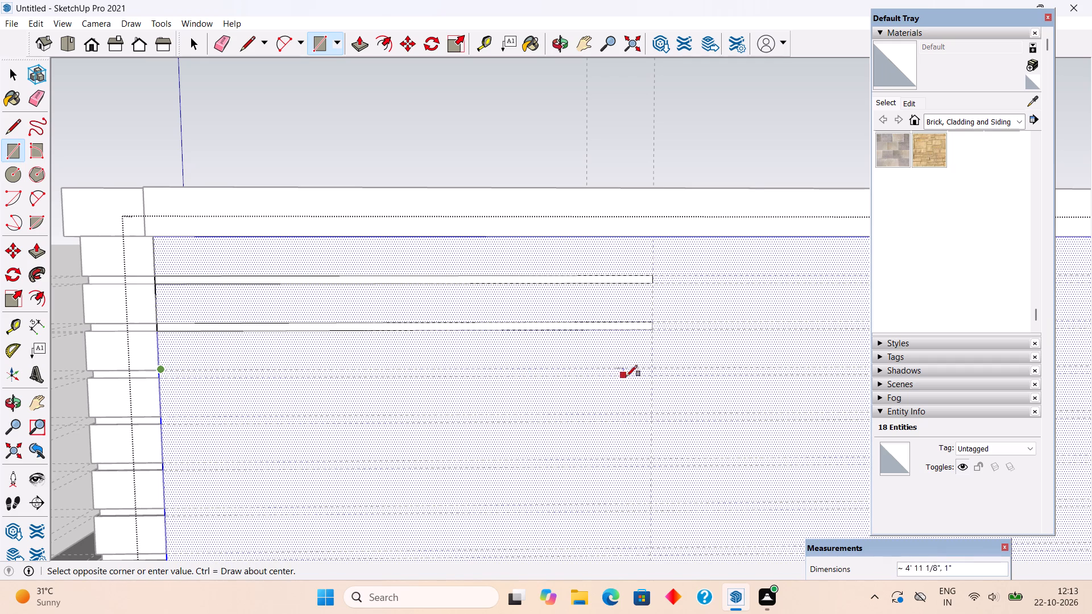
key(space)
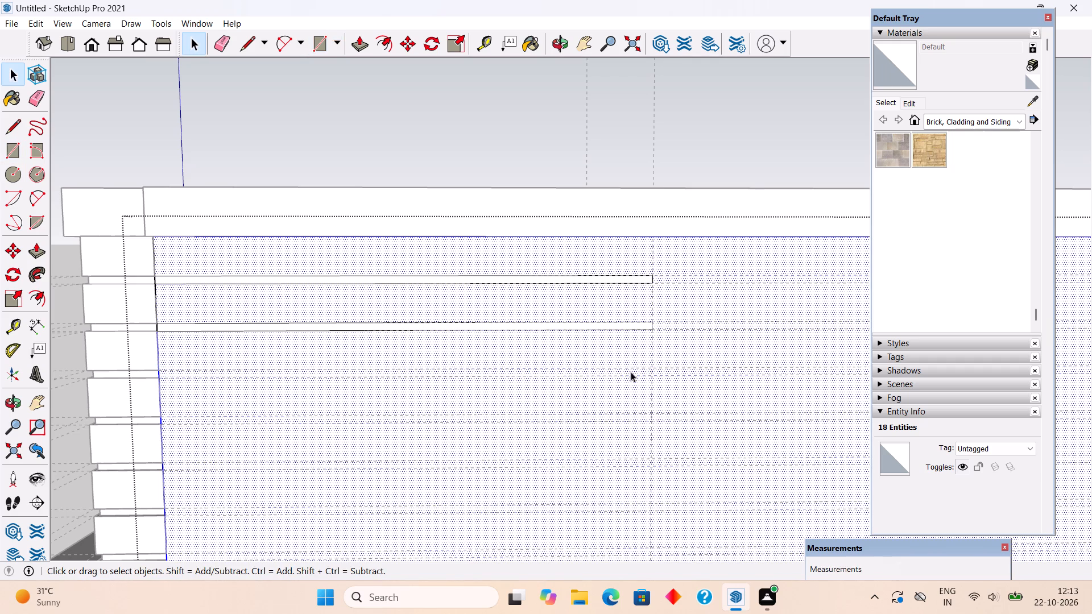
scroll(158, 439, up, 4)
key(r)
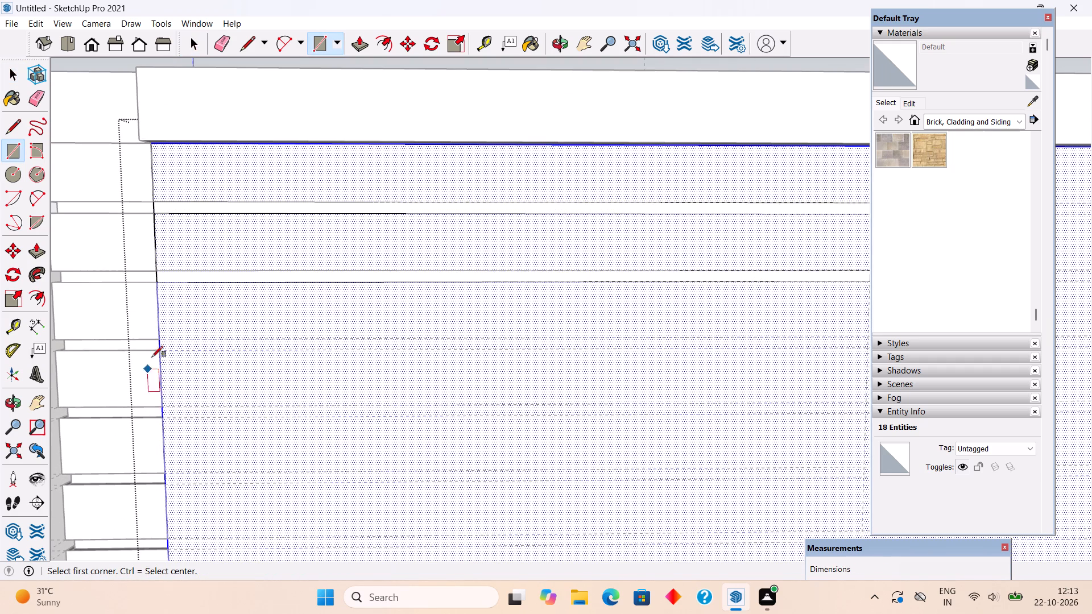
scroll(164, 350, up, 8)
click(151, 331)
scroll(151, 331, down, 14)
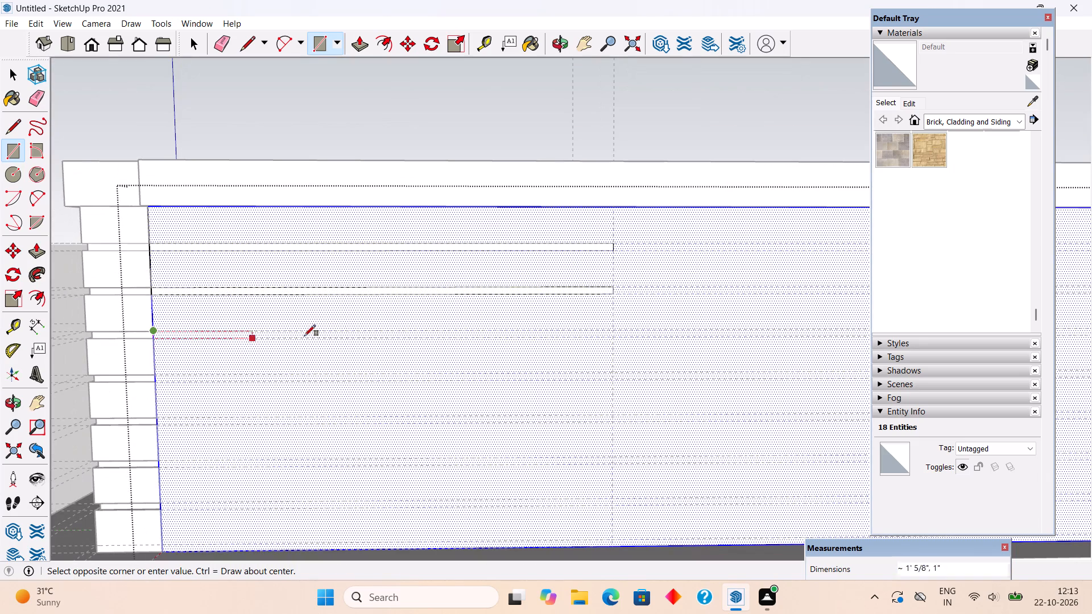
click(613, 337)
Draw 5' 3" by 1" rectangles along the fourth and fifth guide pairs from the top of the parapet wall.
click(157, 376)
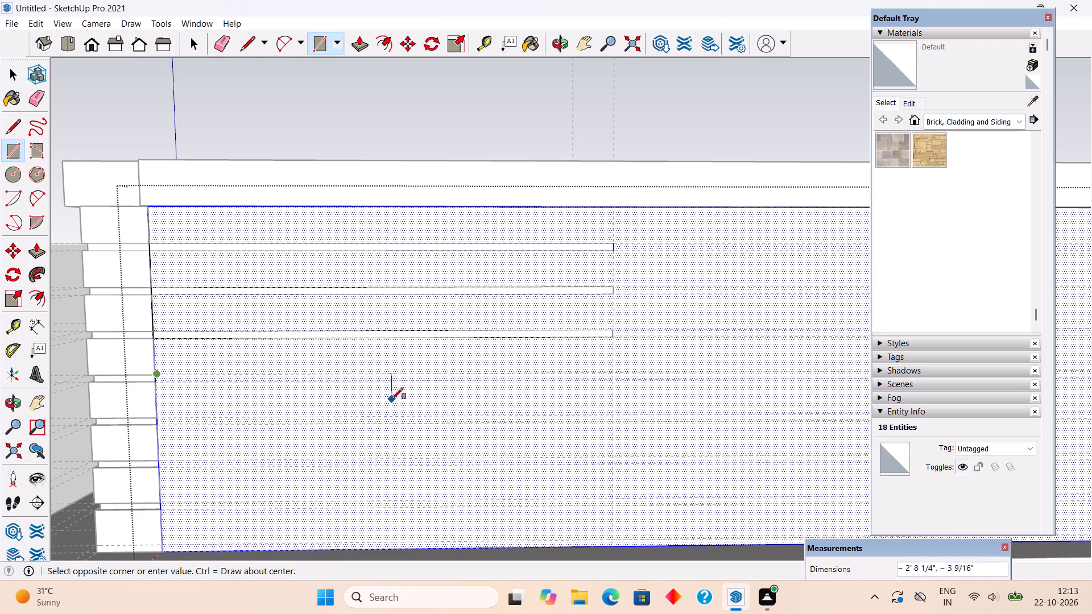
key(r)
scroll(213, 383, up, 7)
scroll(136, 374, up, 10)
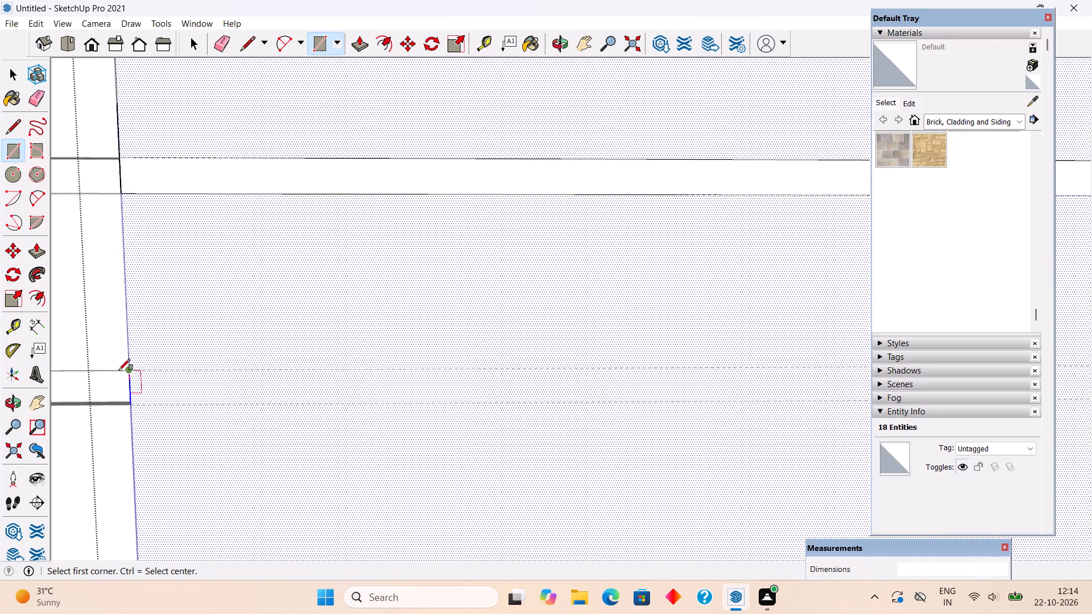
click(127, 370)
scroll(127, 370, down, 13)
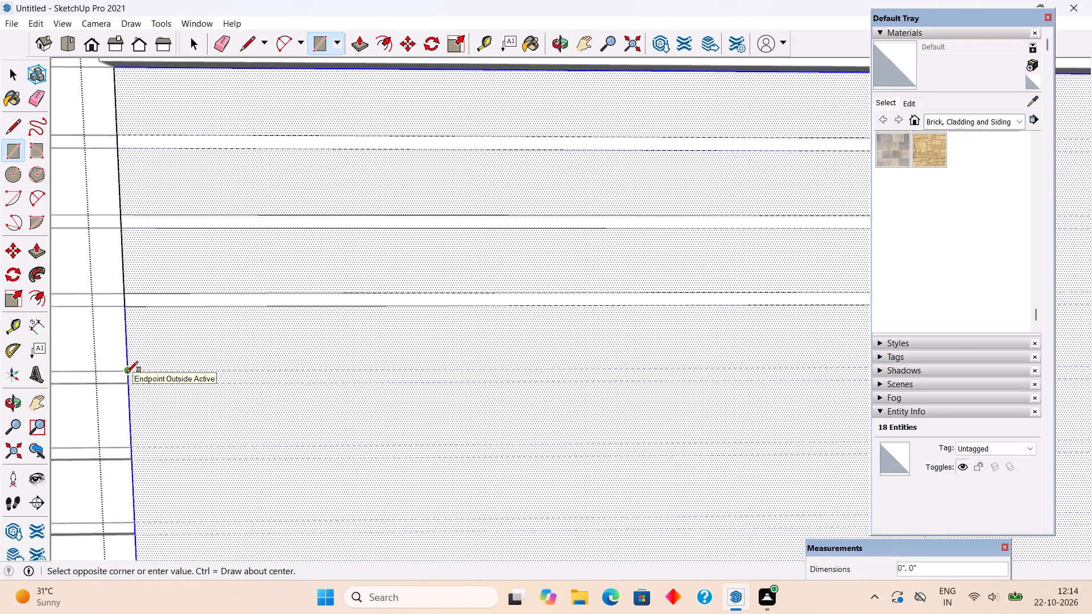
scroll(127, 372, down, 8)
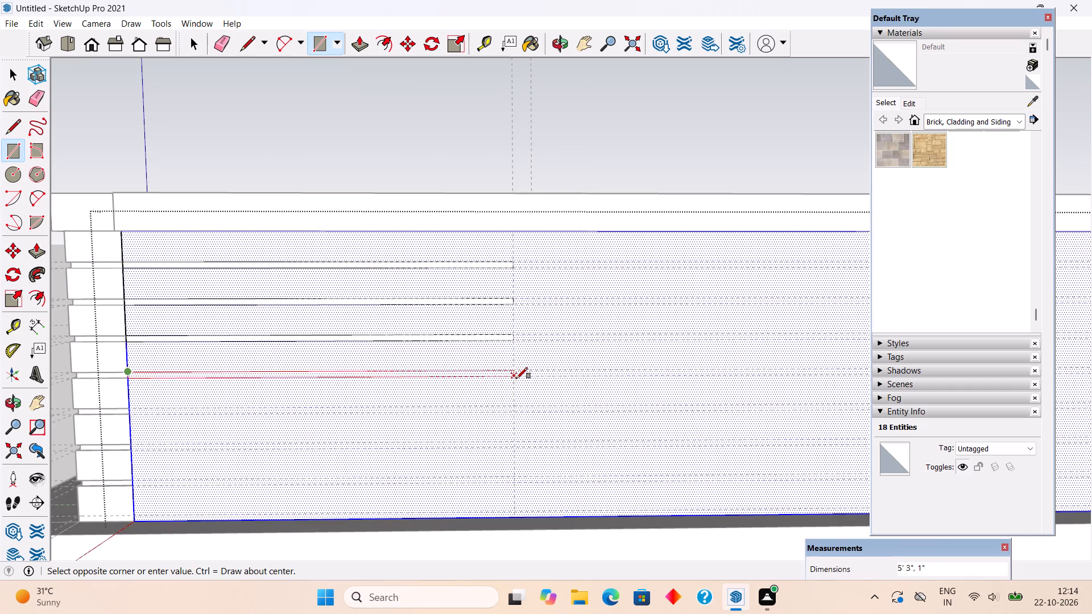
click(516, 379)
scroll(115, 409, up, 10)
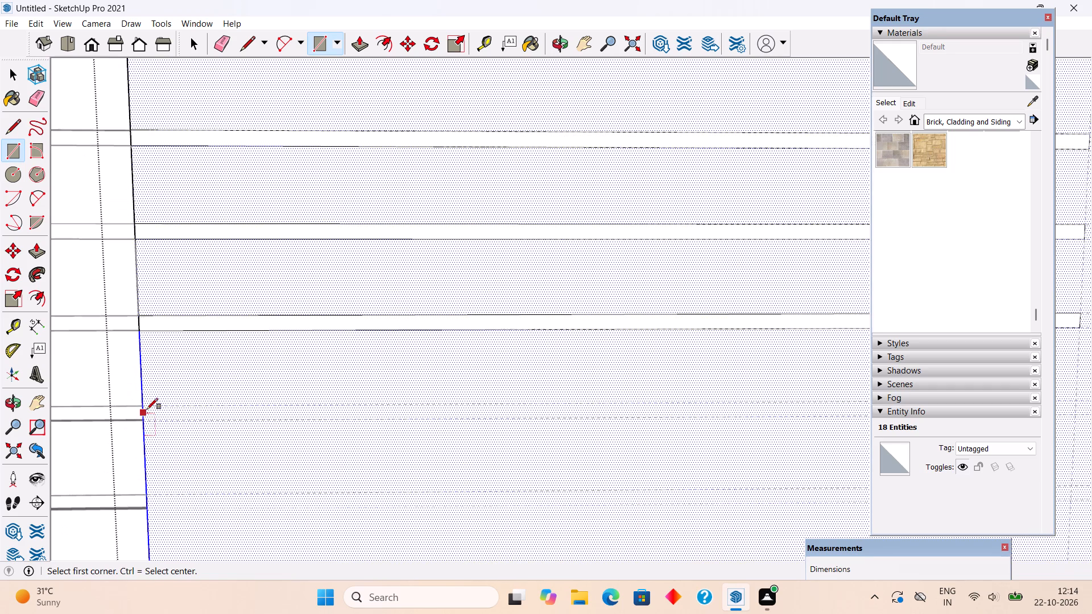
click(144, 406)
scroll(144, 406, down, 8)
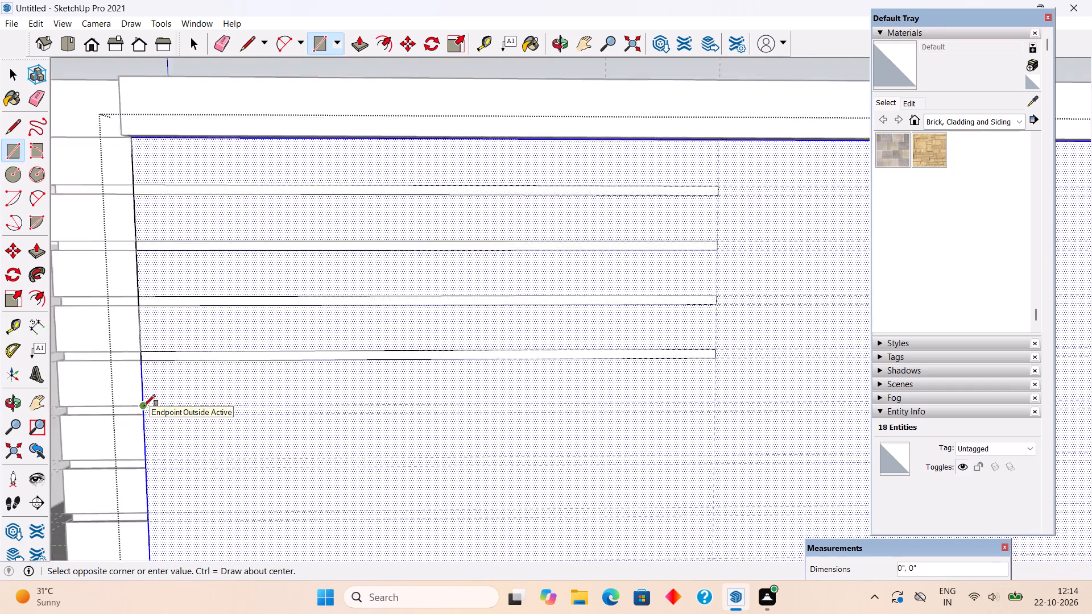
scroll(144, 406, down, 2)
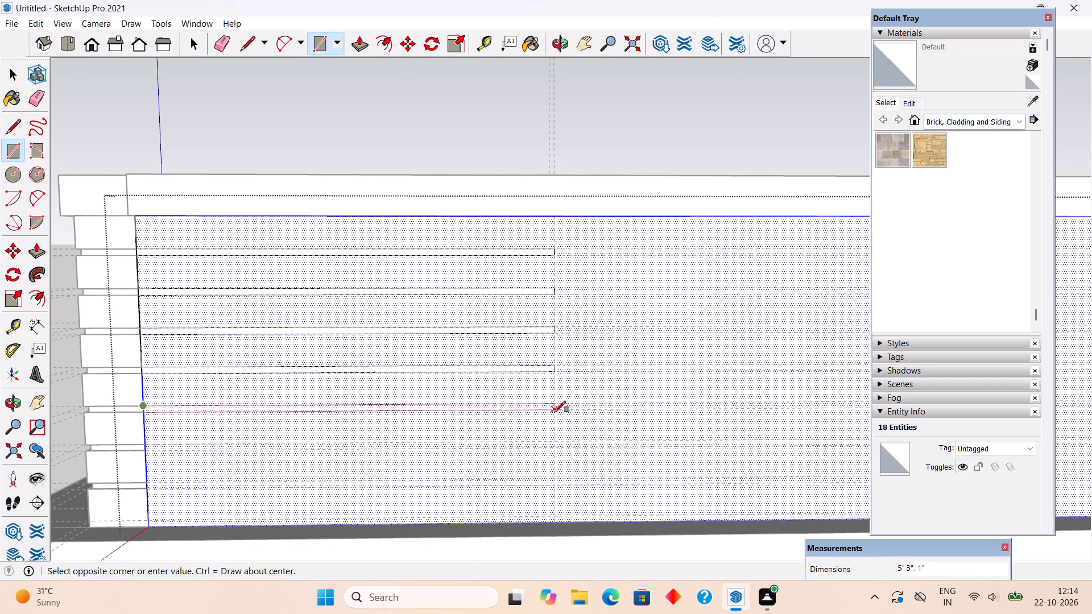
click(555, 412)
Draw 5' 3" by 1" rectangles along the sixth and seventh guide pairs from the top of the parapet wall.
scroll(140, 441, up, 2)
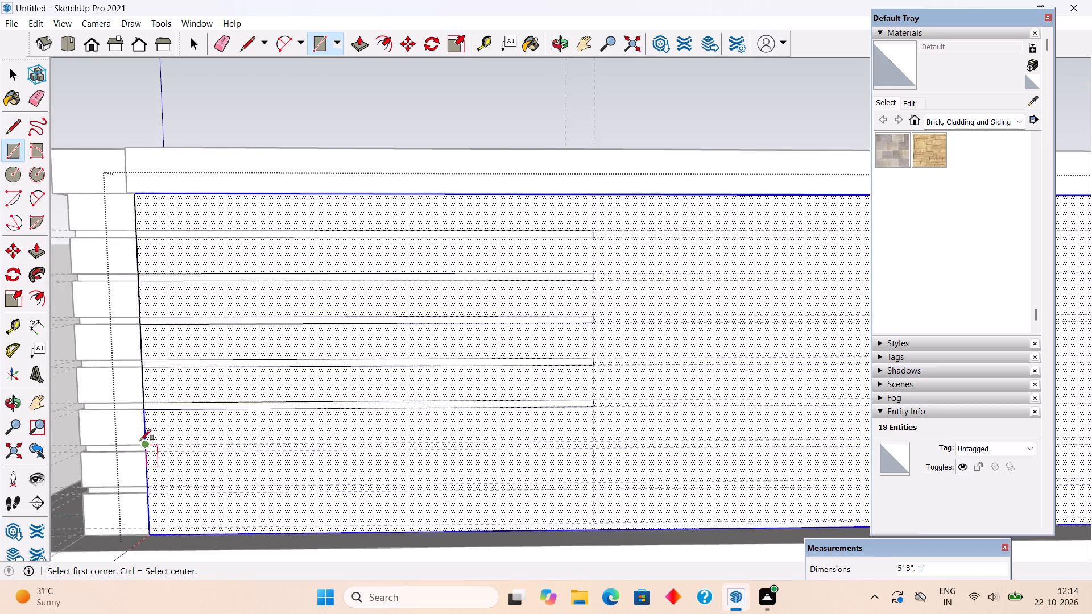
scroll(140, 441, up, 9)
click(153, 453)
scroll(153, 452, down, 9)
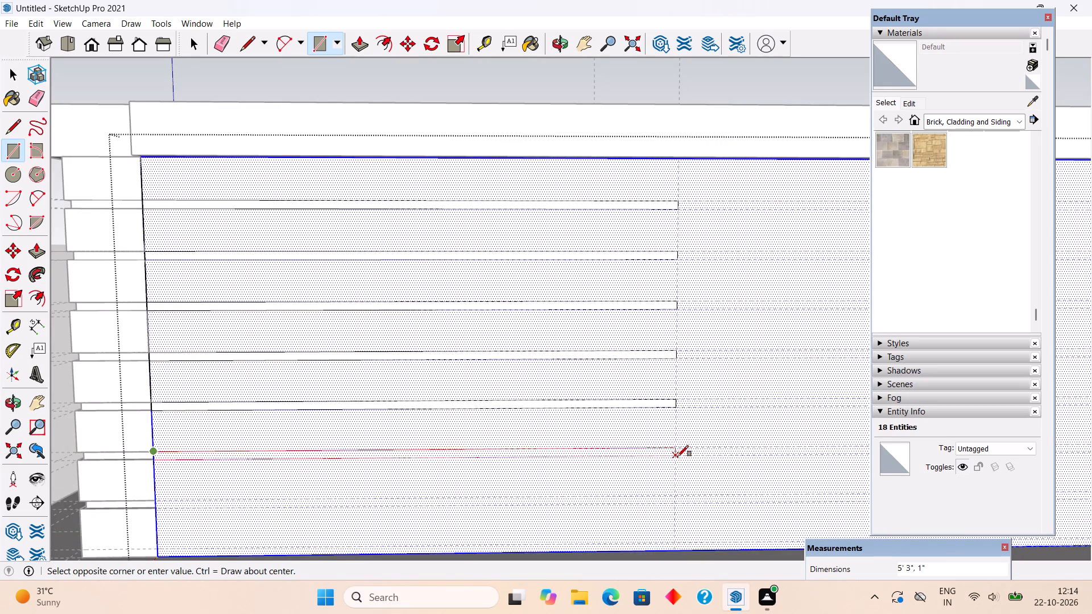
click(677, 457)
scroll(159, 506, up, 5)
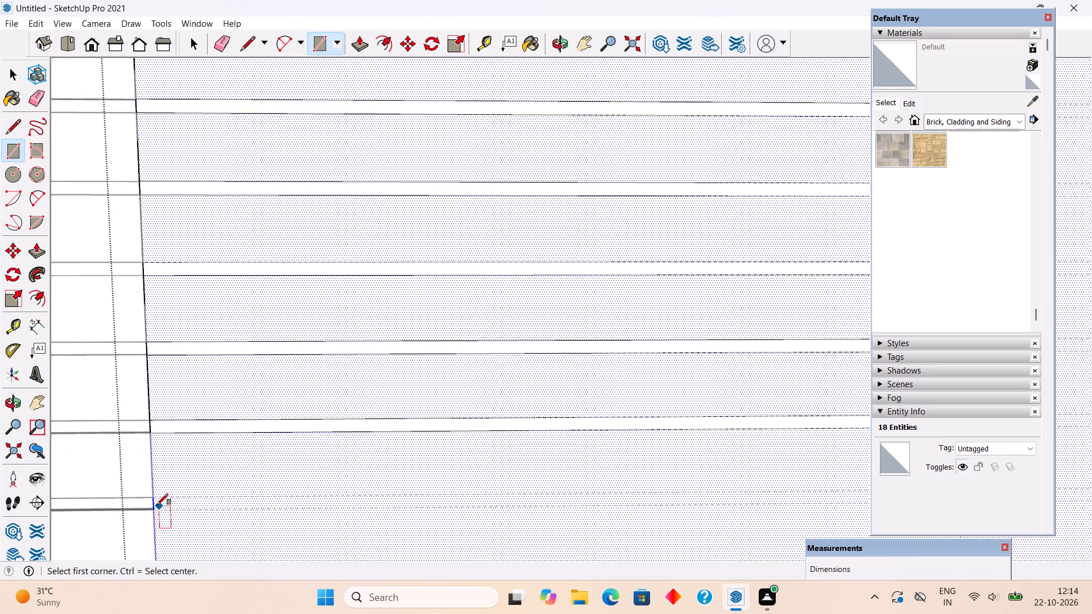
scroll(157, 505, up, 4)
click(149, 493)
scroll(148, 492, down, 9)
scroll(266, 504, down, 5)
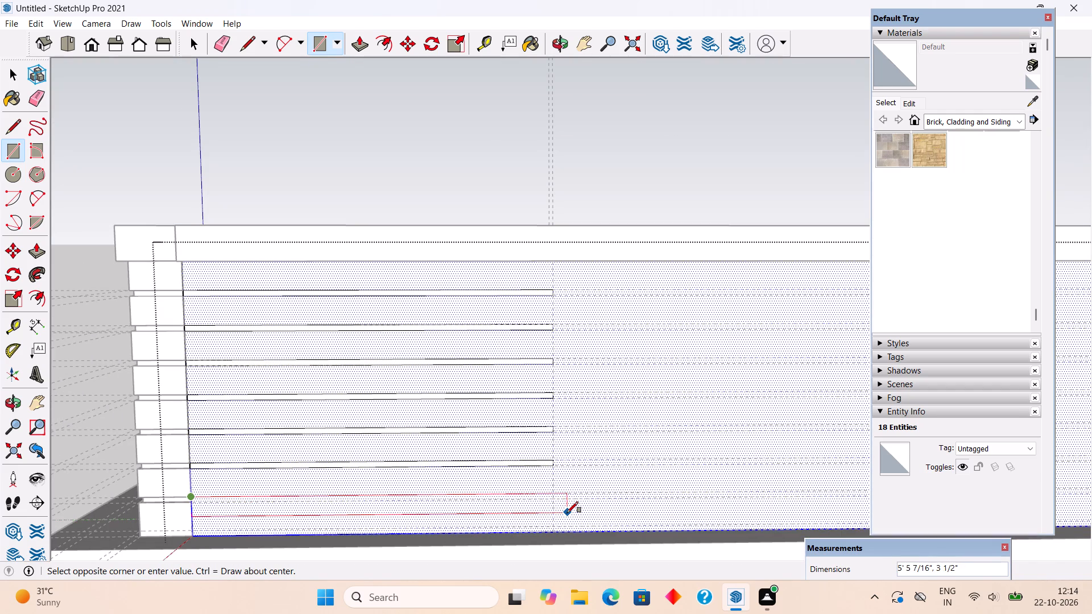
scroll(567, 513, up, 1)
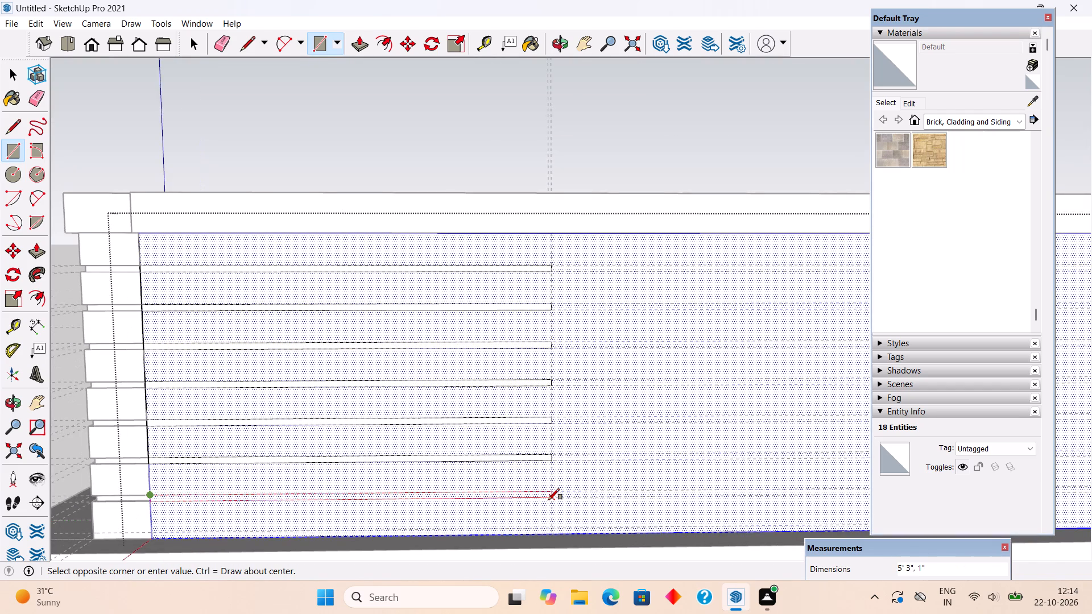
click(548, 500)
key(space)
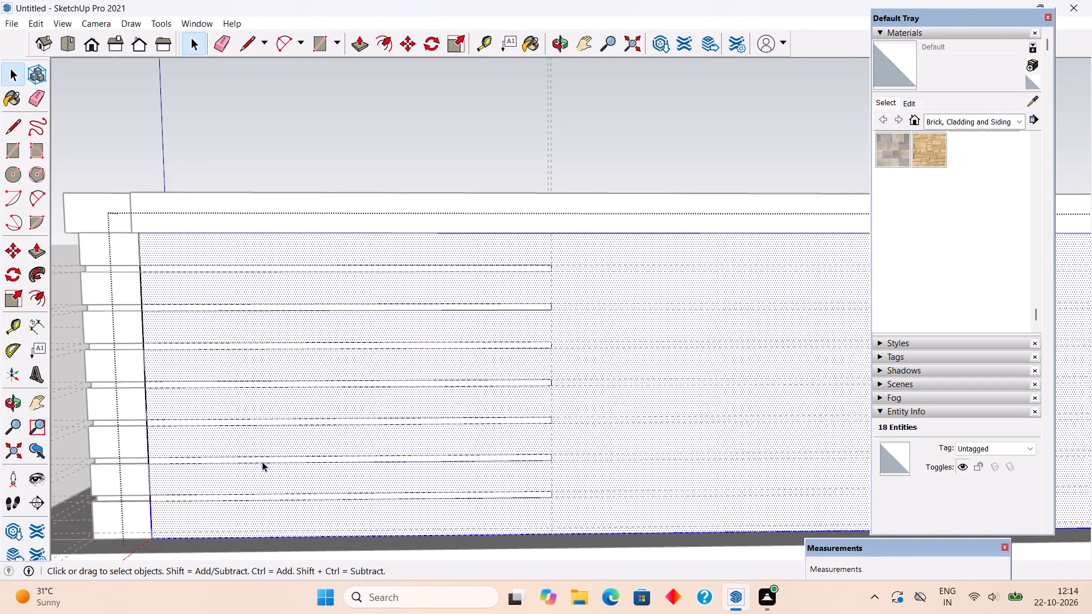
Push/Pull the lowest strip on the long parapet wall by 0.5".
middle_drag(227, 503, 340, 460)
scroll(340, 460, down, 3)
scroll(216, 346, down, 6)
scroll(147, 461, up, 2)
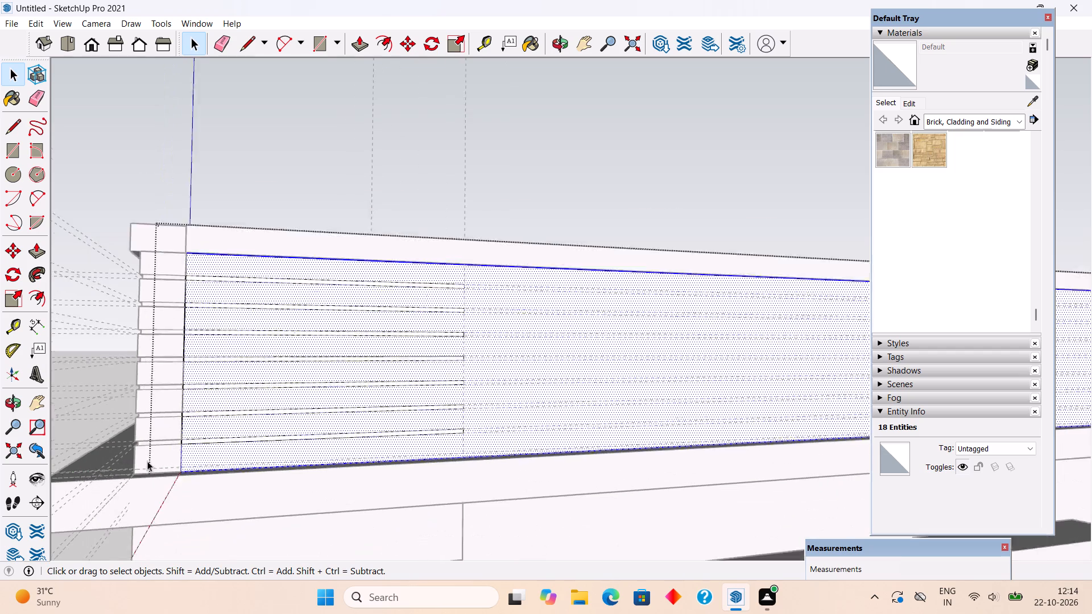
scroll(147, 461, up, 9)
middle_drag(221, 473, 292, 503)
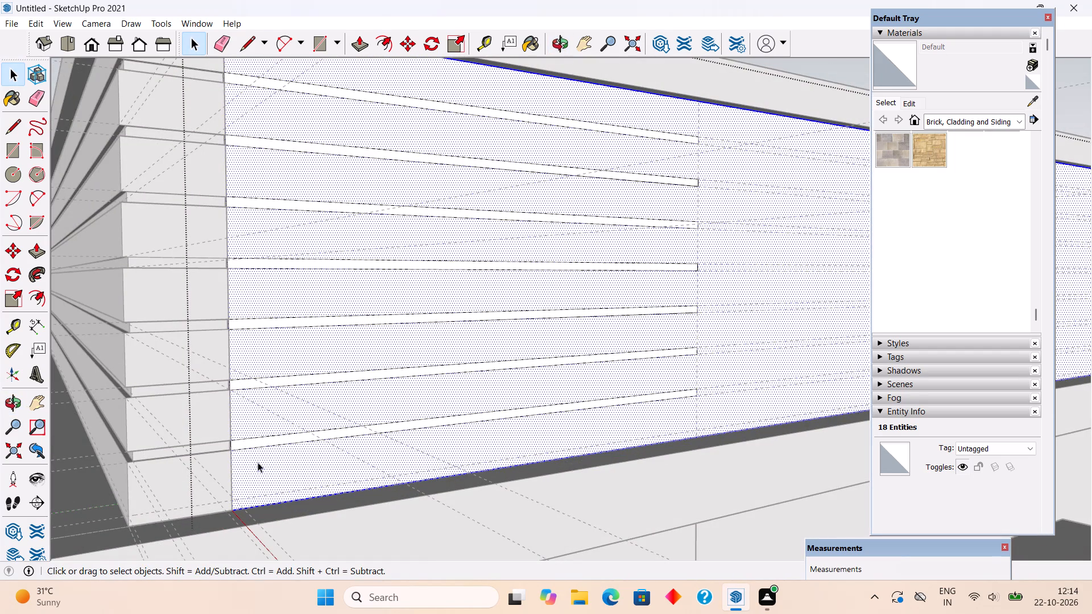
key(p)
click(252, 443)
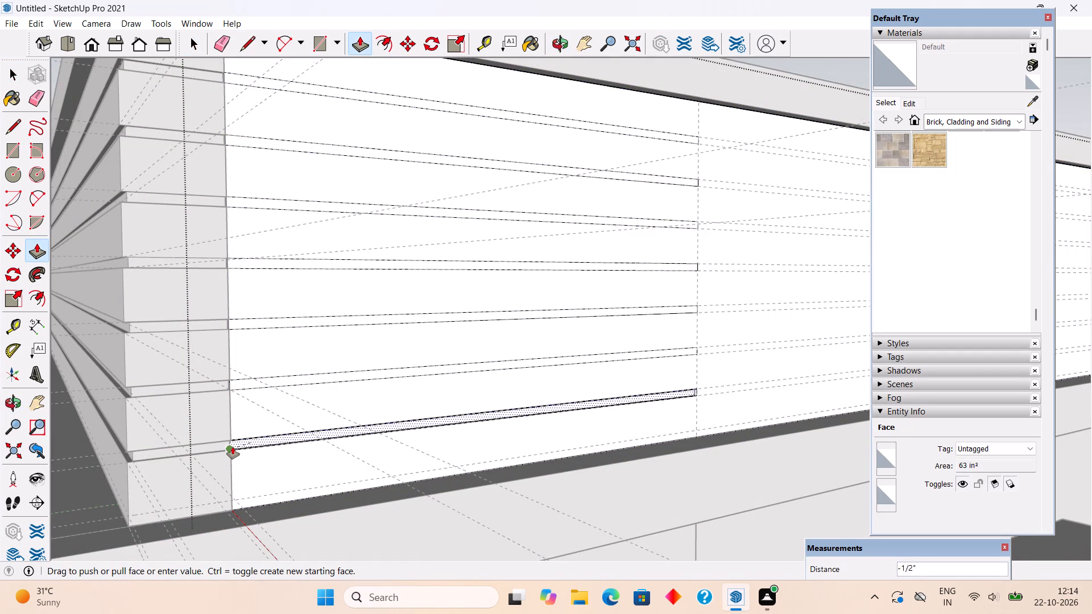
text(.5")
key(Return)
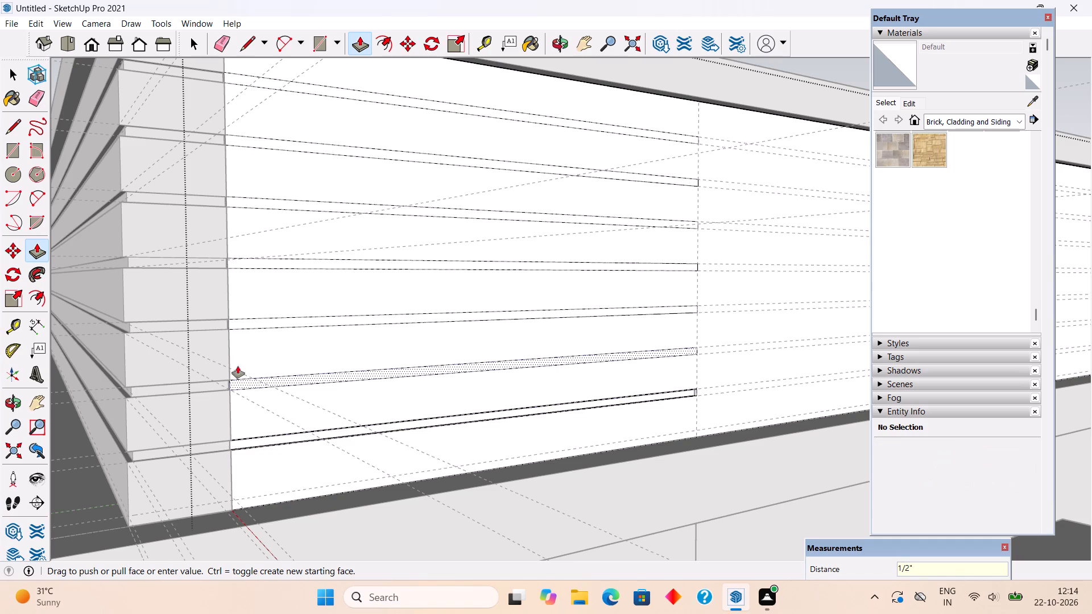
Repeat the 0.5" Push/Pull on the six remaining strips of the long parapet wall, working upward, and close the group.
double_click(231, 383)
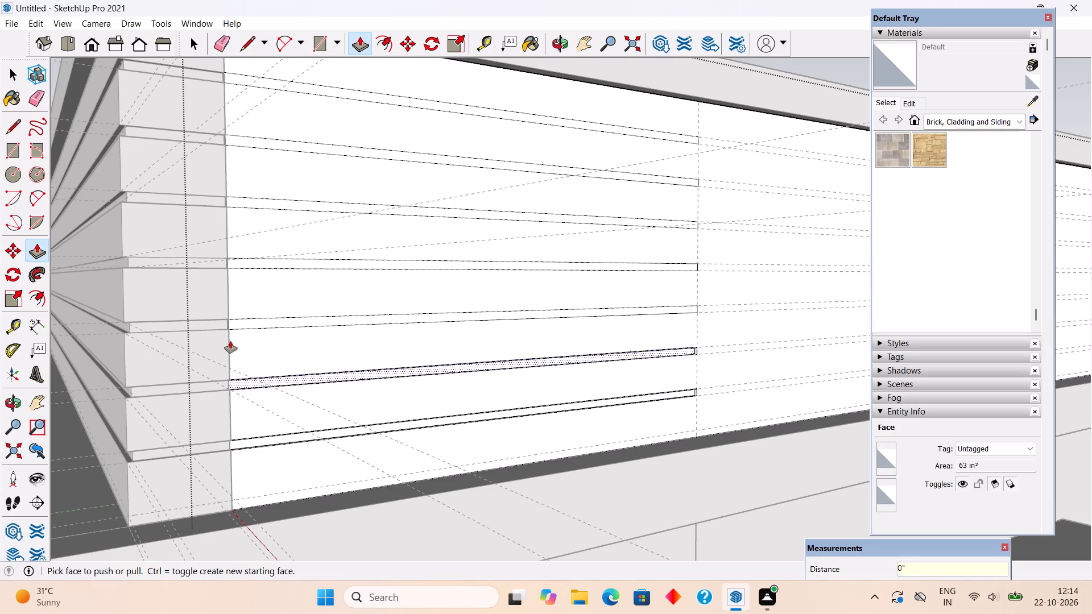
click(242, 321)
click(242, 321)
double_click(242, 265)
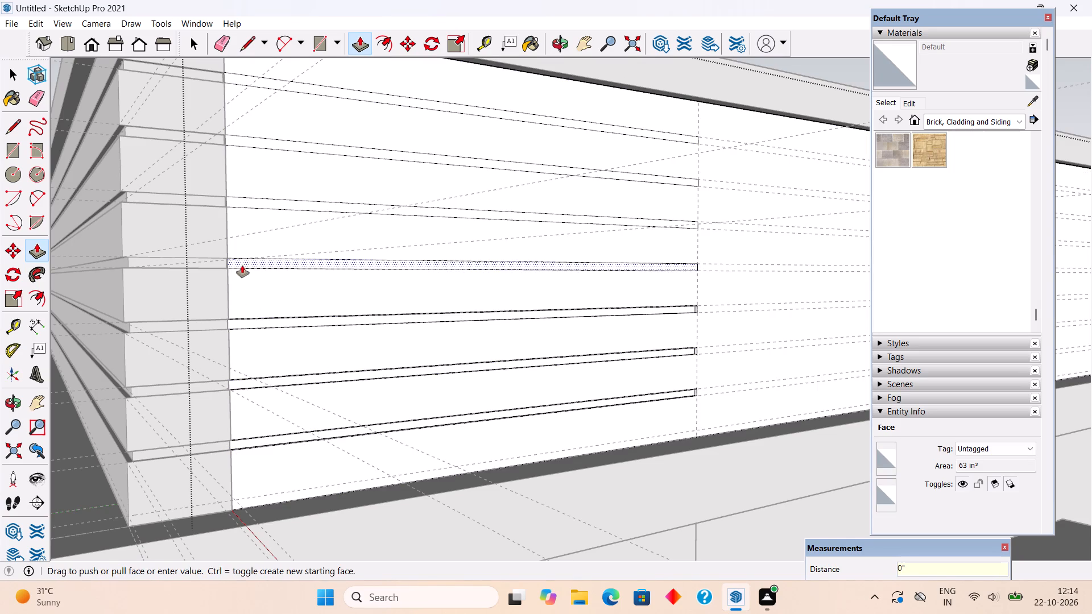
double_click(242, 202)
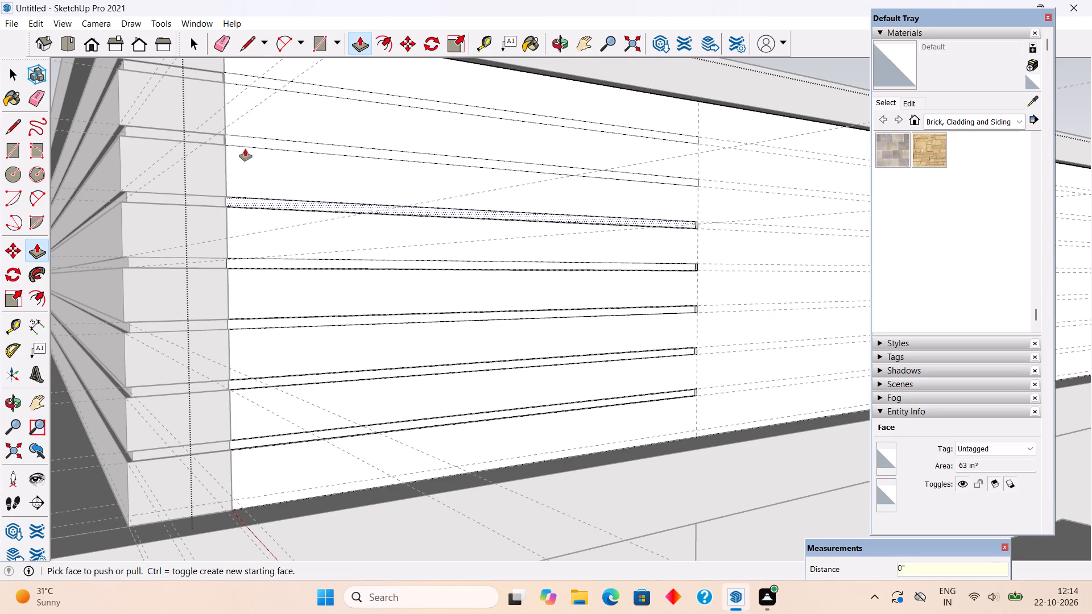
double_click(246, 139)
middle_drag(245, 179, 238, 283)
scroll(238, 283, down, 4)
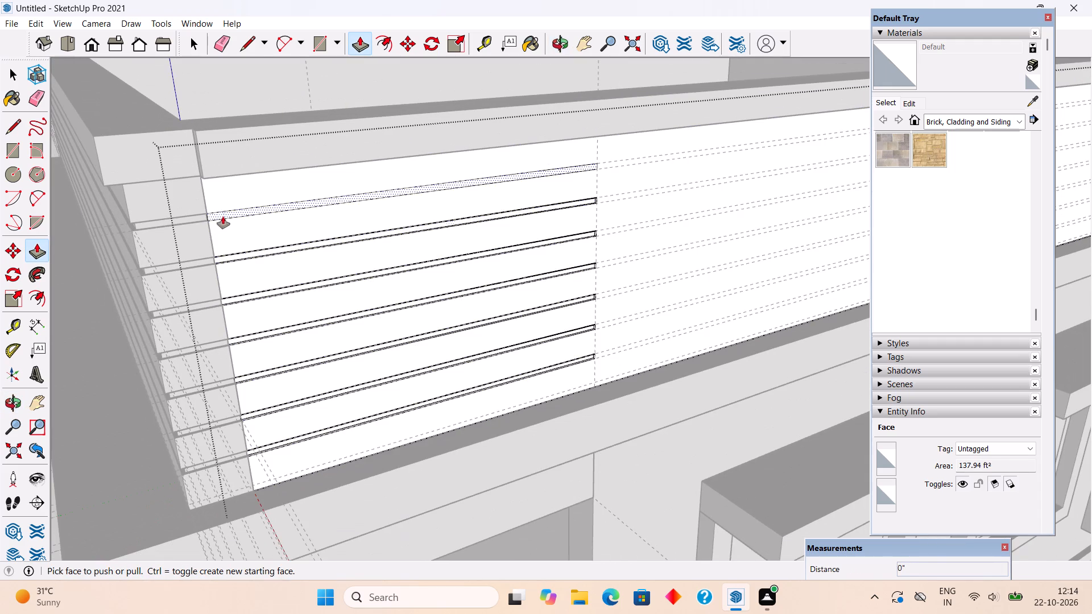
double_click(224, 213)
key(space)
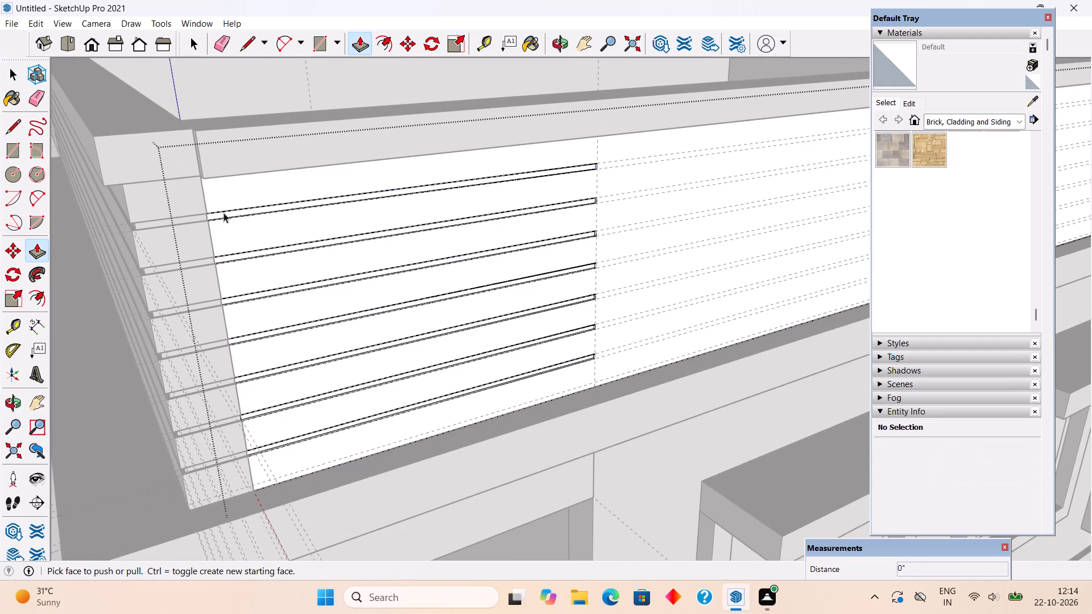
scroll(224, 213, down, 4)
click(212, 119)
Open the cap above the corner block, extend its end face 2" toward the long wall's side, and close the group.
scroll(296, 332, down, 6)
middle_drag(350, 431, 363, 397)
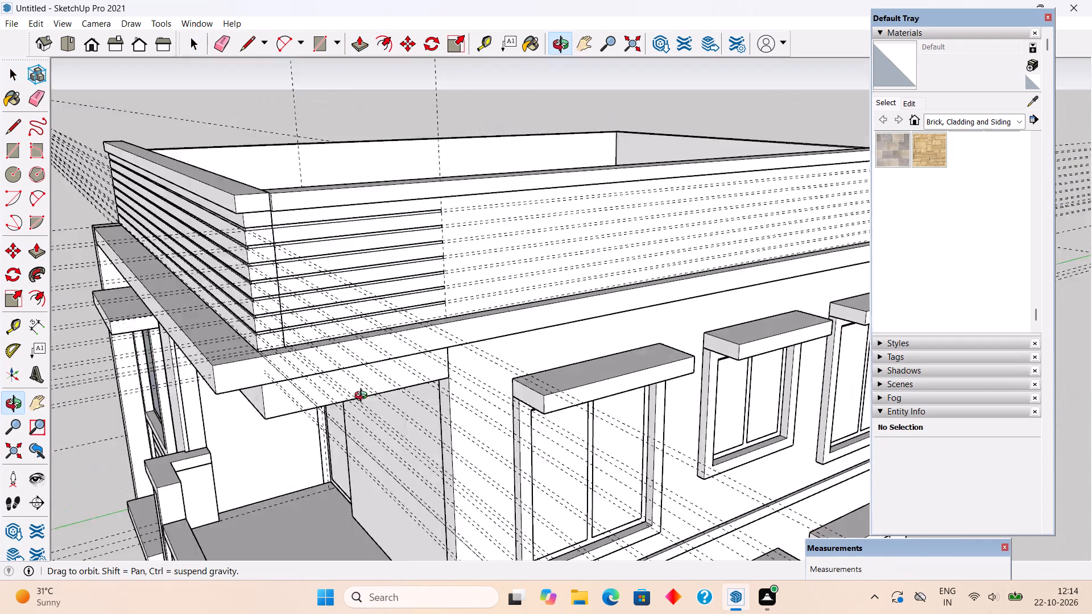
middle_drag(363, 397, 462, 389)
scroll(462, 389, down, 1)
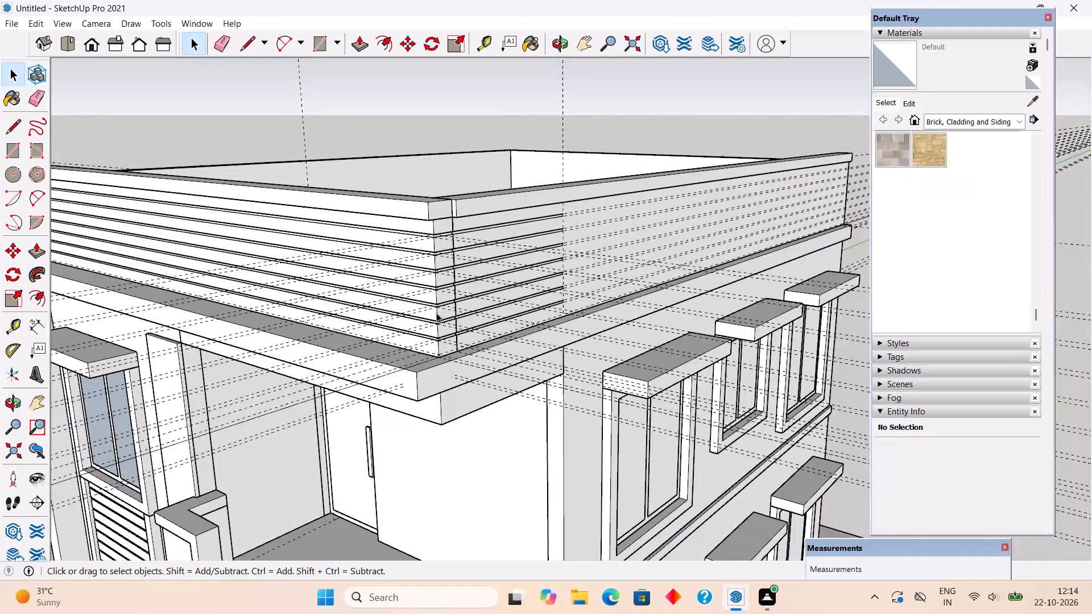
middle_drag(438, 329, 457, 392)
triple_click(438, 312)
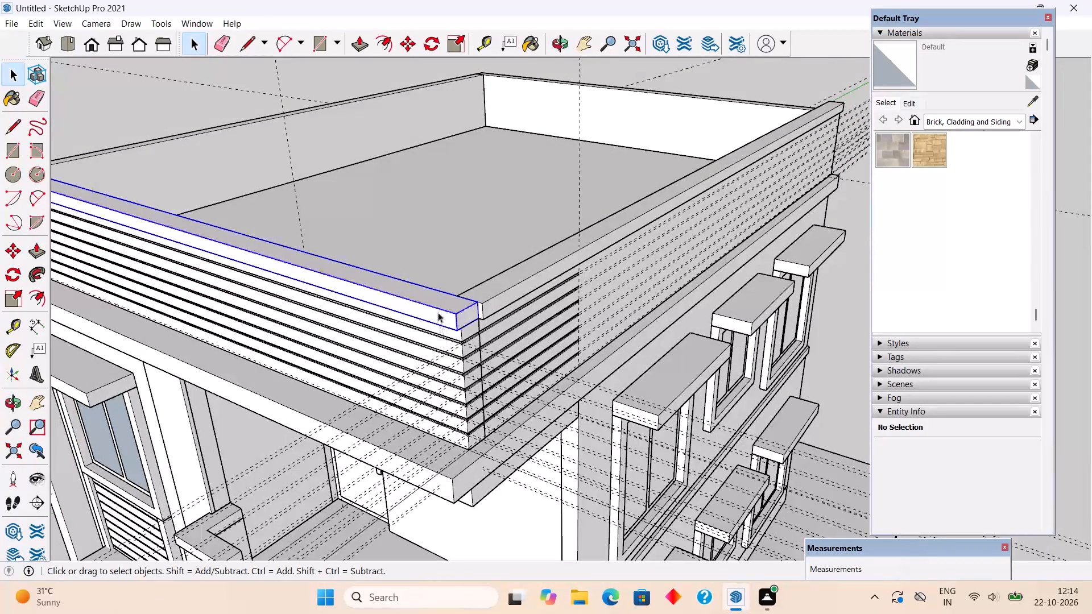
key(p)
click(464, 315)
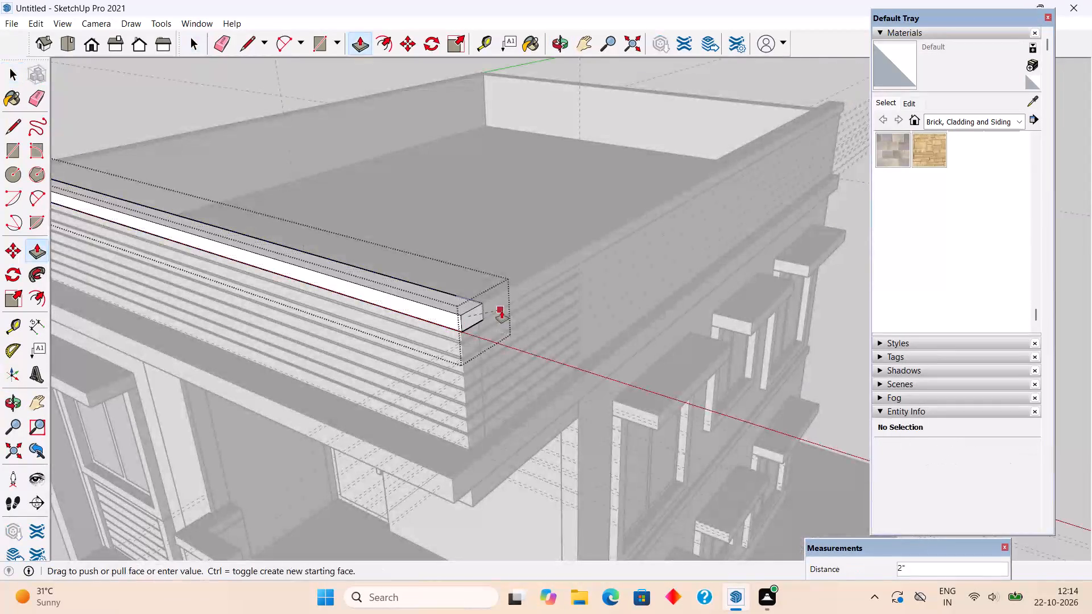
click(502, 306)
key(space)
scroll(488, 314, down, 10)
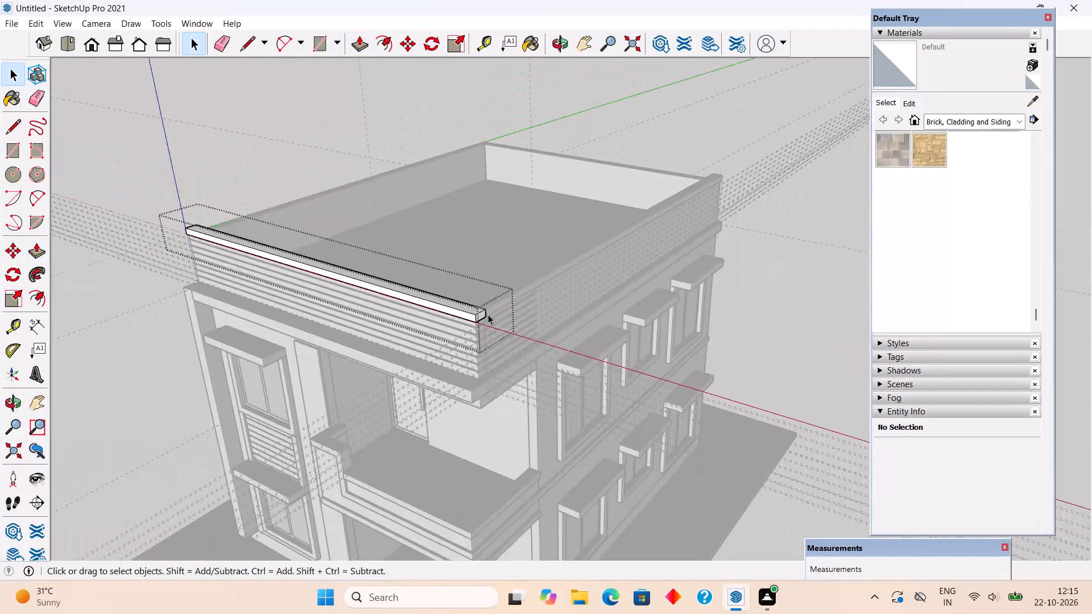
click(243, 192)
Delete all guides from the model.
middle_drag(357, 378, 494, 302)
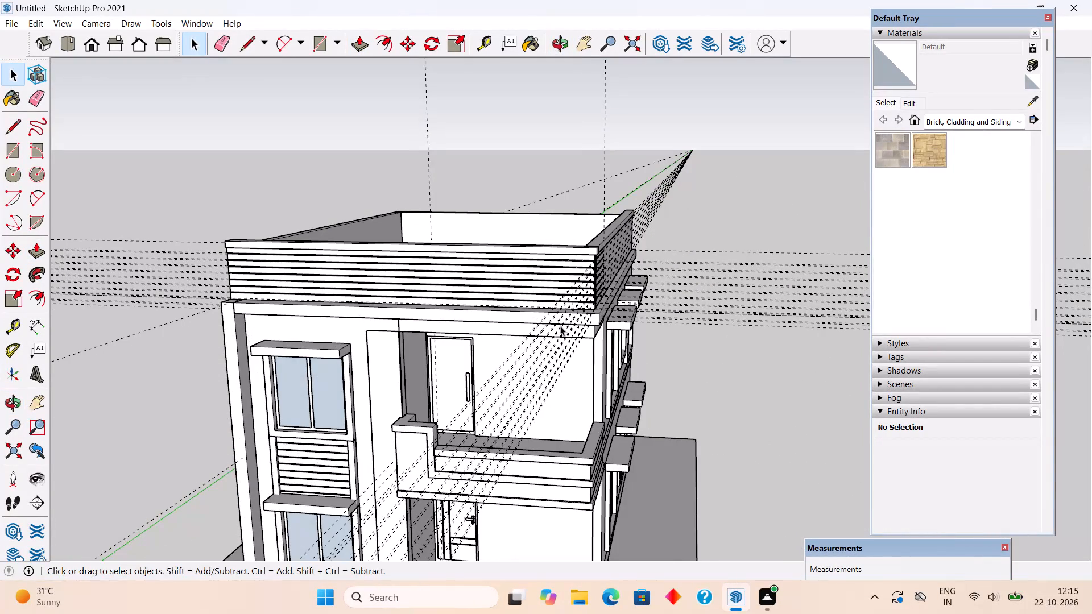
middle_drag(494, 369, 572, 324)
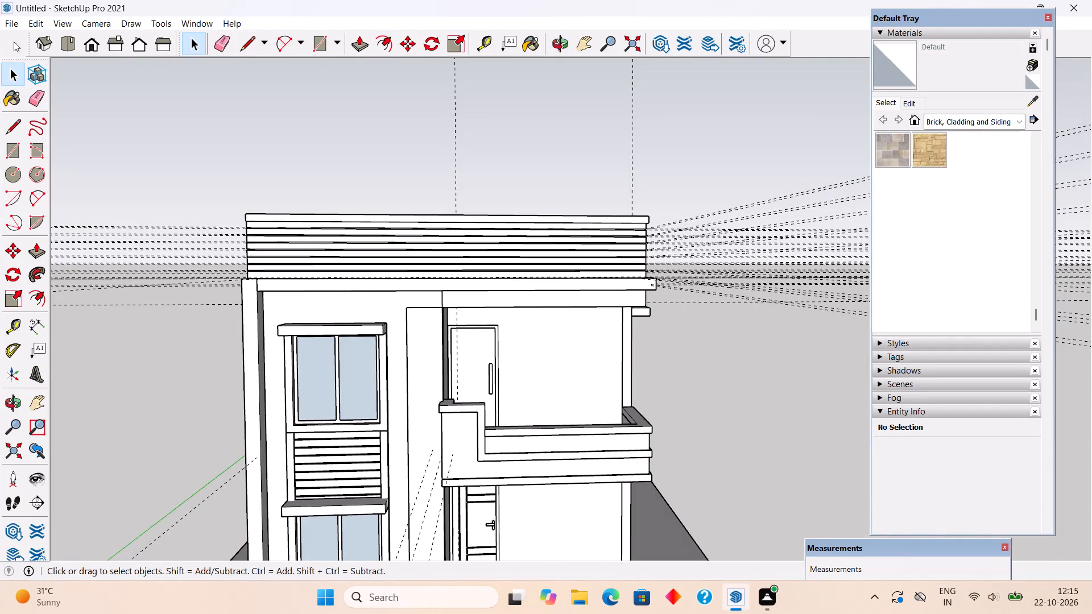
click(38, 22)
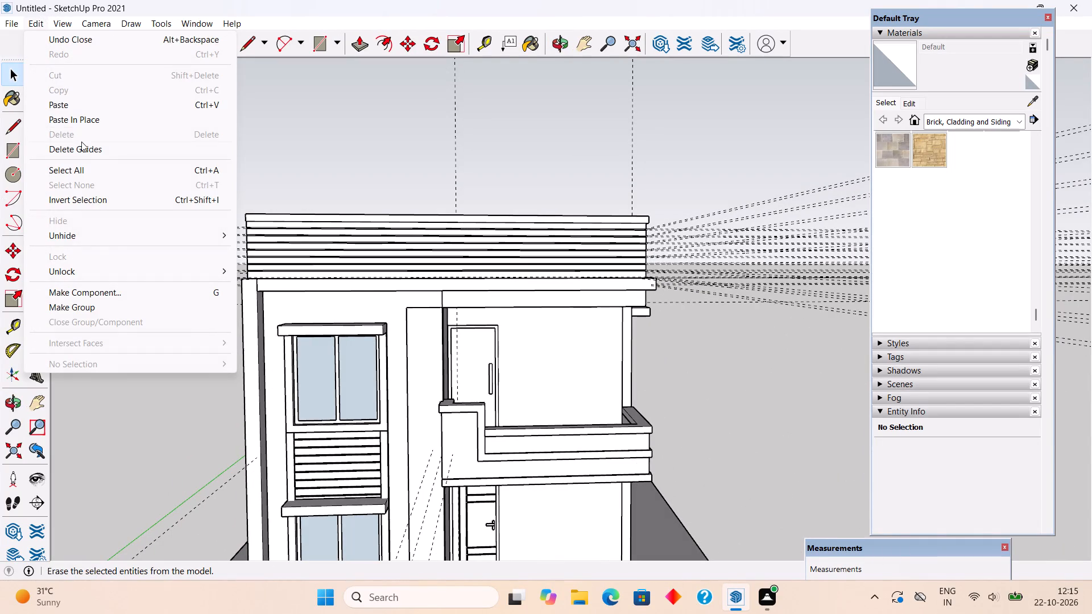
click(84, 145)
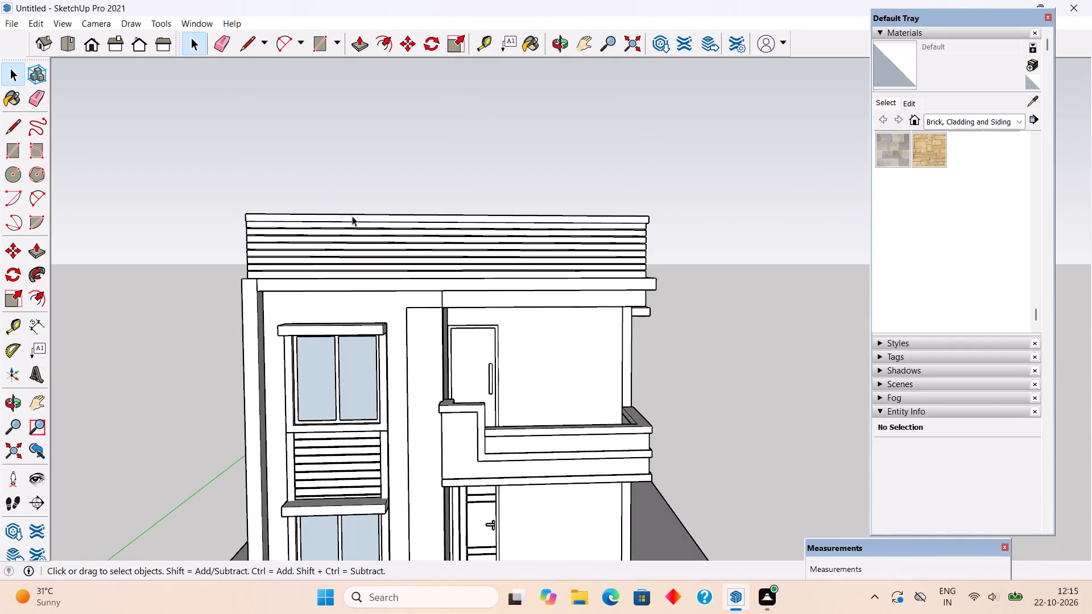
Unhide all hidden objects in the model.
scroll(356, 217, down, 1)
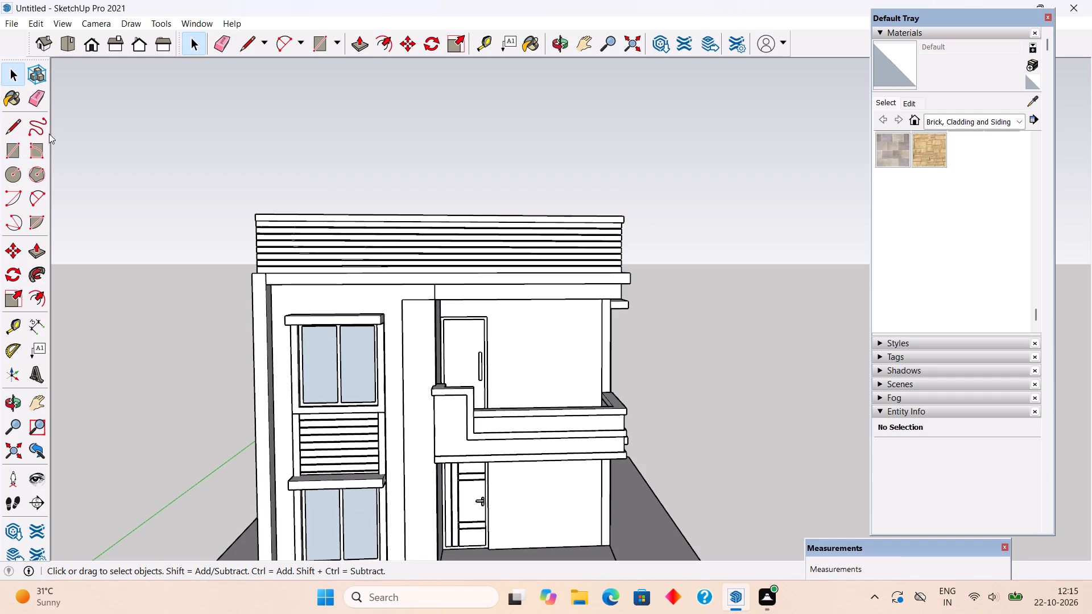
click(33, 22)
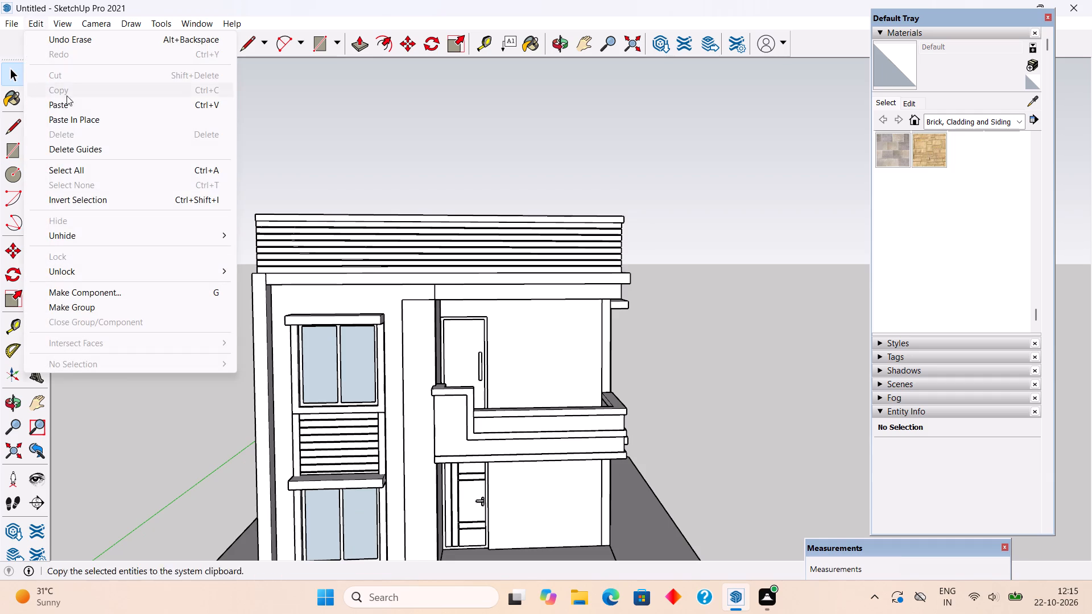
click(111, 232)
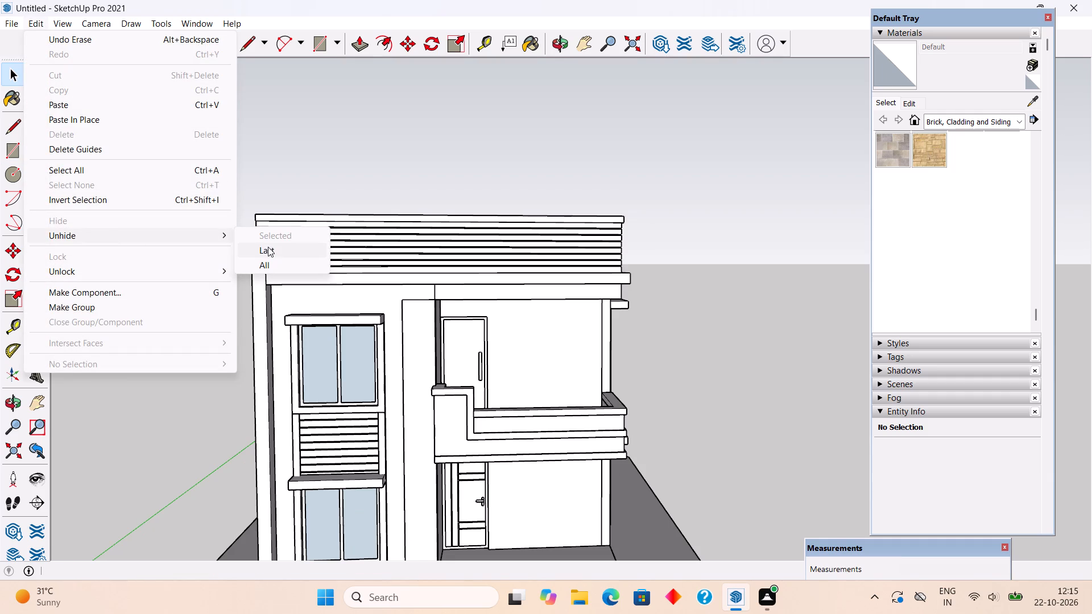
click(276, 261)
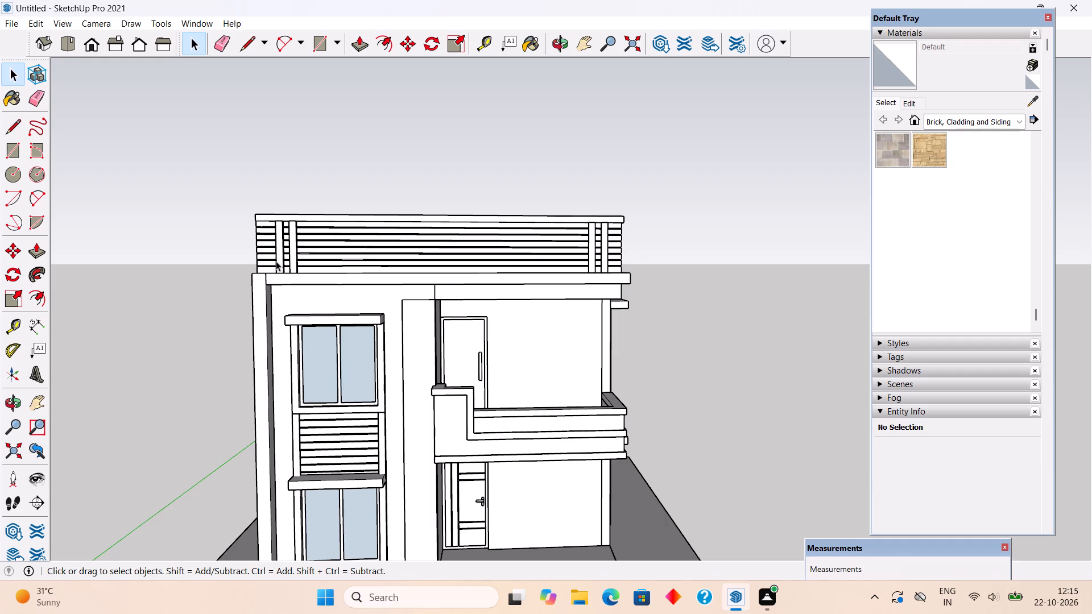
Place a horizontal guide 2' below the top edge of the column between the upper window and the balcony door.
middle_drag(452, 358, 161, 372)
scroll(161, 376, down, 3)
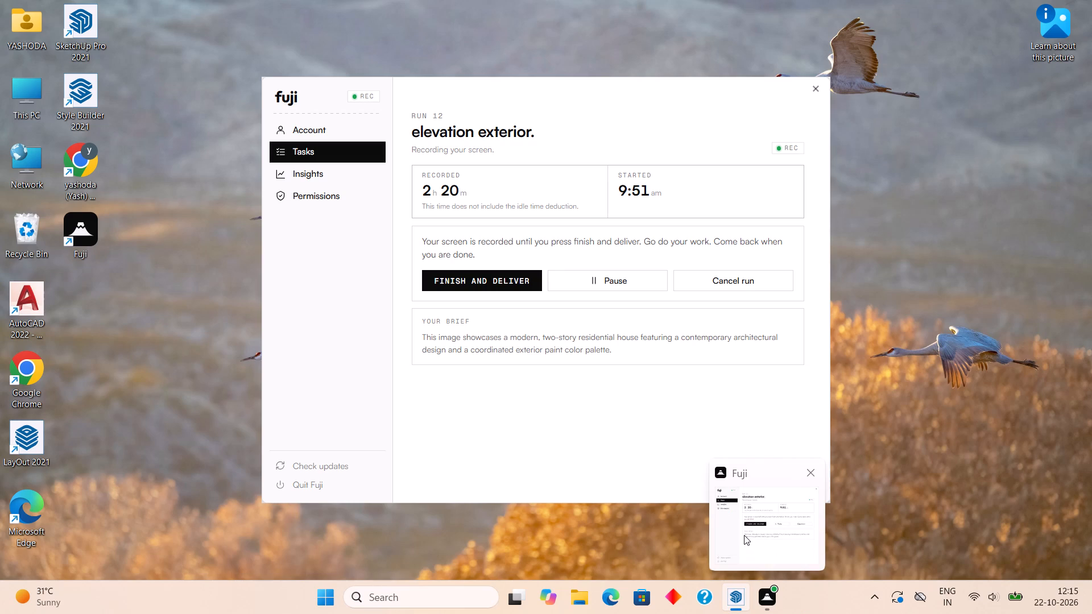
scroll(445, 368, down, 4)
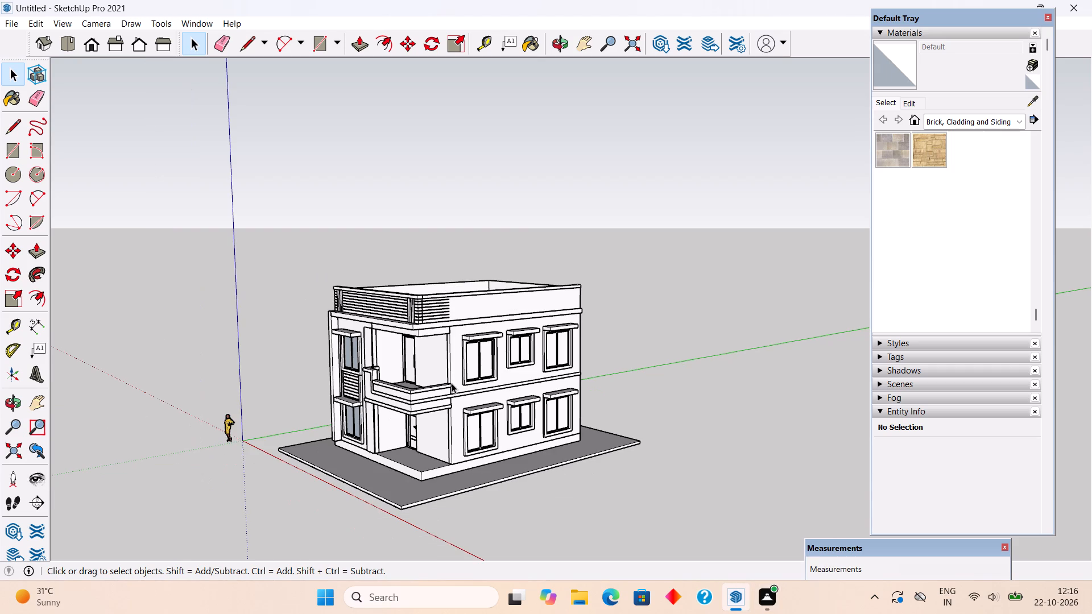
scroll(468, 407, up, 3)
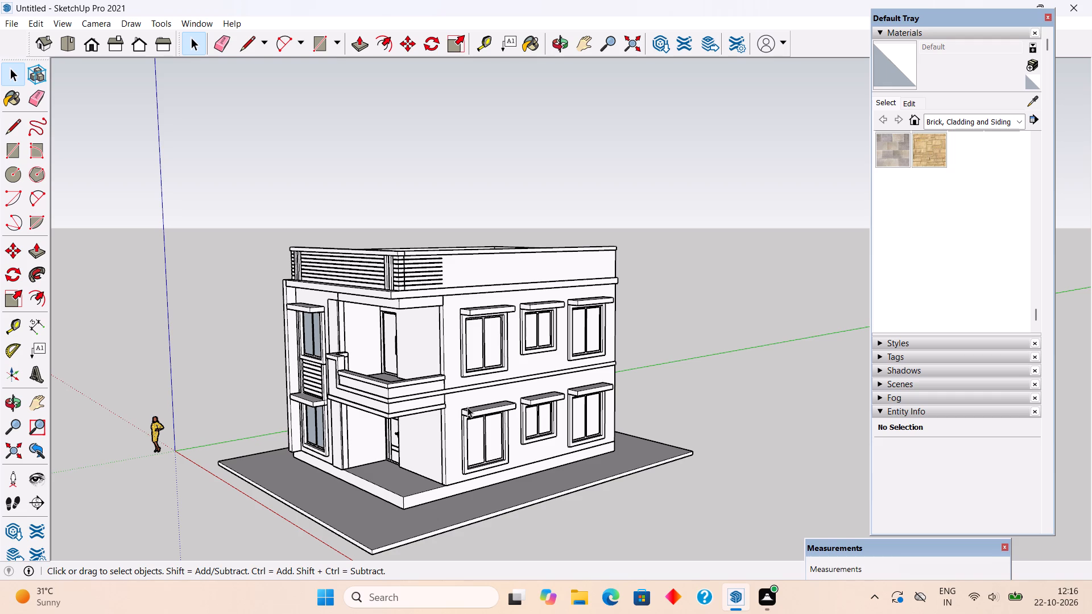
scroll(450, 463, up, 3)
middle_drag(326, 398, 565, 367)
scroll(362, 213, up, 5)
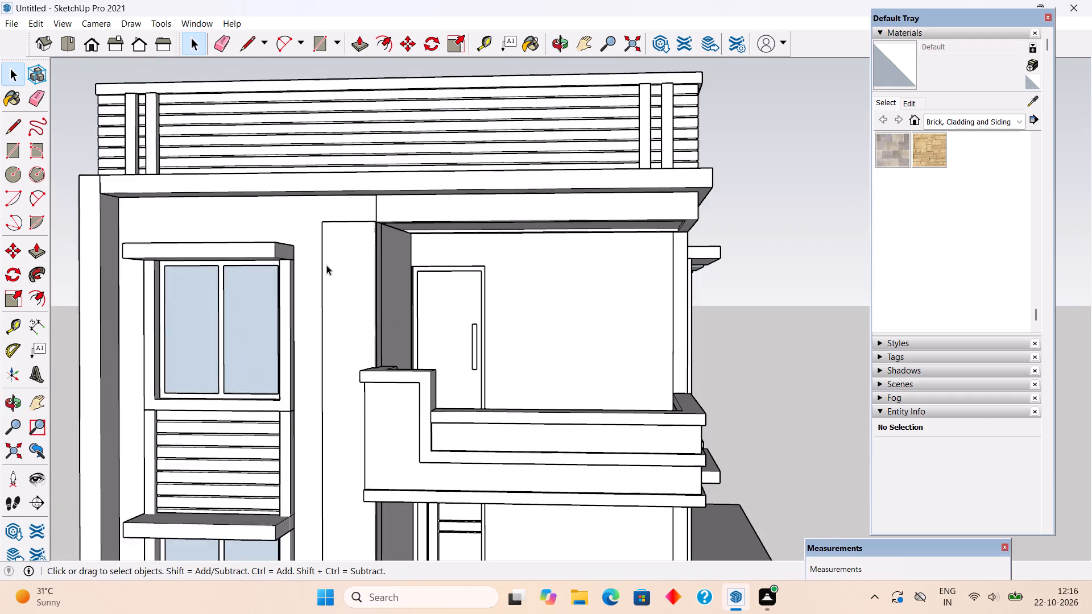
middle_drag(345, 289, 393, 299)
key(t)
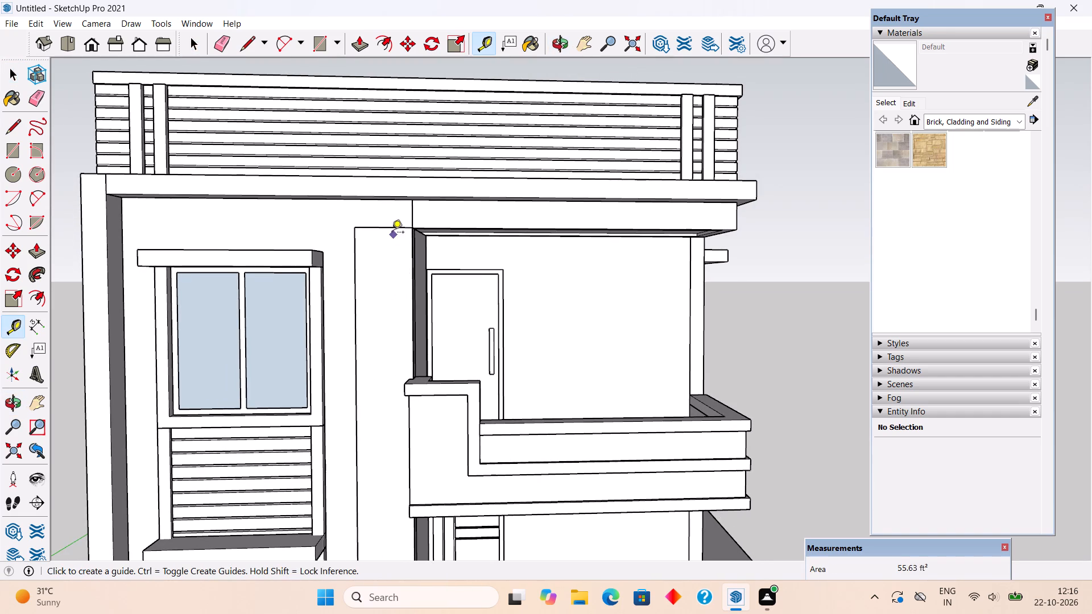
click(392, 225)
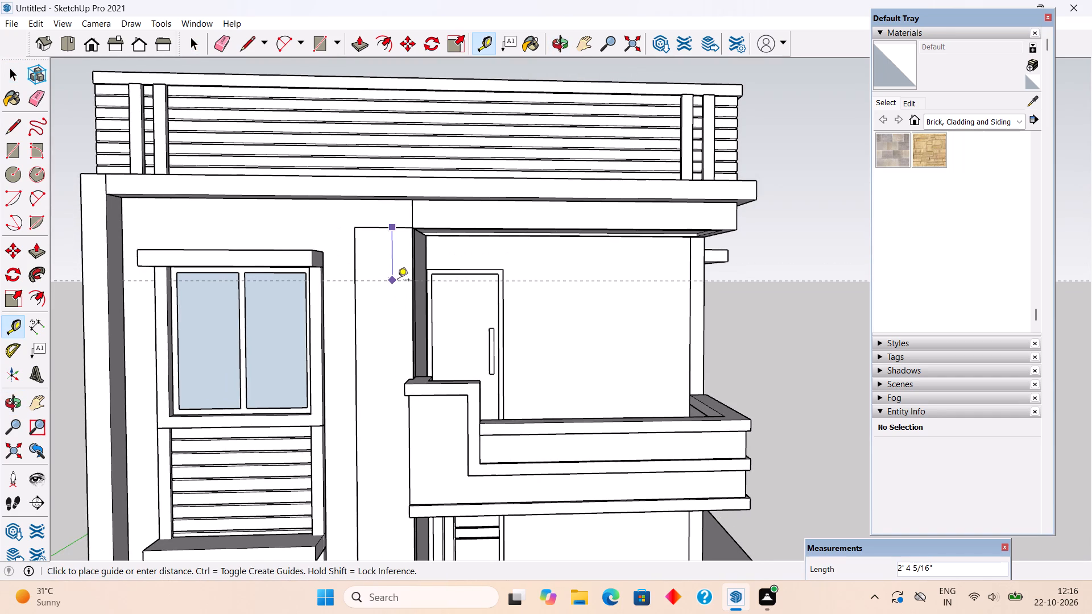
text(2')
key(Return)
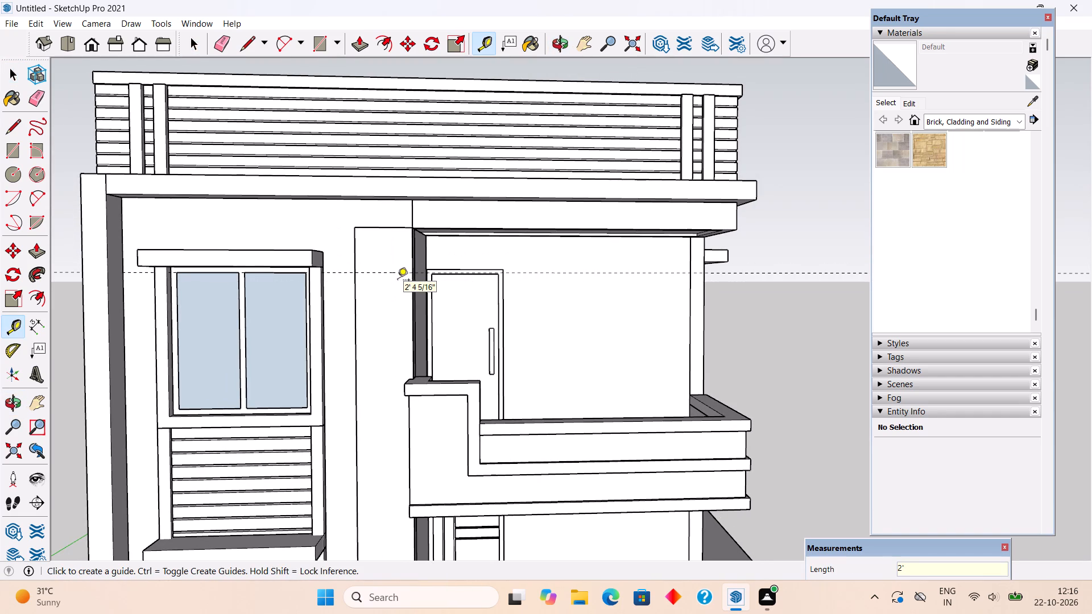
Replace the column's horizontal guide with one 2.5' below its top edge, and add another guide 1" below that.
key(ctrl+z)
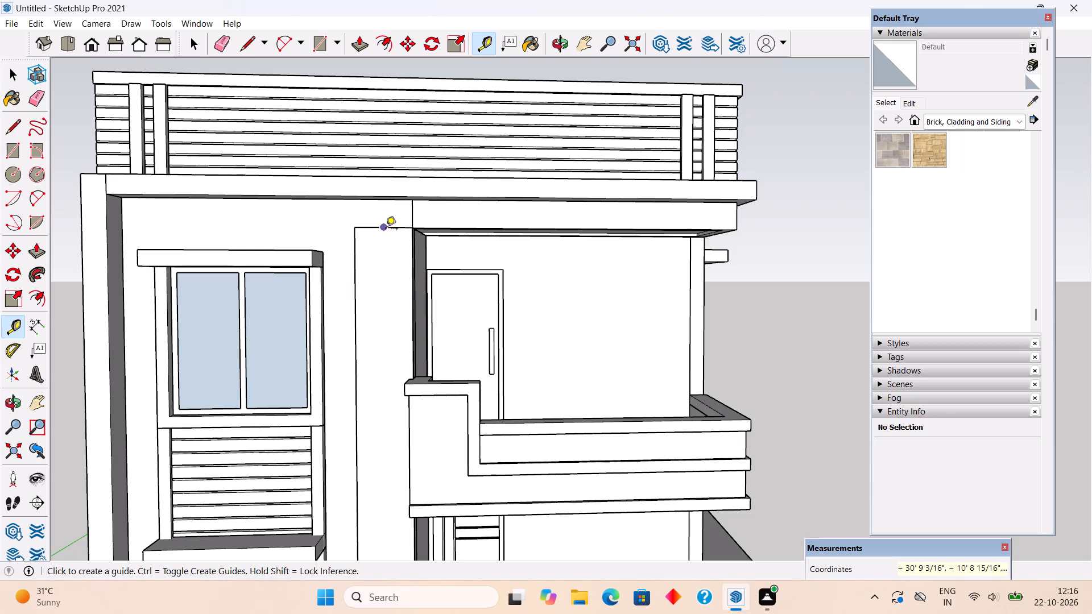
click(386, 230)
text(2.5')
key(Return)
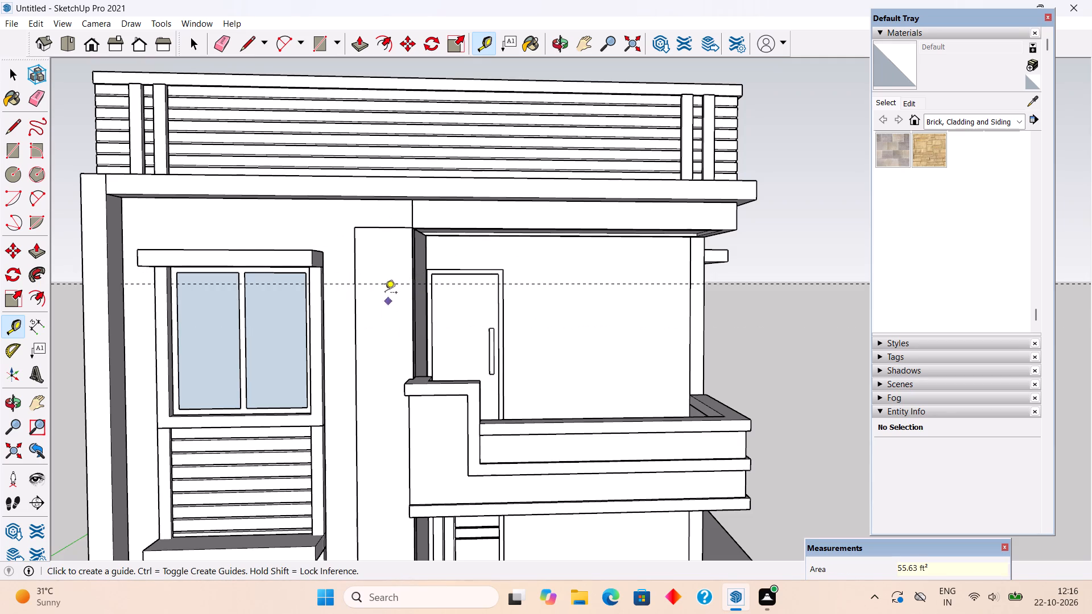
click(402, 287)
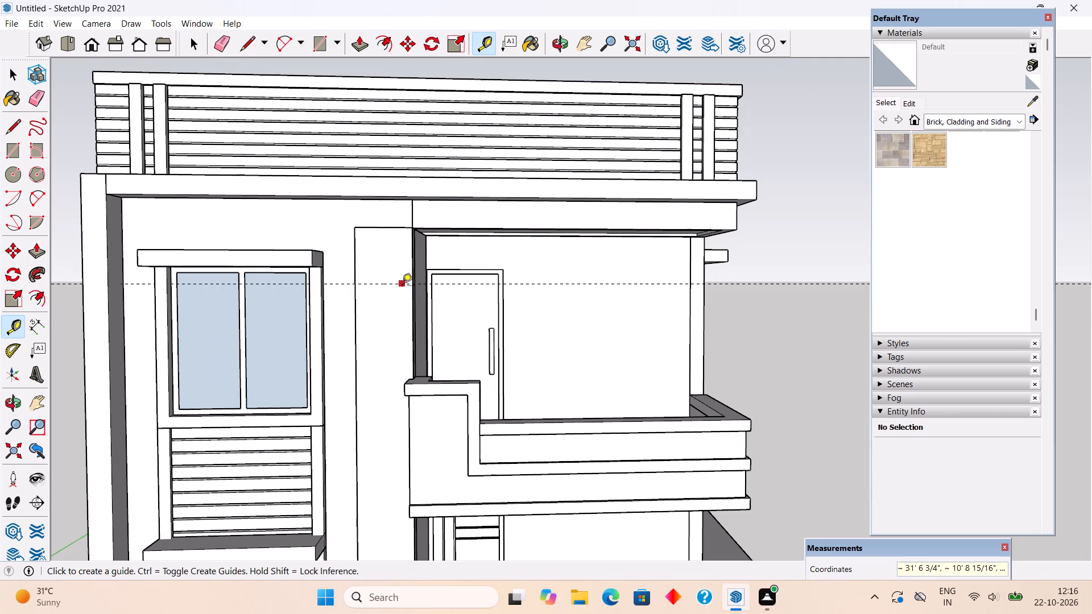
text(1")
key(Return)
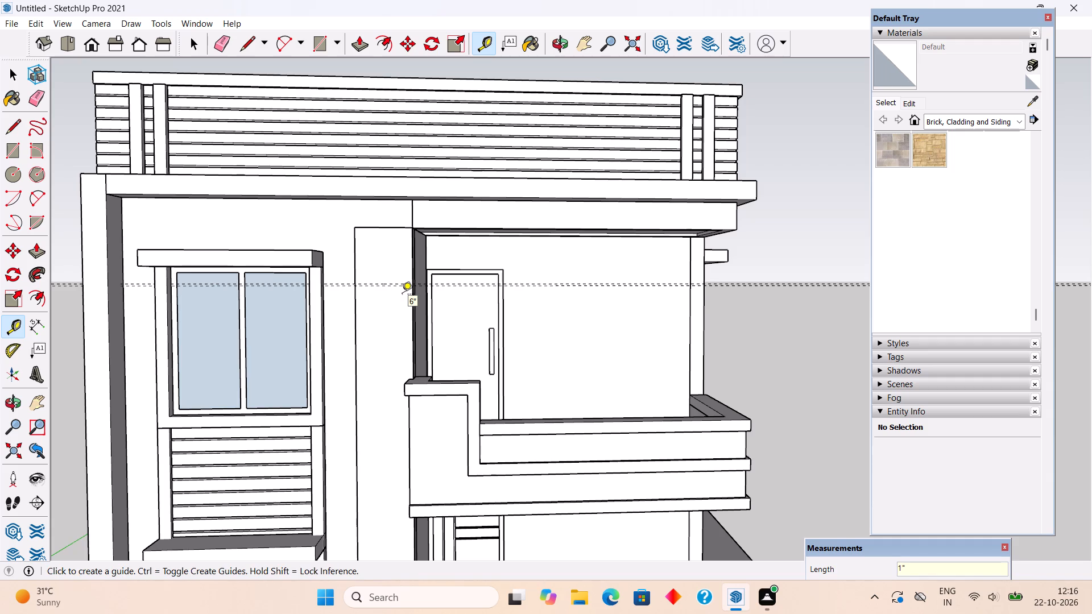
Copy a horizontal guide from the column's upper pair down to the bottom corner where the balcony meets the column.
middle_drag(416, 378, 414, 287)
scroll(369, 482, up, 5)
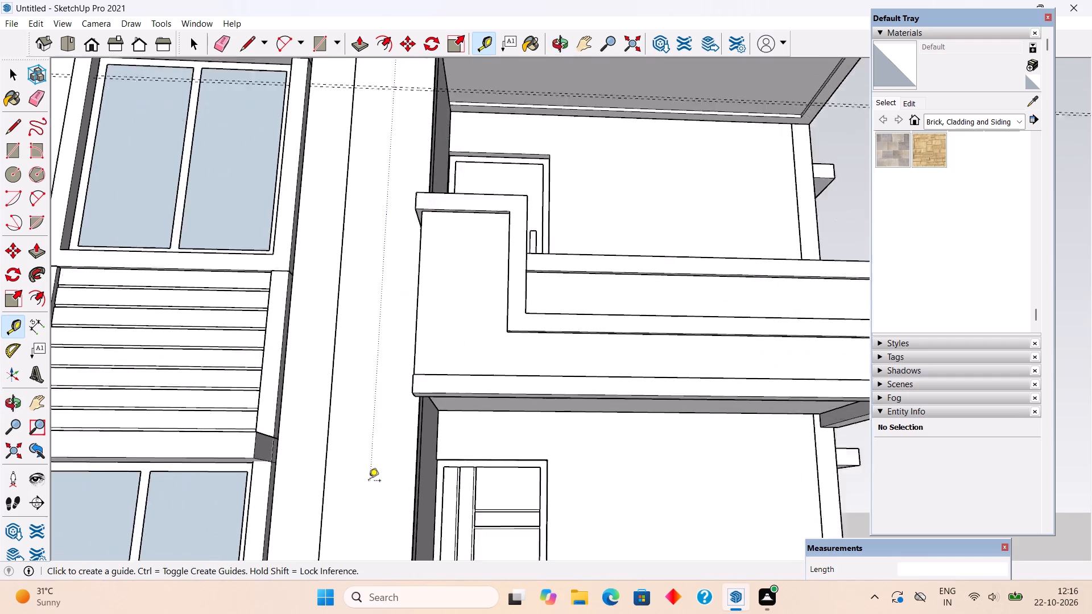
scroll(406, 413, up, 7)
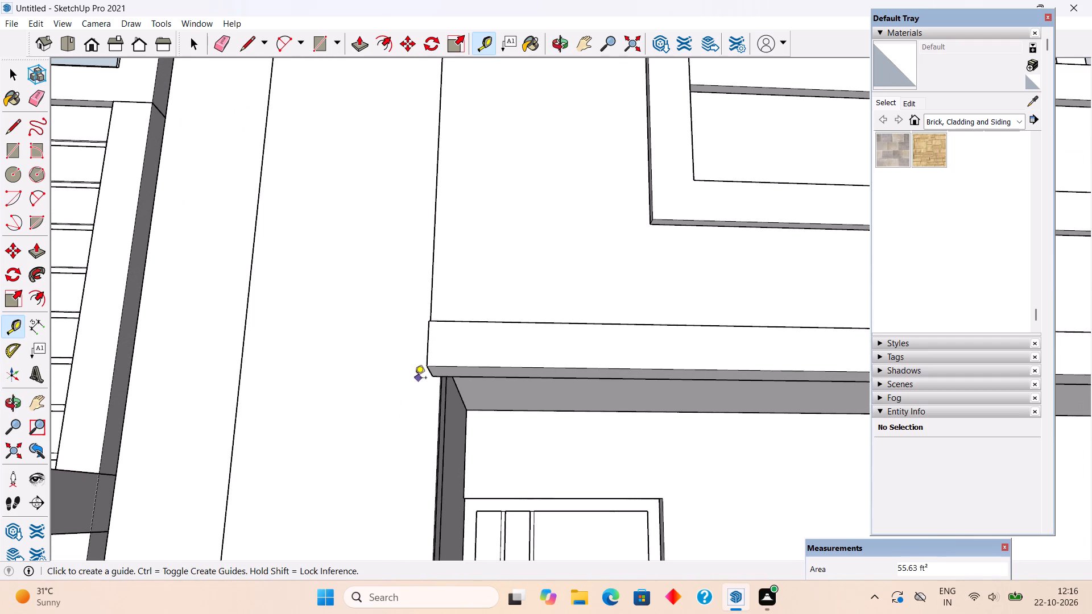
scroll(414, 383, down, 11)
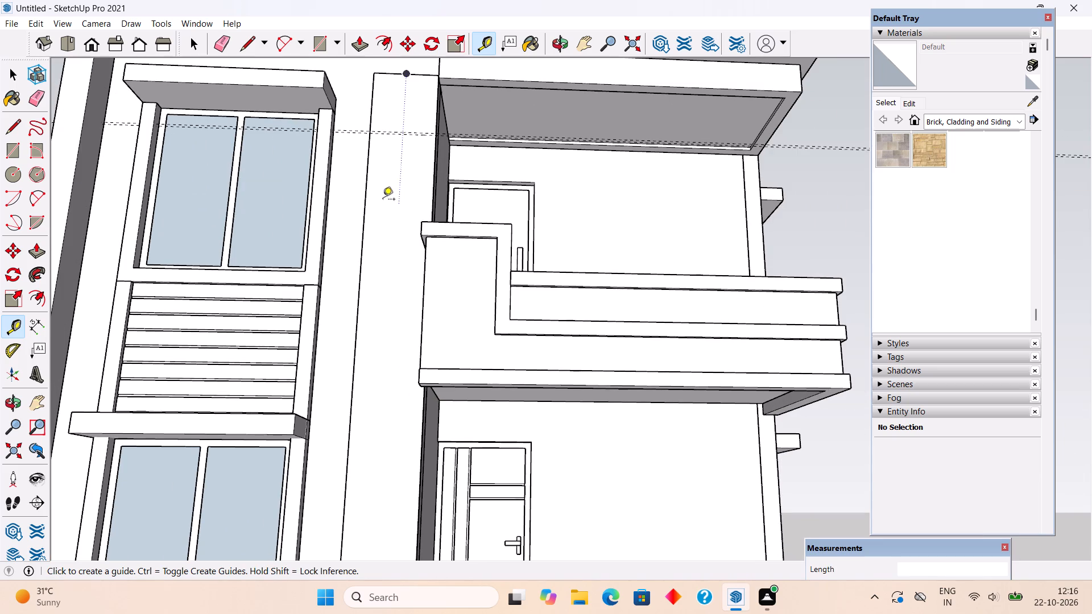
scroll(381, 136, up, 2)
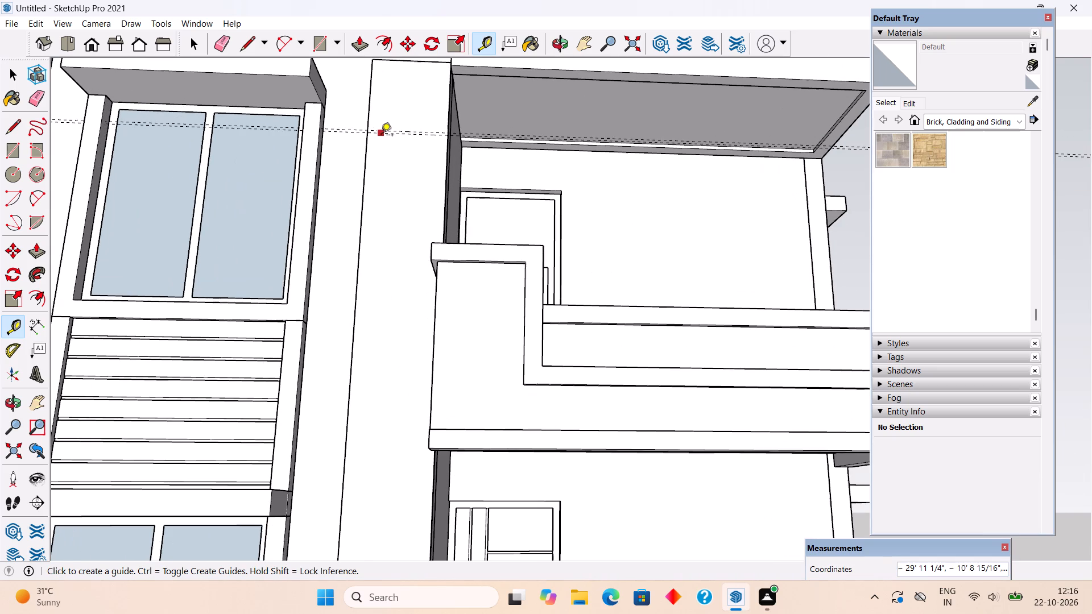
click(381, 136)
scroll(408, 420, down, 2)
scroll(415, 456, up, 13)
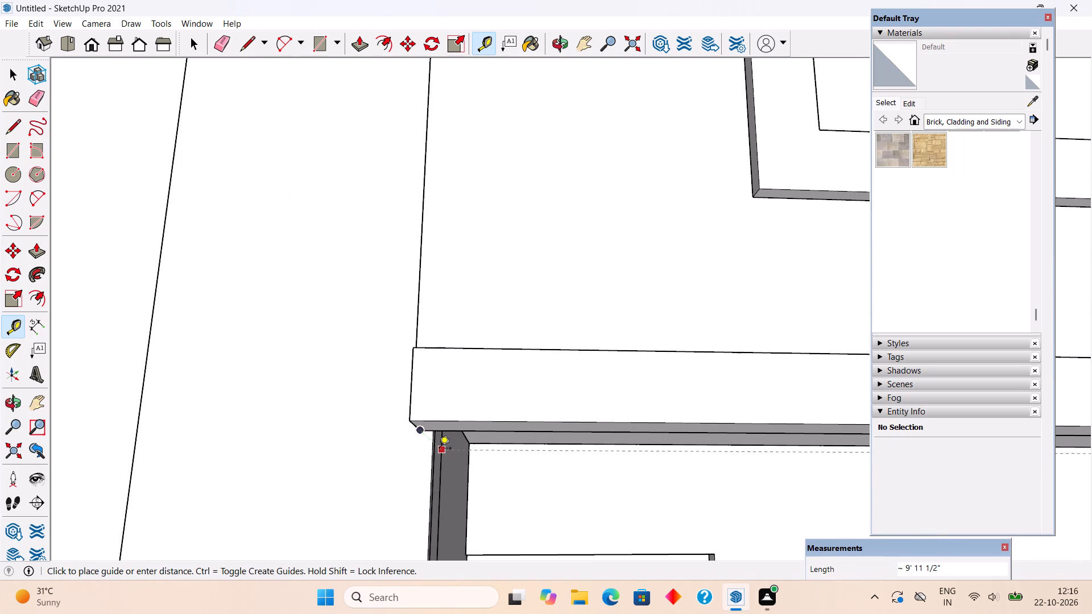
scroll(413, 433, up, 1)
middle_drag(414, 435, 549, 448)
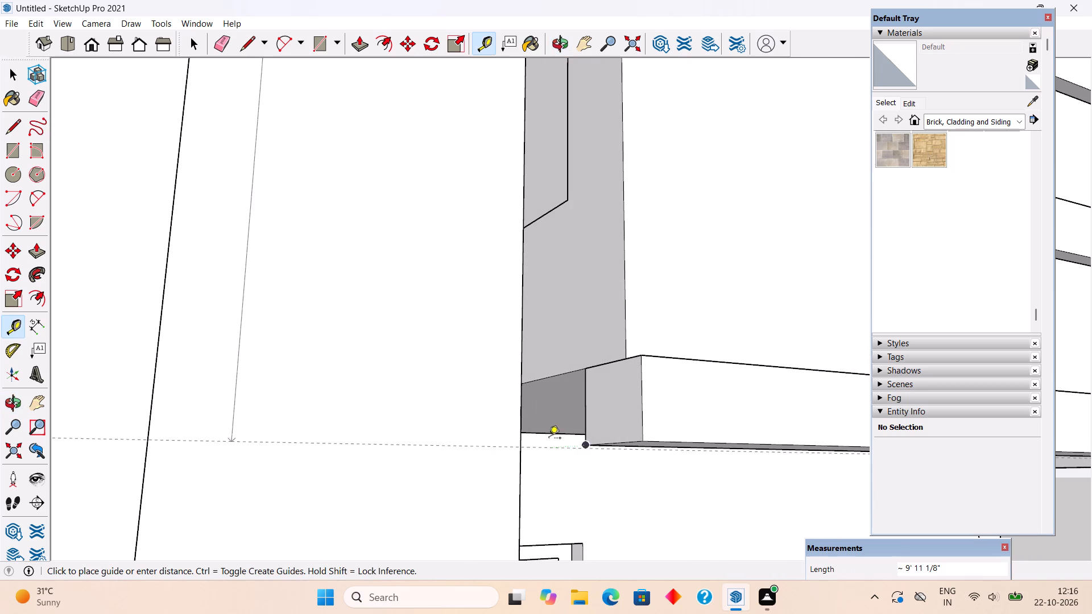
click(522, 434)
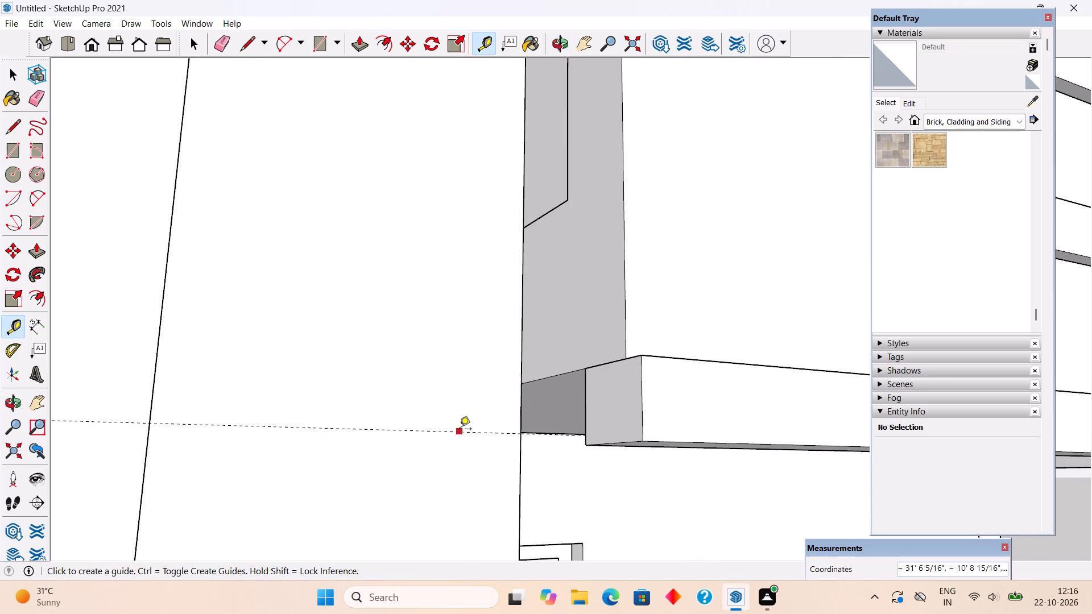
Place a guide 2.5' below the balcony-bottom guide on the column, and a companion guide 1" from it.
click(460, 430)
scroll(460, 465, down, 17)
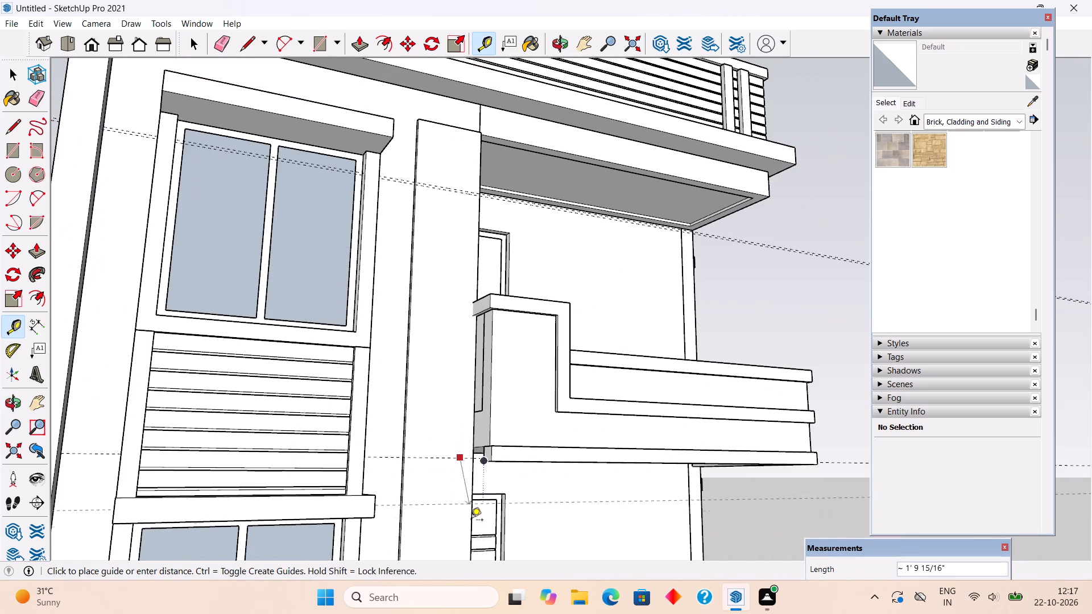
text(2.5')
key(Return)
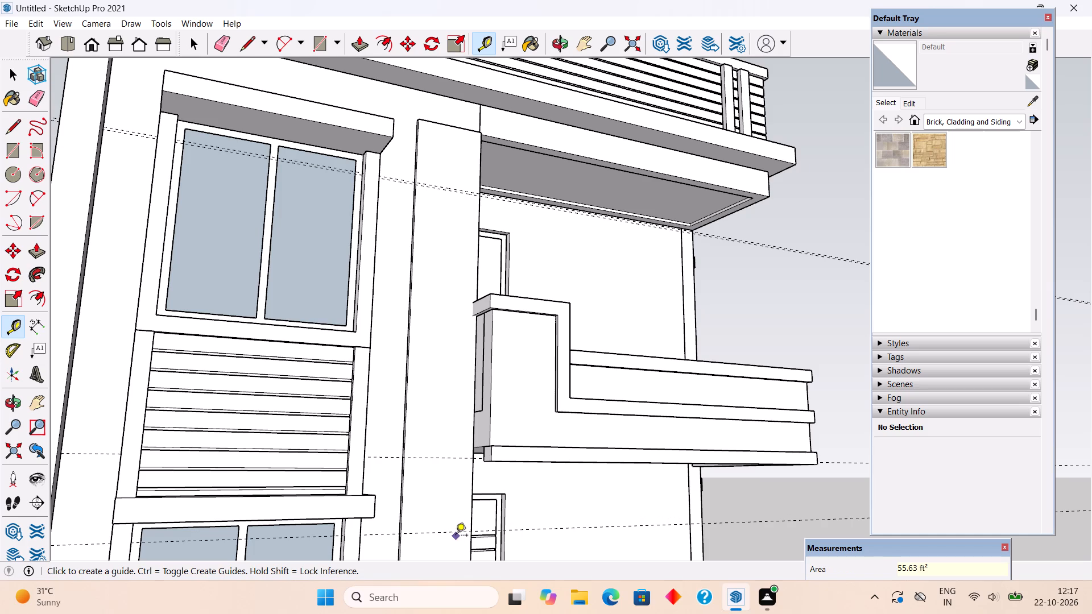
click(448, 532)
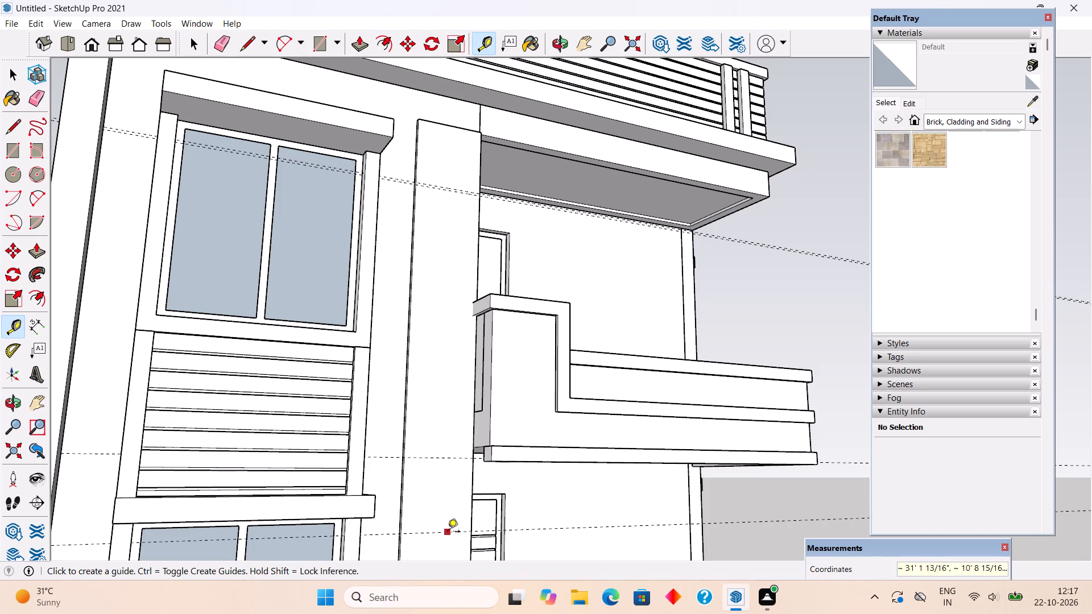
text(1")
key(Return)
Open the column group and draw a 1" by 2' 6" rectangle across its front face between the upper pair of guides.
key(space)
triple_click(434, 509)
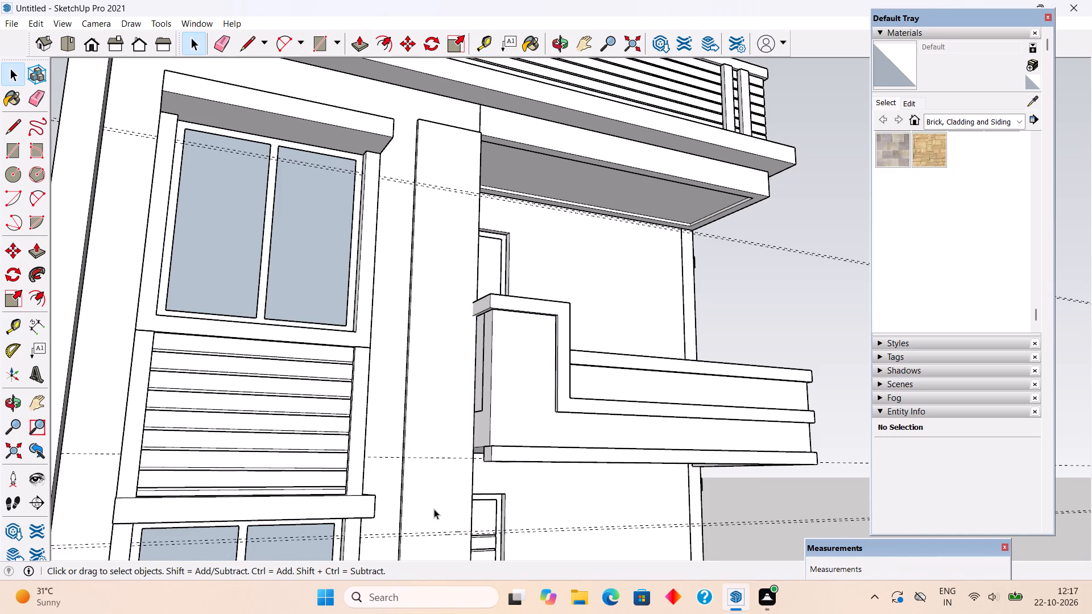
scroll(434, 509, down, 6)
scroll(419, 418, down, 2)
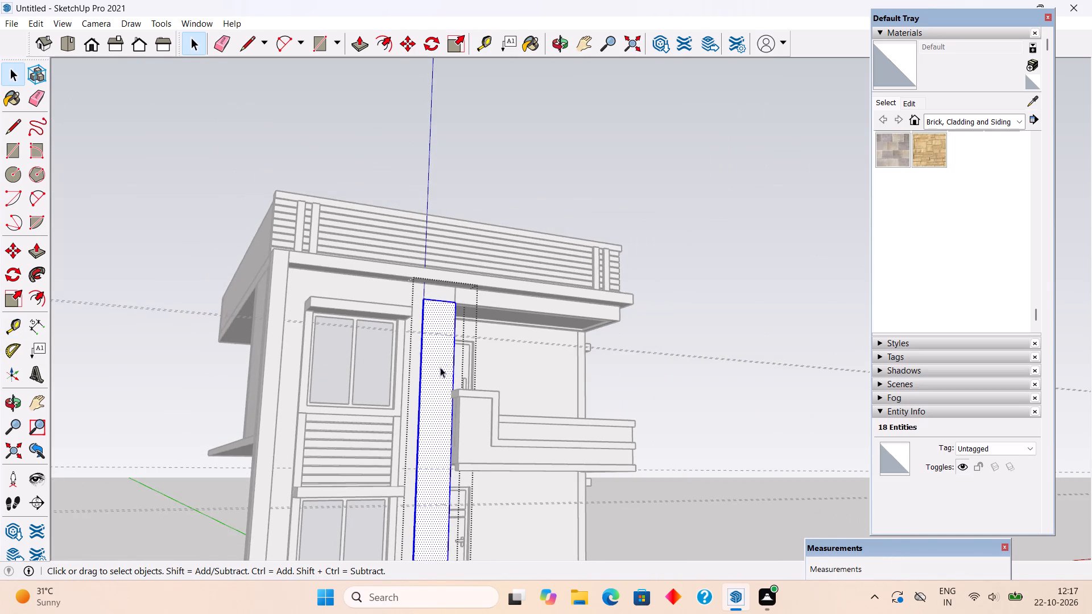
scroll(441, 350, up, 20)
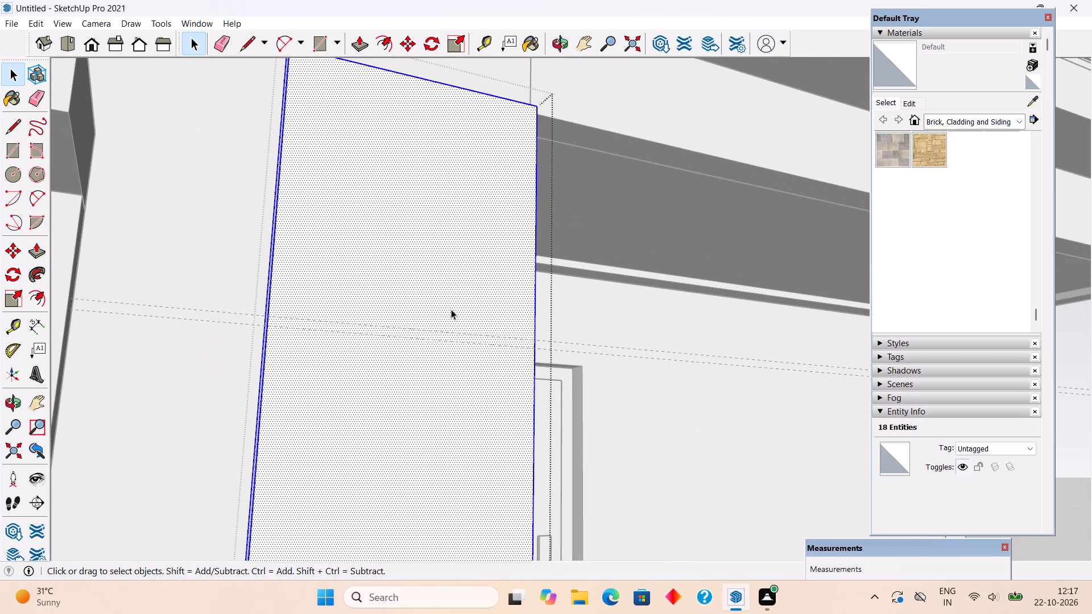
key(r)
click(267, 317)
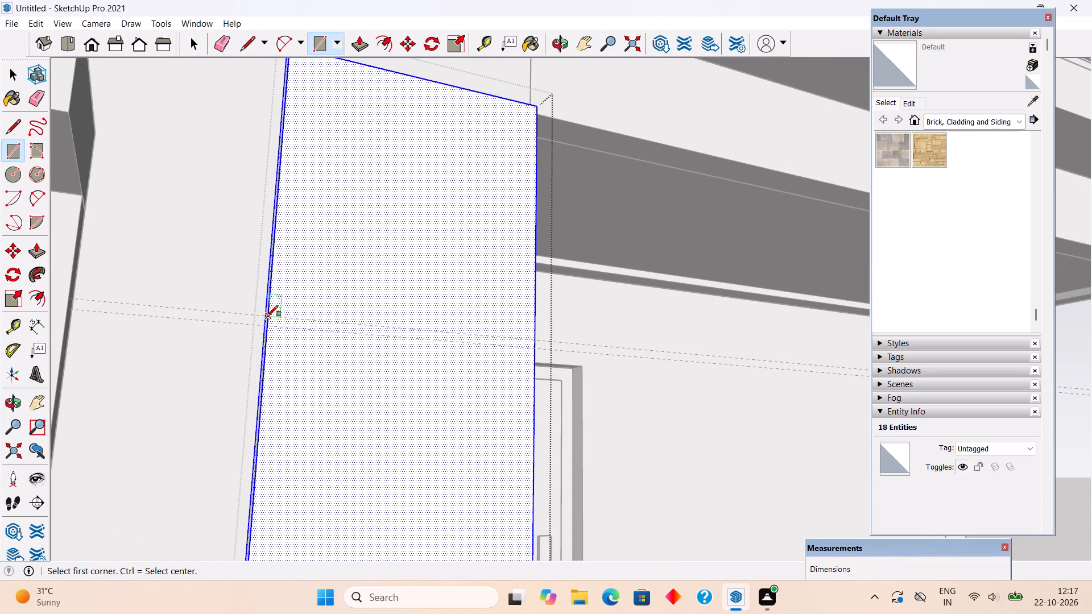
click(531, 350)
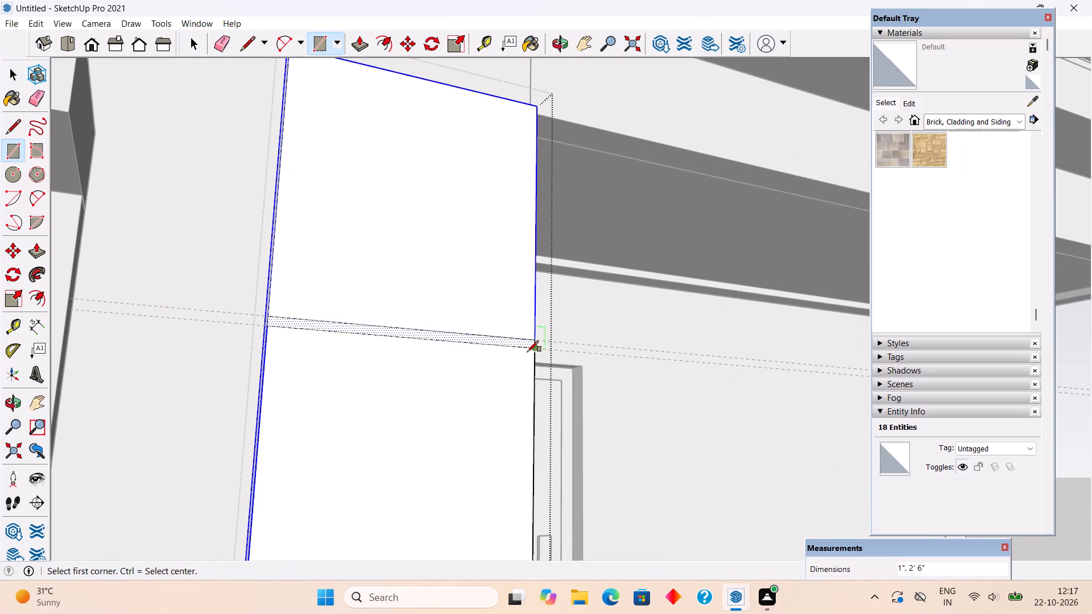
Push the upper strip 0.5" into the column to form a groove.
key(p)
middle_drag(328, 351, 372, 417)
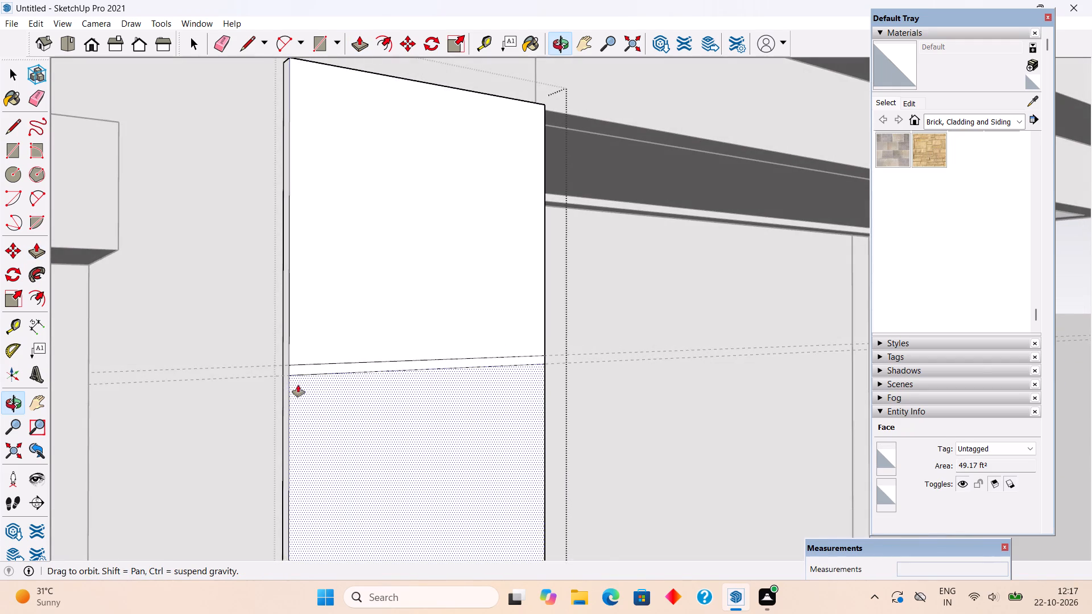
scroll(304, 368, up, 2)
click(304, 368)
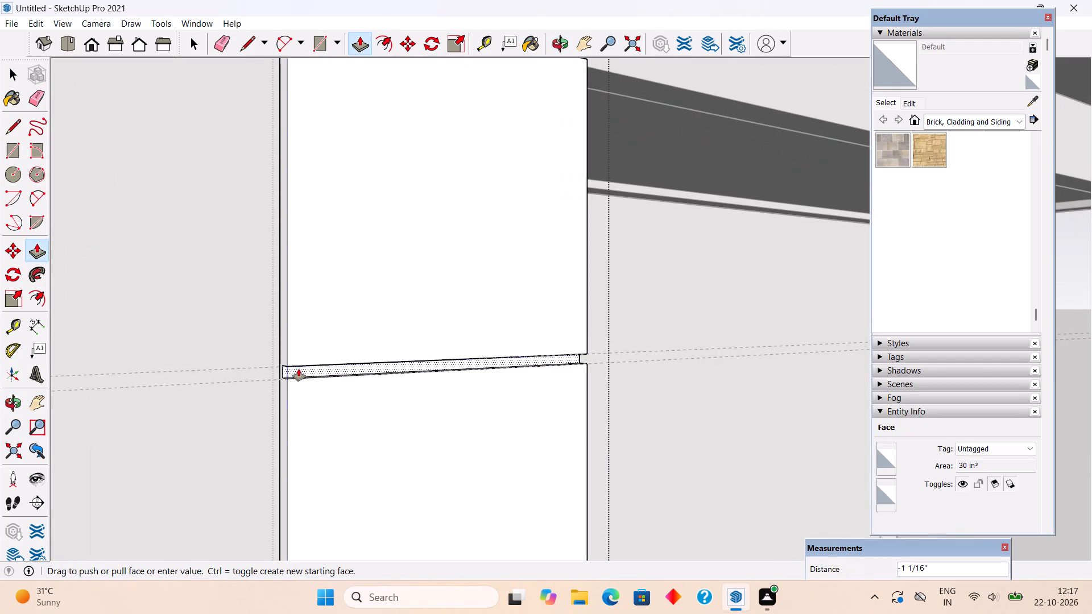
text(.5")
key(Return)
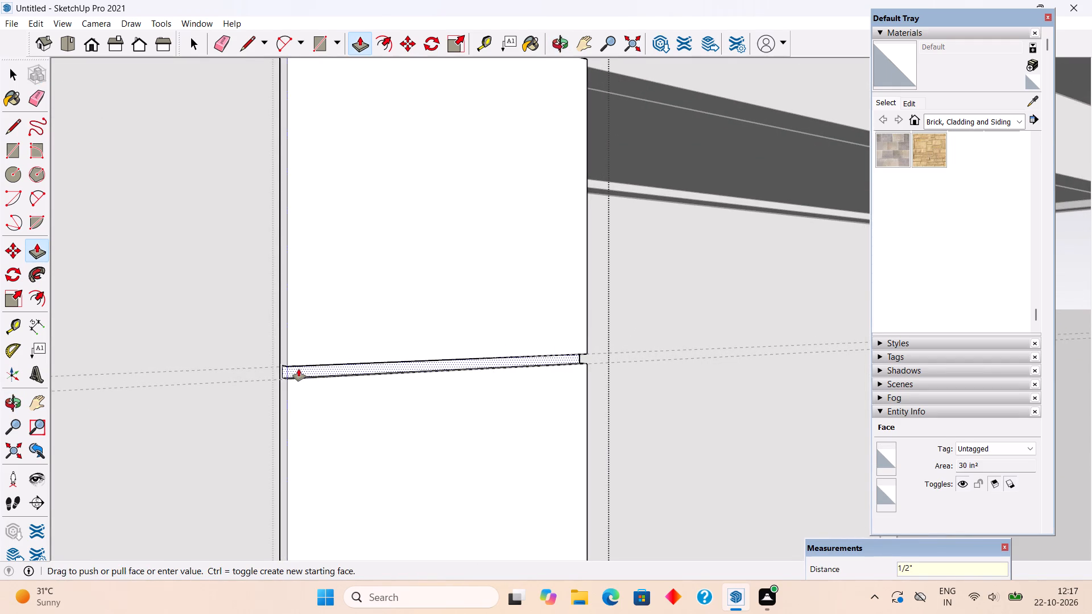
Draw a 1" by 2' 6" rectangle across the column's front face between the lowest pair of guides.
scroll(299, 369, down, 9)
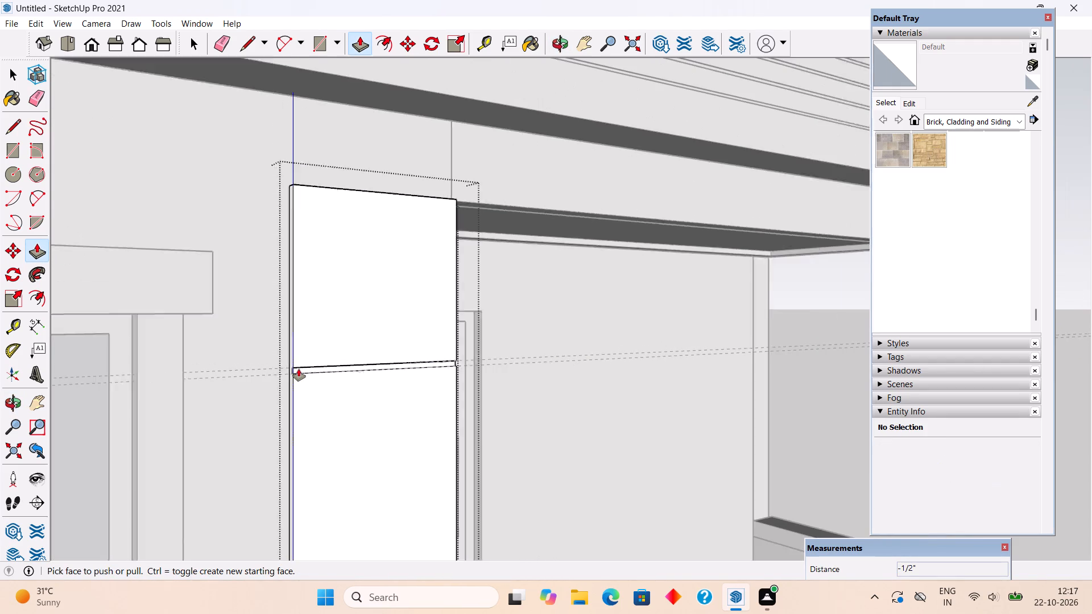
scroll(299, 369, down, 11)
scroll(299, 369, down, 12)
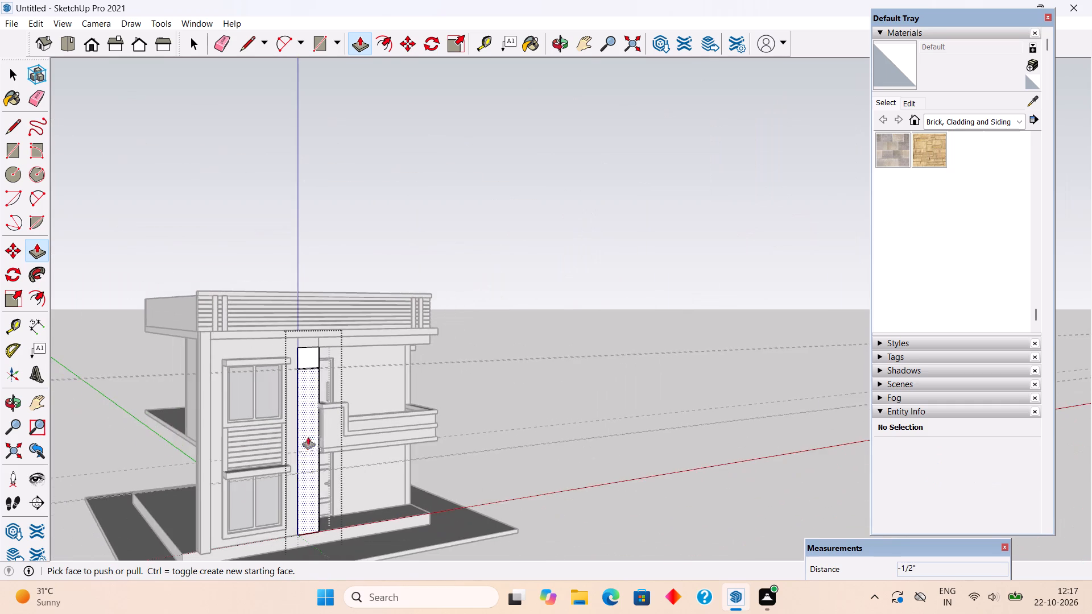
scroll(296, 521, up, 10)
scroll(331, 426, up, 12)
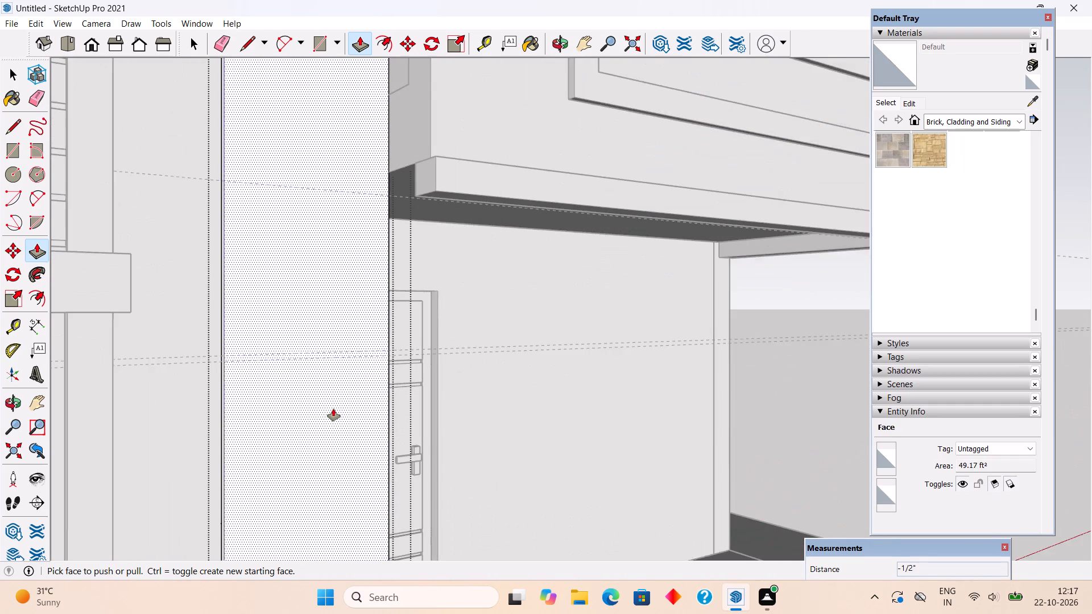
scroll(333, 409, up, 2)
key(r)
click(184, 333)
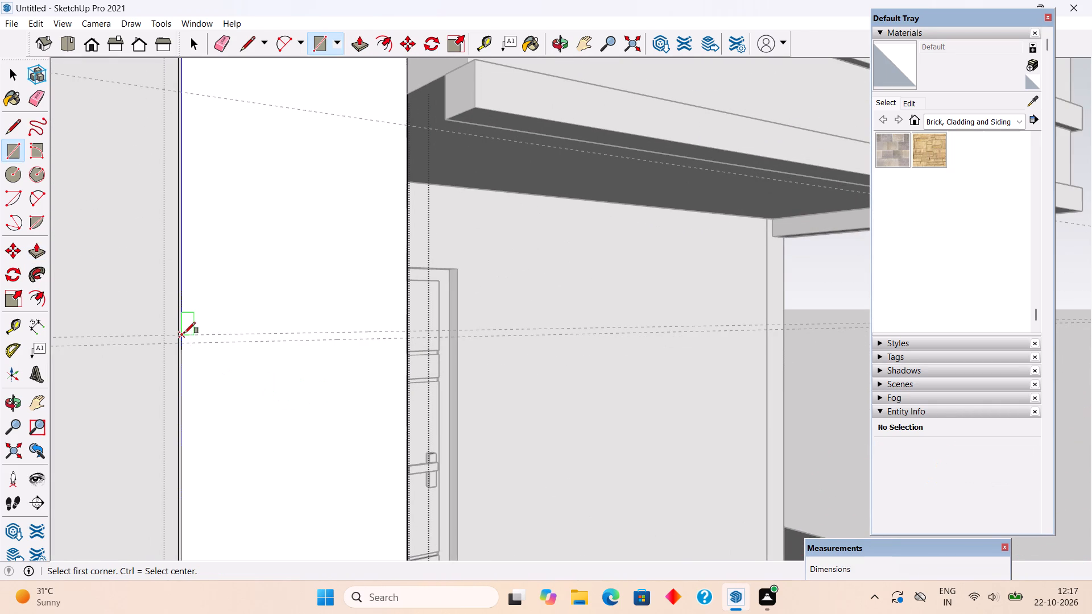
click(406, 340)
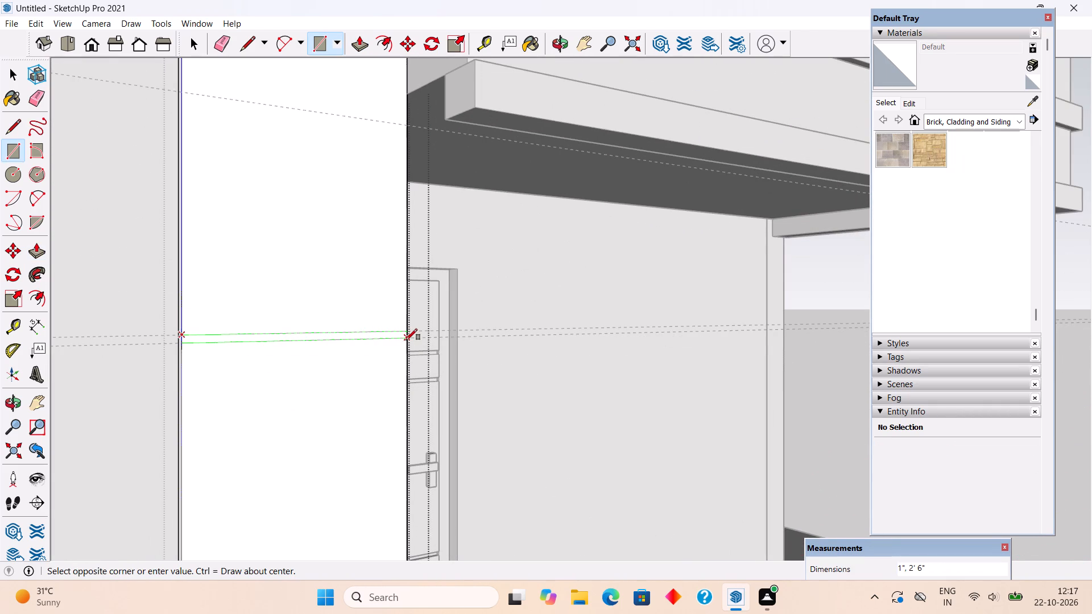
Push the lower strip 0.5" into the column to form a groove, and close the column group.
key(p)
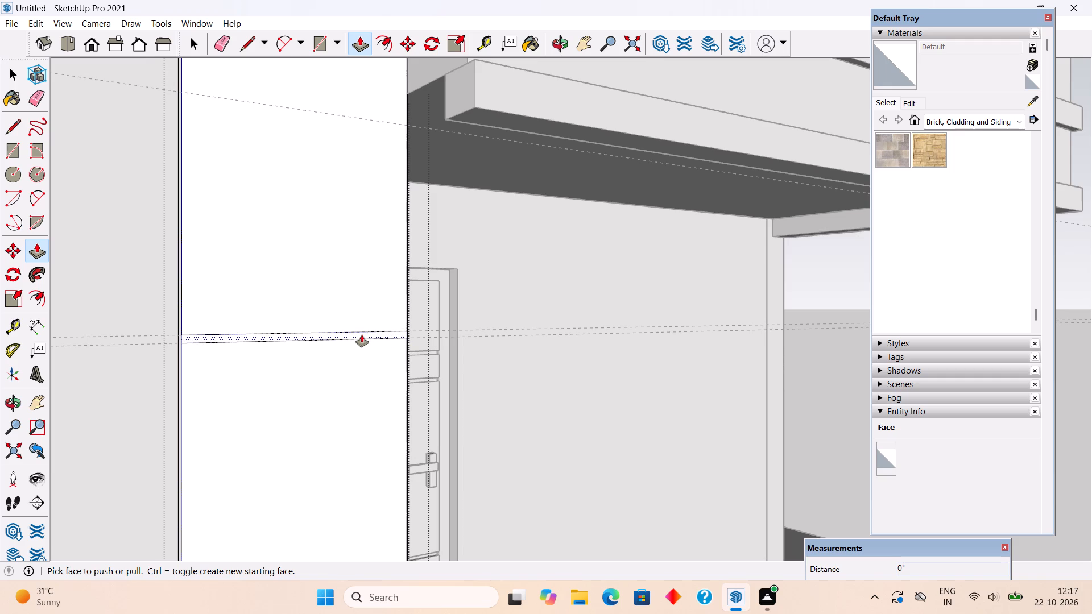
click(362, 335)
text(.5")
key(Return)
key(space)
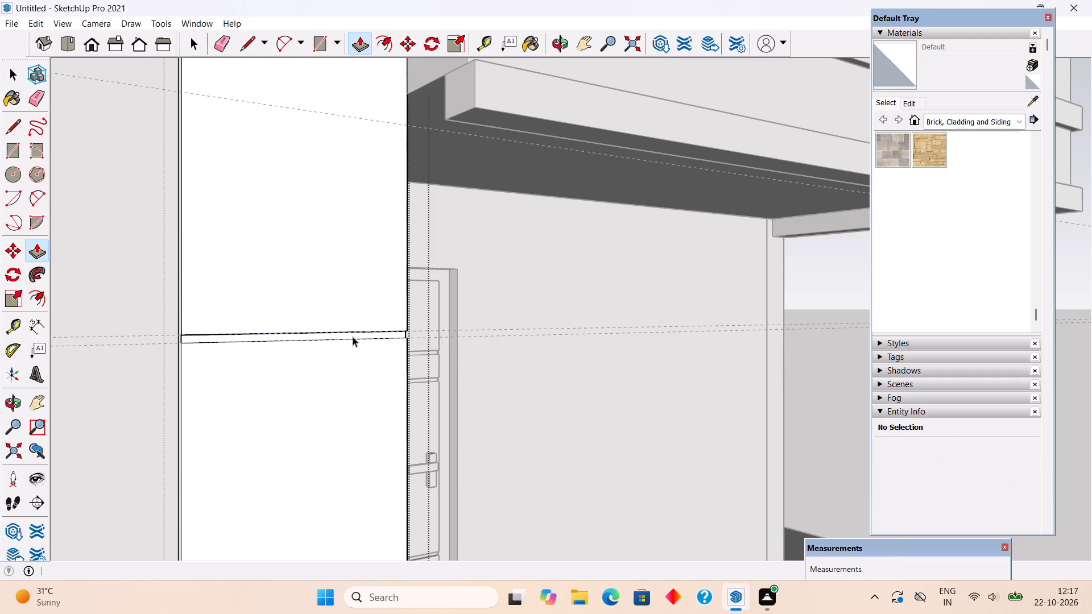
scroll(353, 337, down, 20)
scroll(353, 337, down, 2)
click(564, 247)
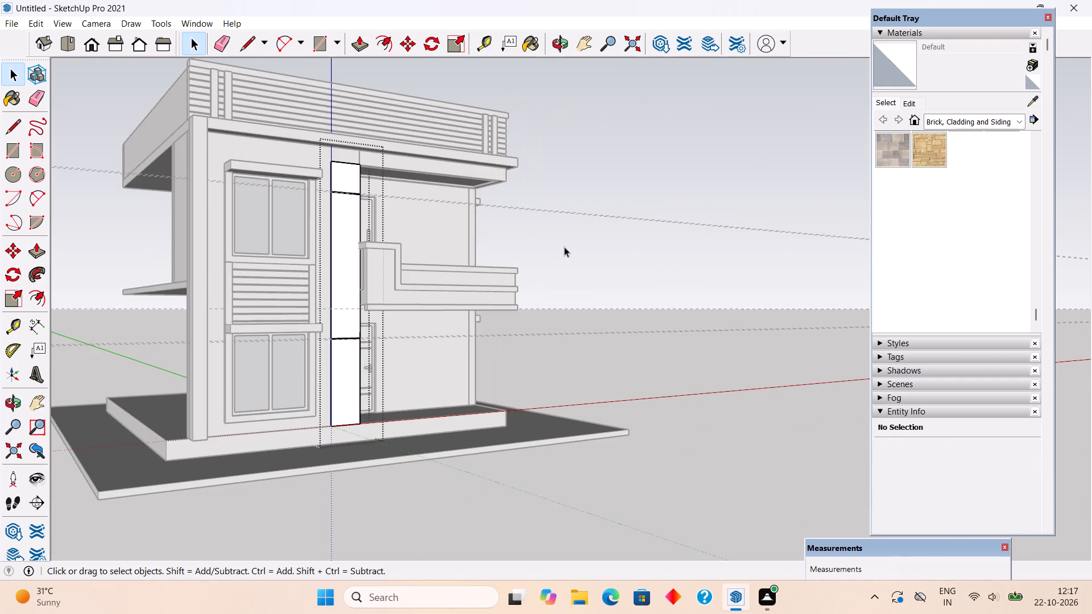
Delete all guides from the model.
middle_drag(493, 333, 310, 364)
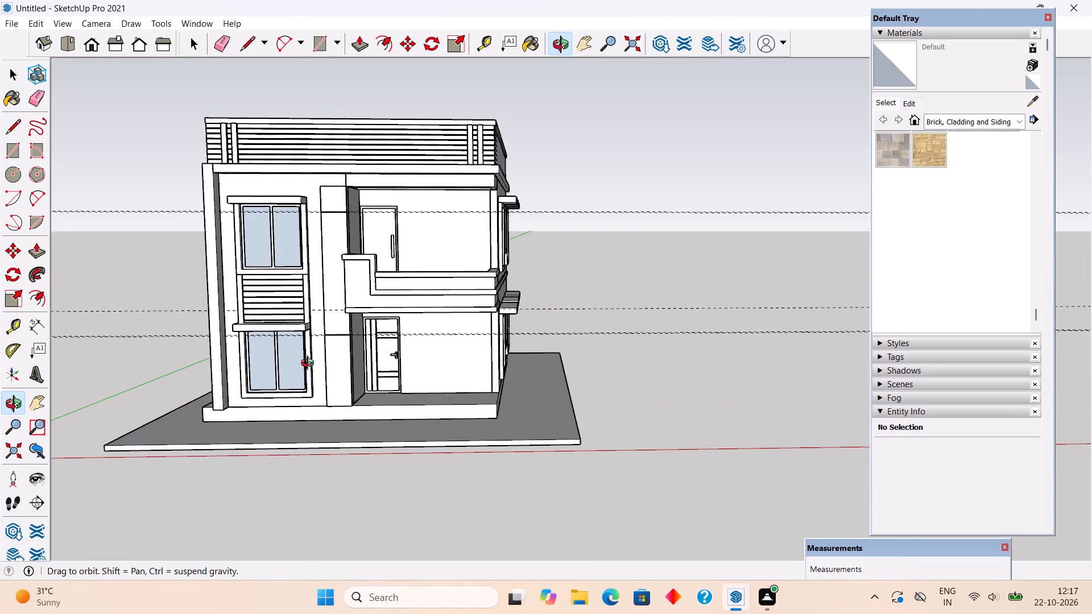
middle_drag(310, 364, 371, 351)
scroll(425, 374, down, 2)
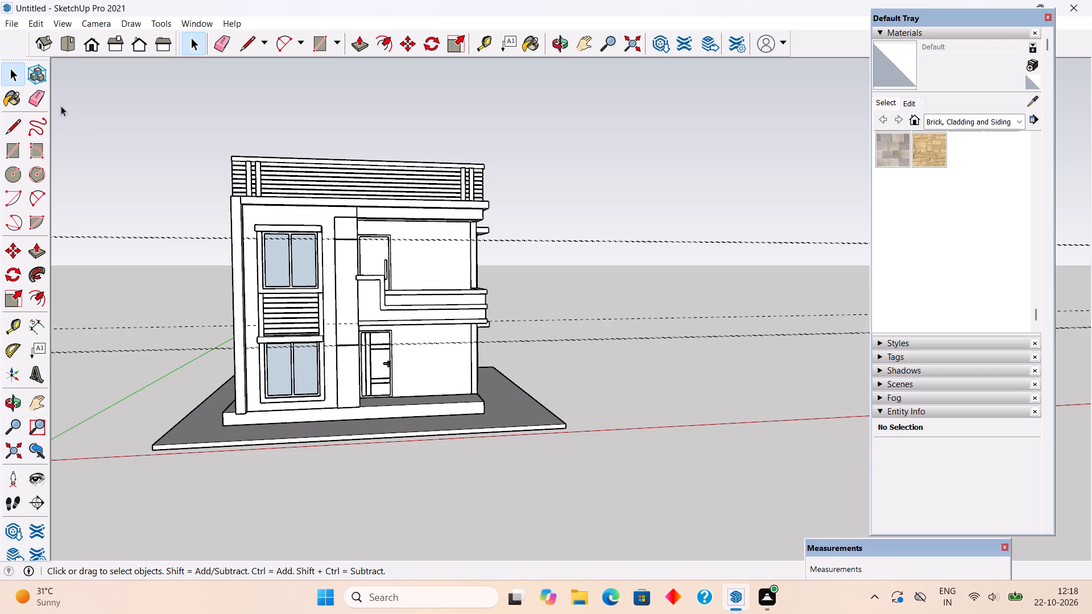
click(31, 18)
click(76, 146)
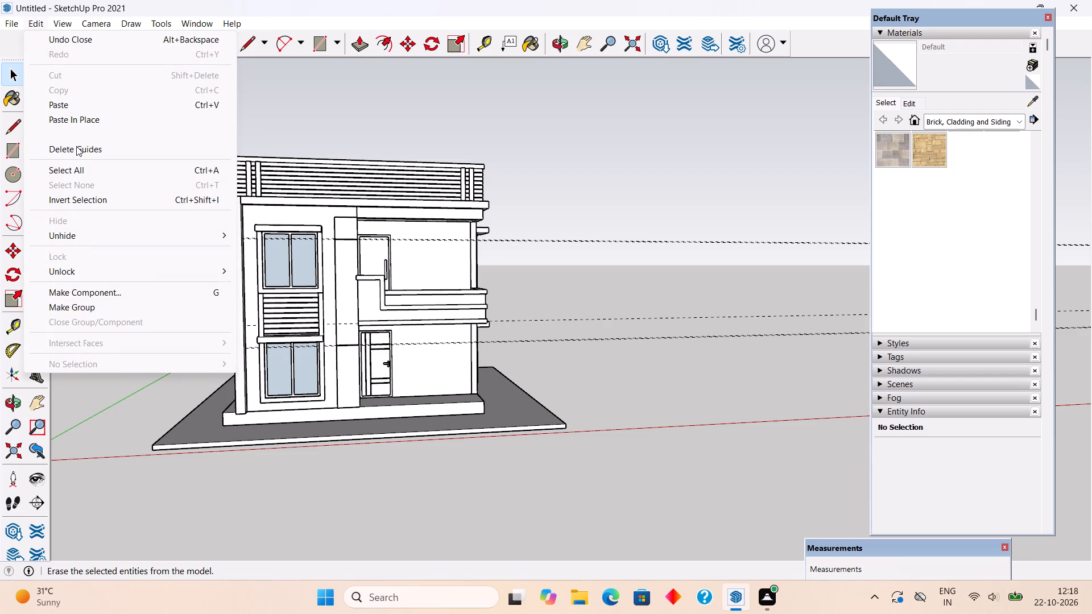
Examine the house's exterior from the balcony corner and the side wall with the windows.
scroll(248, 302, down, 4)
middle_drag(271, 333, 122, 365)
middle_drag(549, 262, 355, 210)
scroll(355, 210, up, 3)
scroll(560, 292, up, 4)
scroll(476, 312, up, 2)
middle_drag(421, 274, 359, 230)
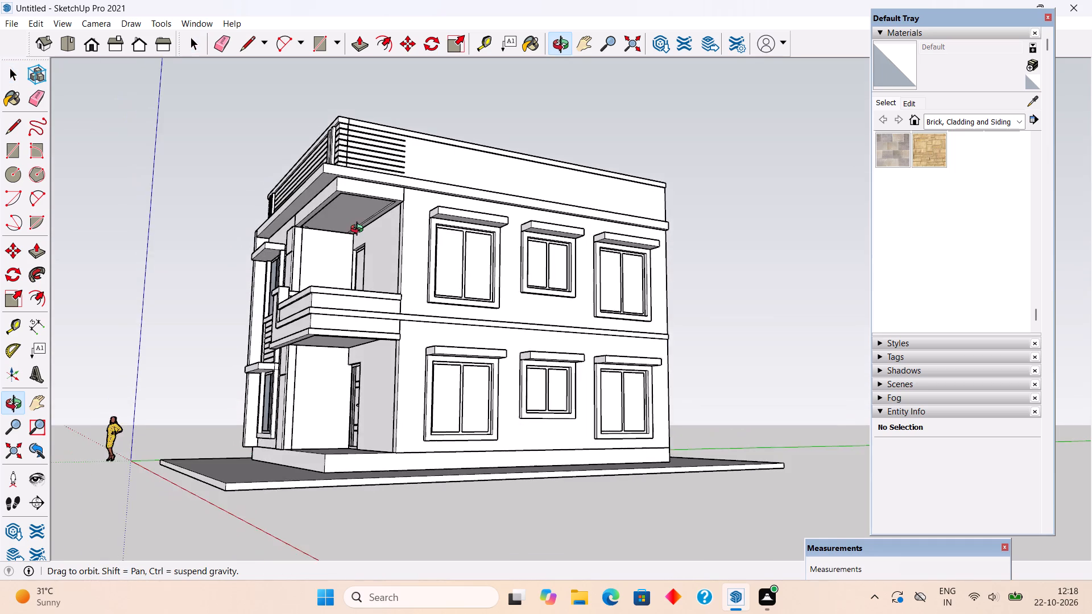
middle_drag(359, 230, 409, 320)
scroll(409, 320, down, 2)
scroll(293, 326, up, 5)
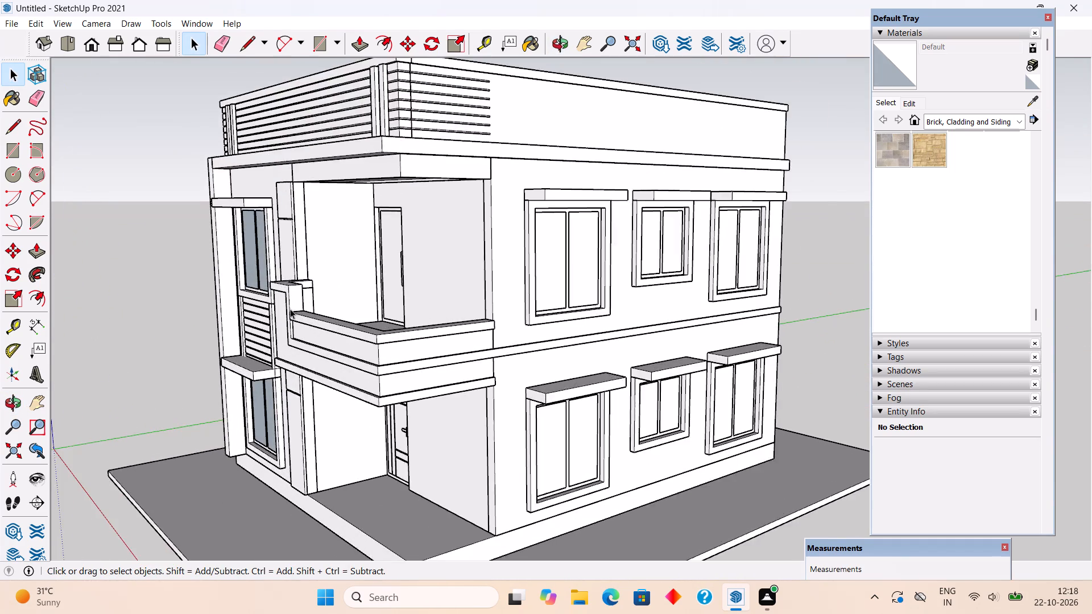
Draw a rectangle about 1 1/4" by 3 1/8" at the upper edge of the balcony end post's inner face.
scroll(290, 306, up, 12)
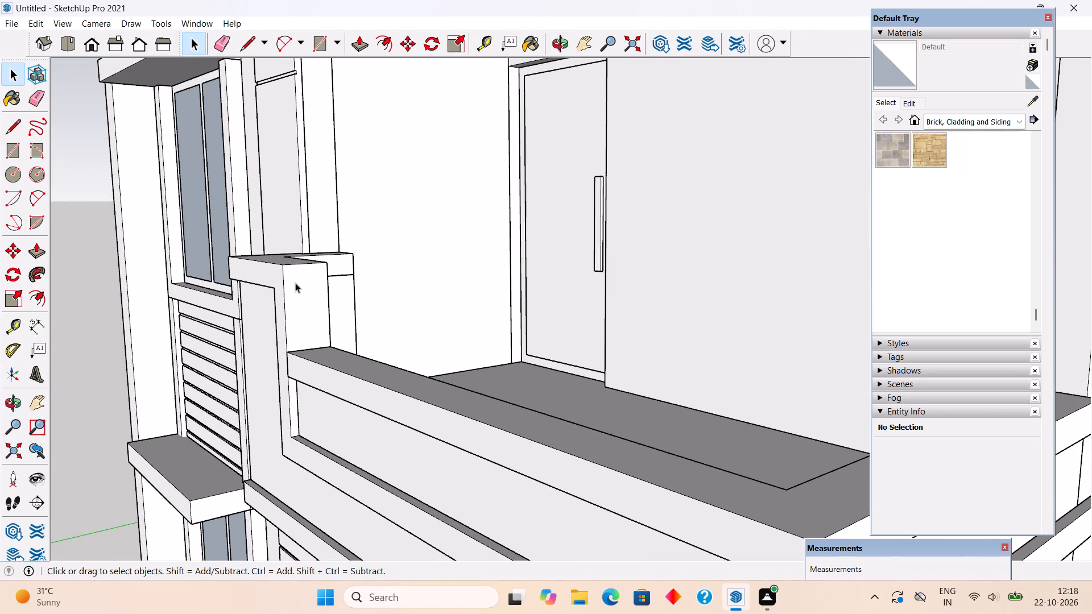
key(r)
scroll(301, 276, up, 5)
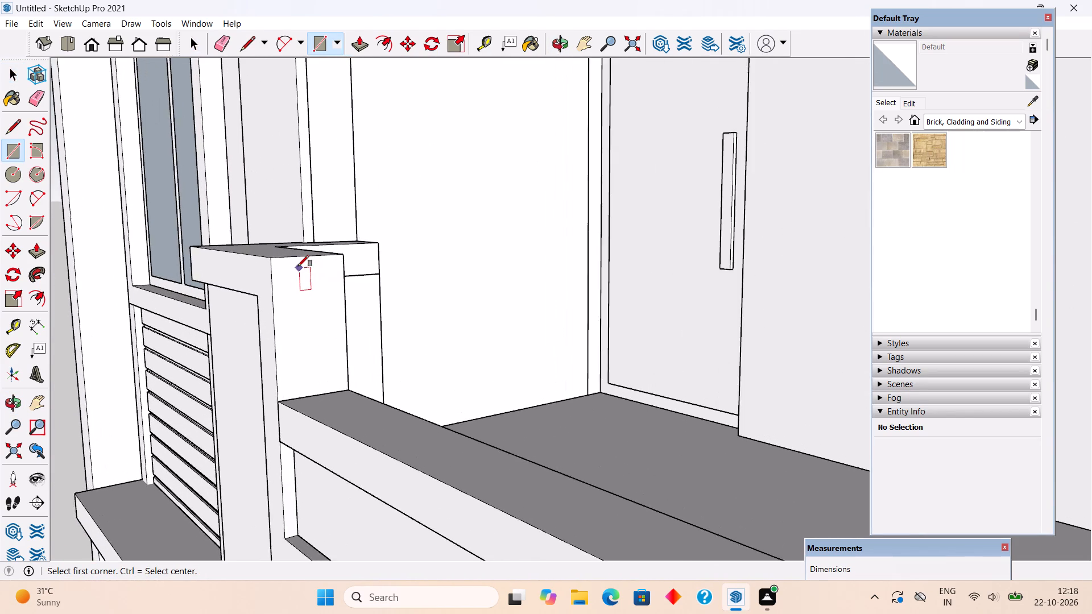
scroll(298, 266, up, 7)
click(292, 248)
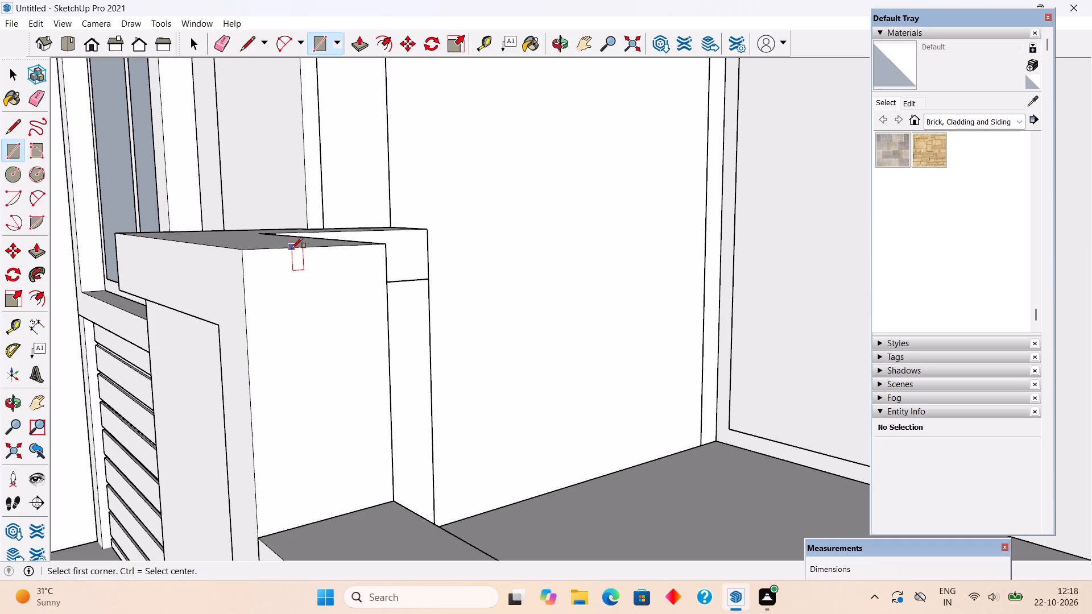
click(333, 263)
Extrude the small rectangle about 11' 11" along the balcony front to its outer corner, forming a rail.
key(p)
click(322, 259)
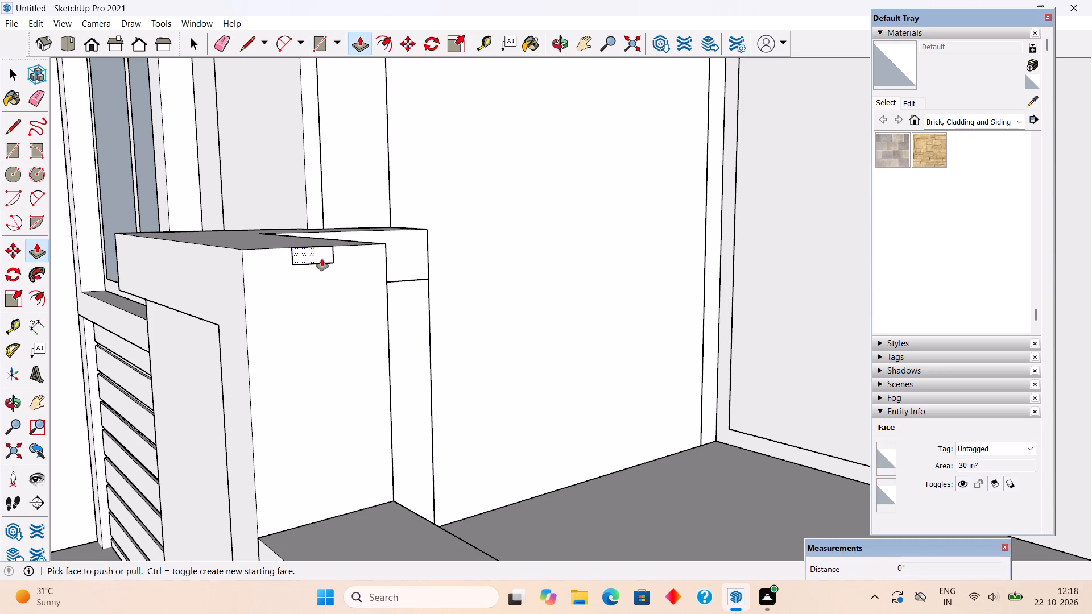
scroll(330, 260, down, 18)
scroll(331, 262, down, 4)
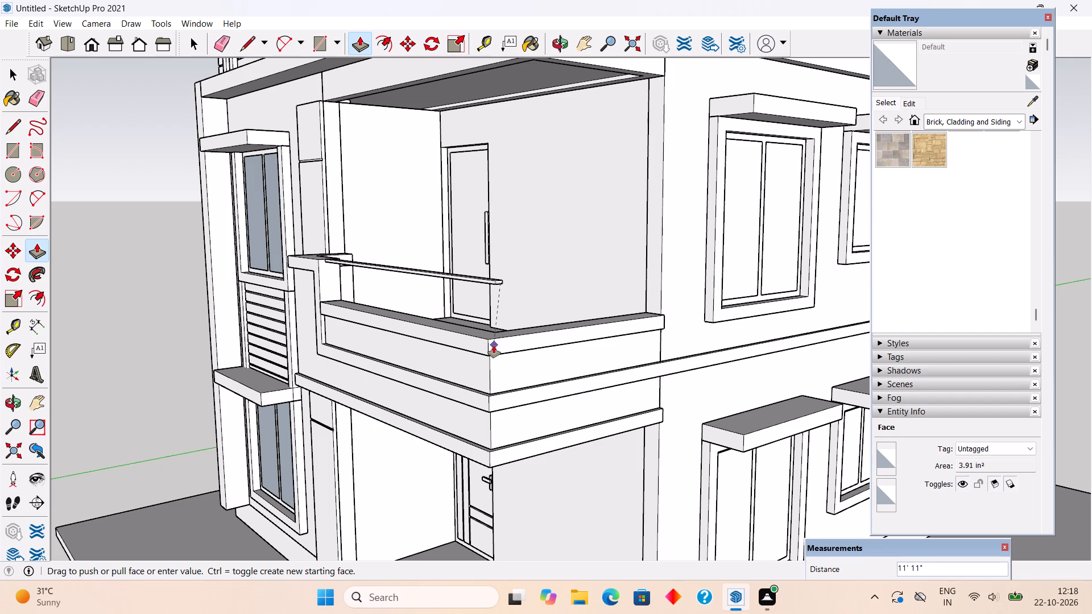
click(494, 346)
Place a guide 3" from the rail's free end and draw a vertical line along it across the rail's inner face.
middle_drag(583, 309, 289, 366)
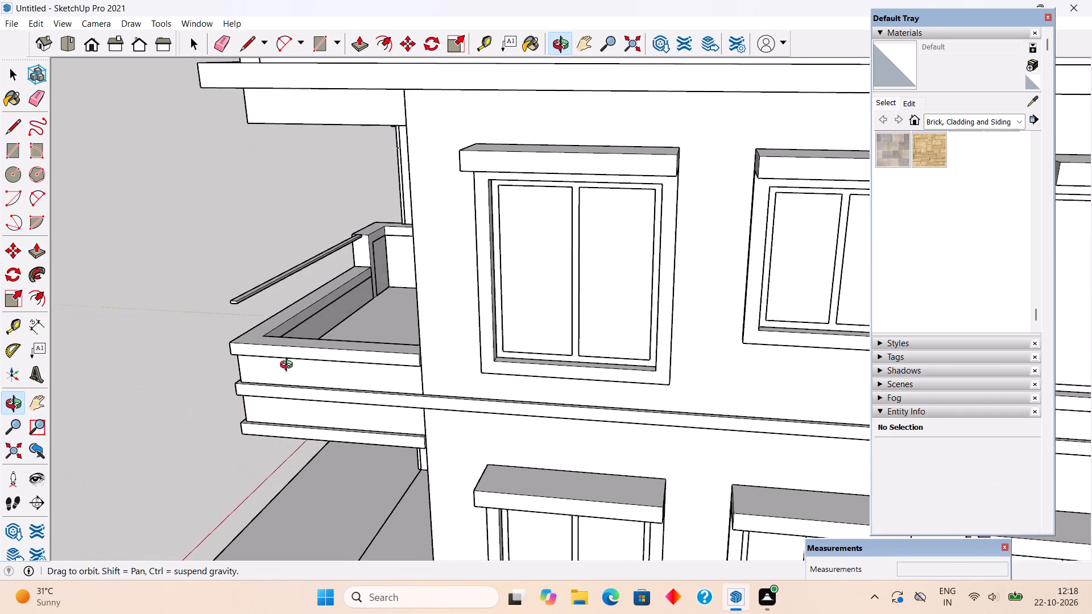
middle_drag(289, 366, 282, 363)
scroll(267, 280, up, 10)
middle_drag(224, 325, 189, 291)
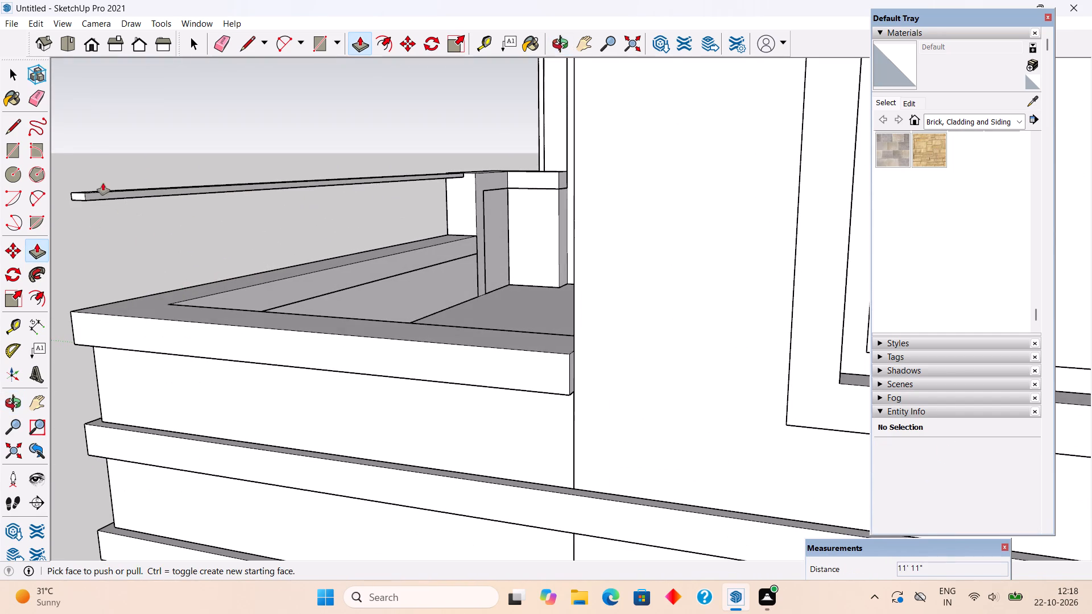
scroll(81, 190, up, 5)
key(t)
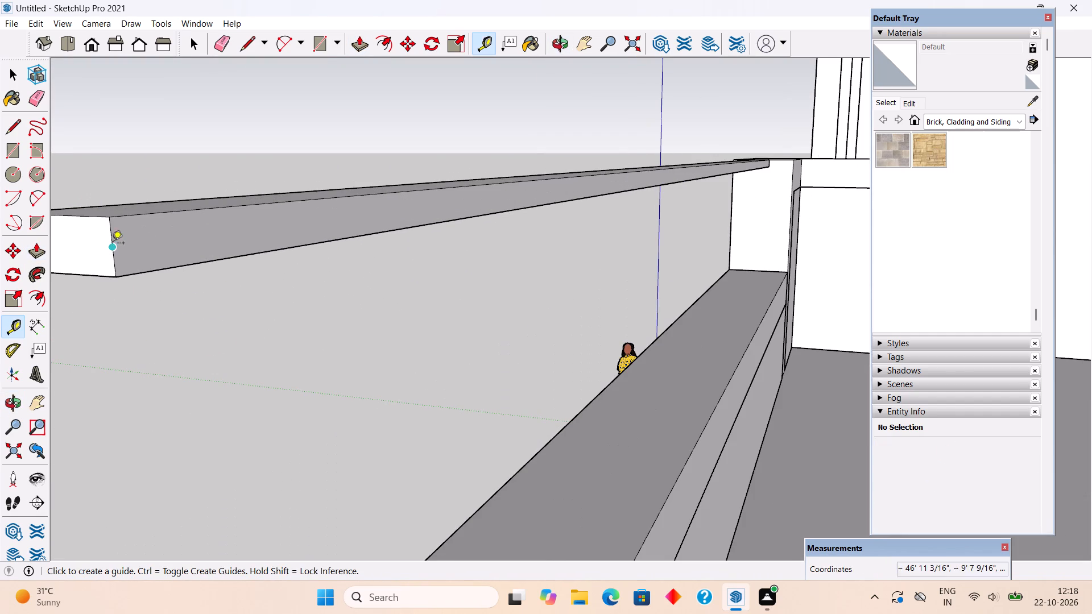
click(115, 248)
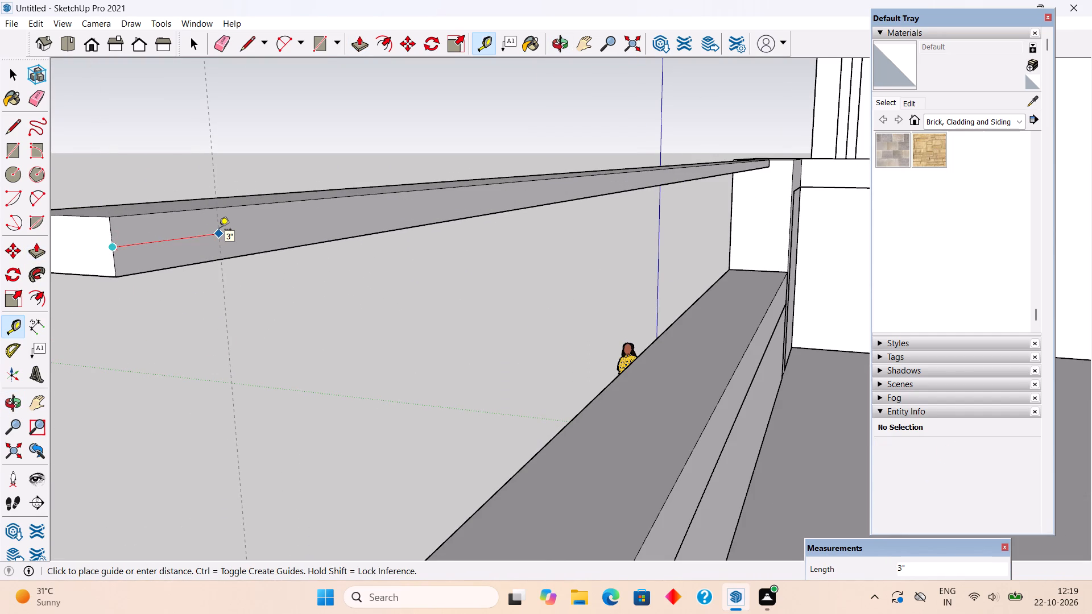
click(219, 230)
key(l)
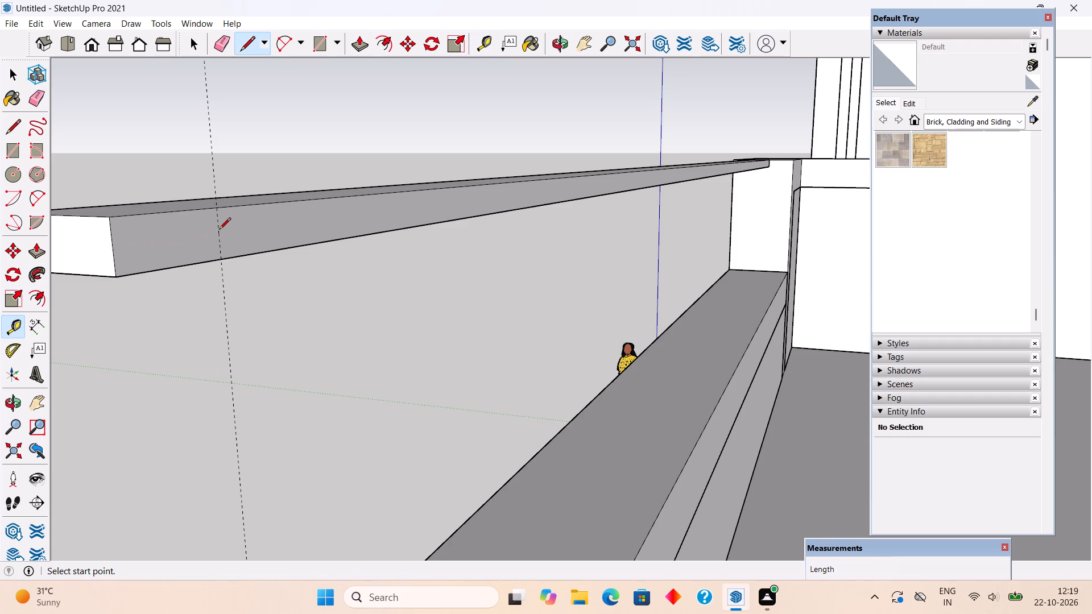
click(223, 262)
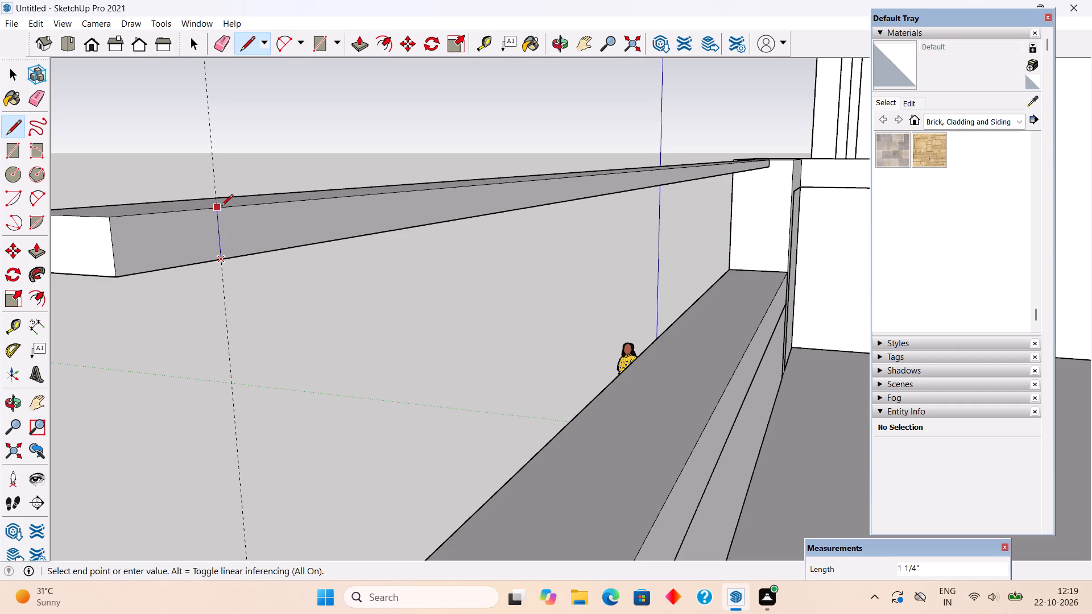
click(221, 207)
Extrude the marked end section about 7' 3 3/8" back to the house wall, forming the balcony's side rail.
key(p)
click(173, 226)
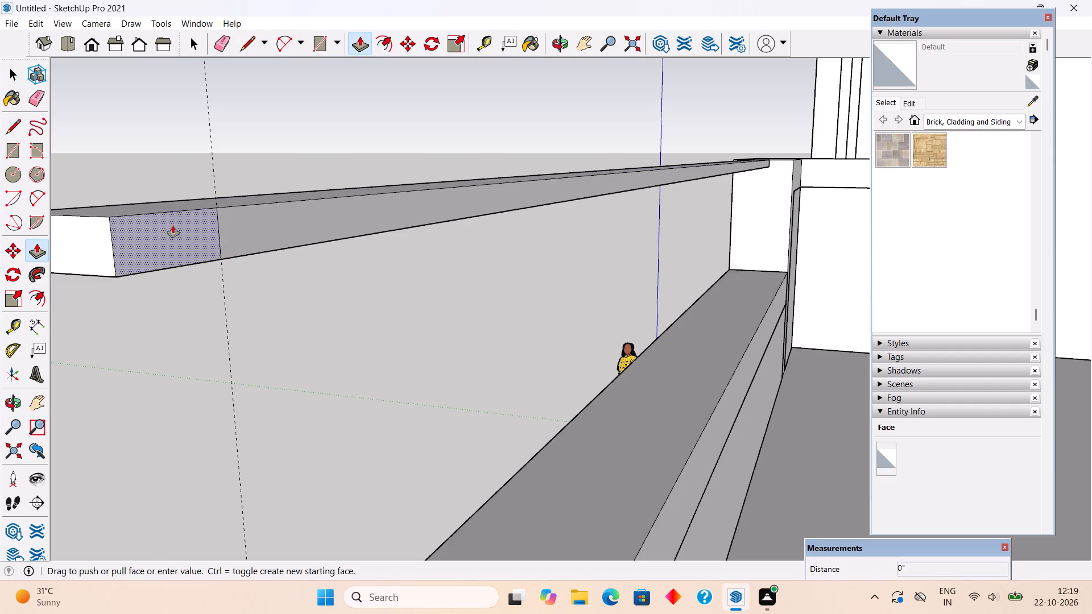
scroll(200, 228, down, 20)
scroll(200, 228, down, 6)
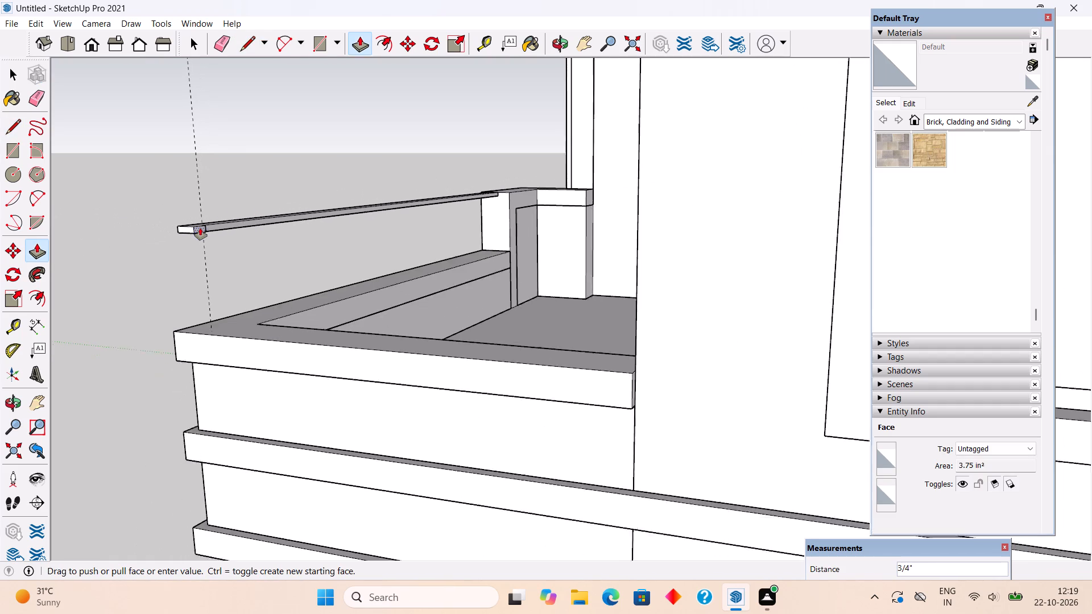
scroll(200, 228, down, 1)
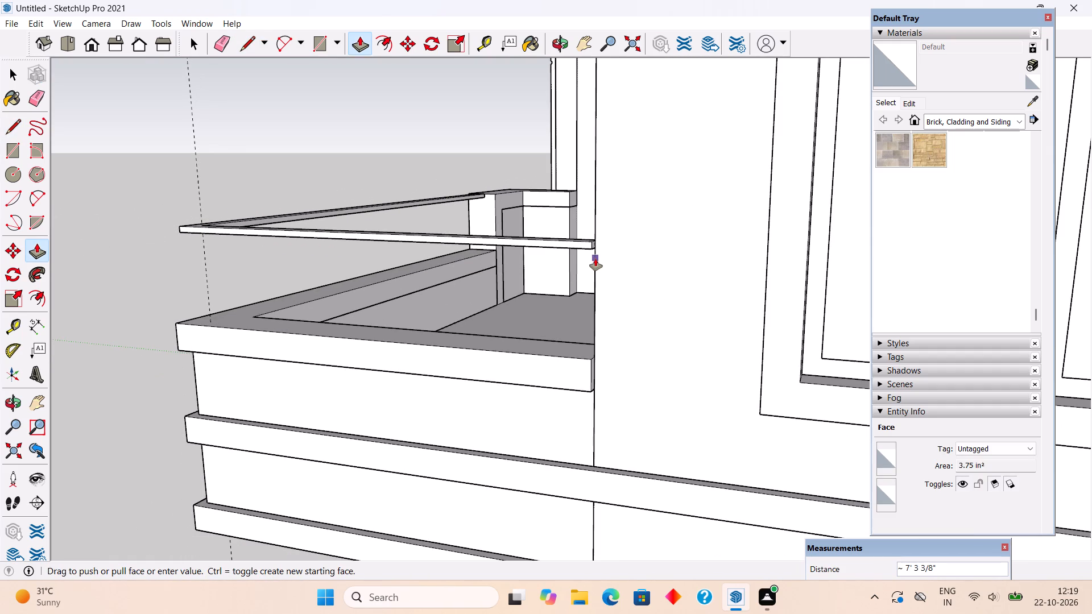
click(595, 259)
Pull the inner face of the side rail 6" toward the balcony interior.
middle_drag(622, 322, 880, 338)
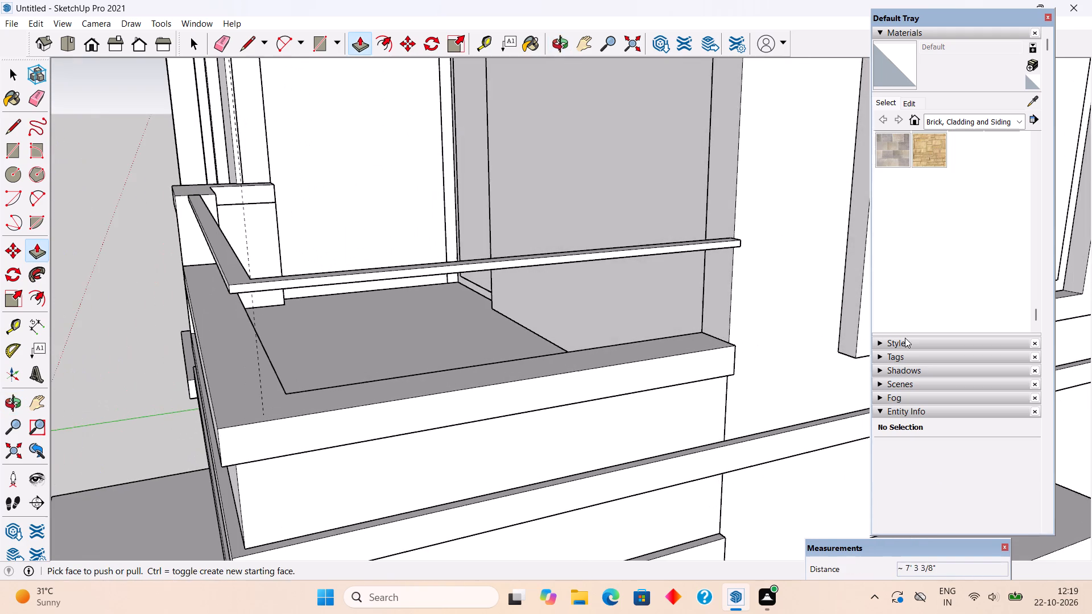
middle_drag(603, 340, 825, 406)
scroll(0, 281, down, 5)
scroll(377, 284, down, 5)
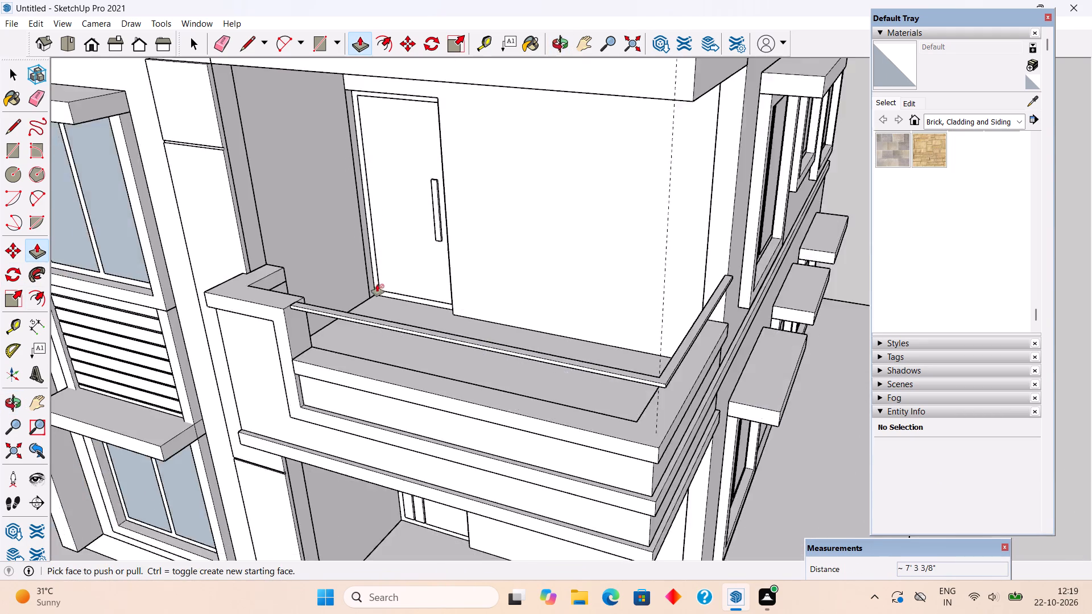
scroll(271, 263, down, 5)
middle_drag(469, 363, 759, 367)
scroll(727, 281, up, 12)
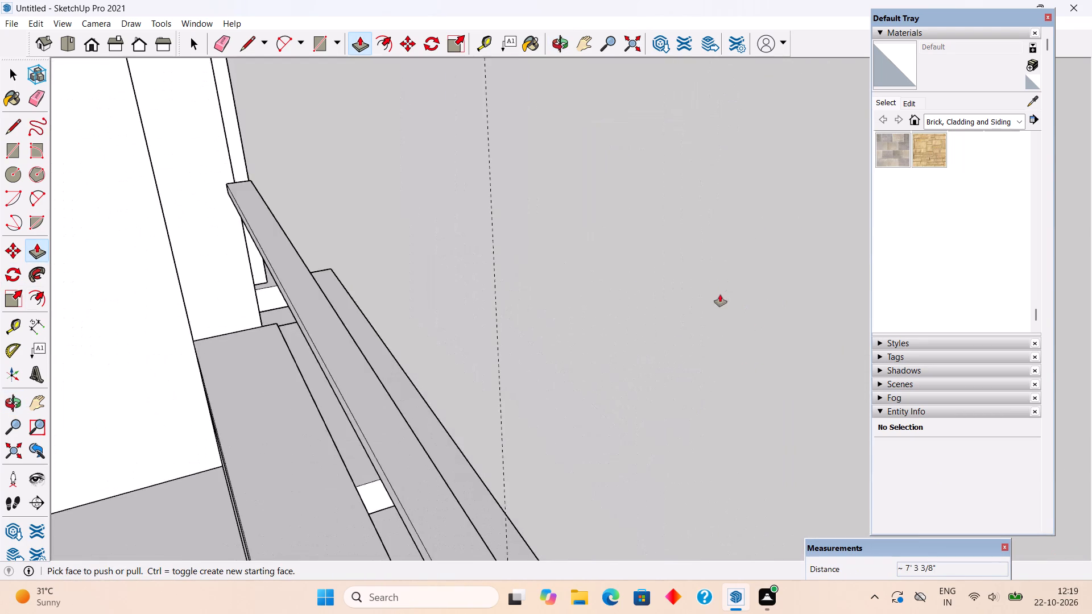
scroll(720, 294, down, 3)
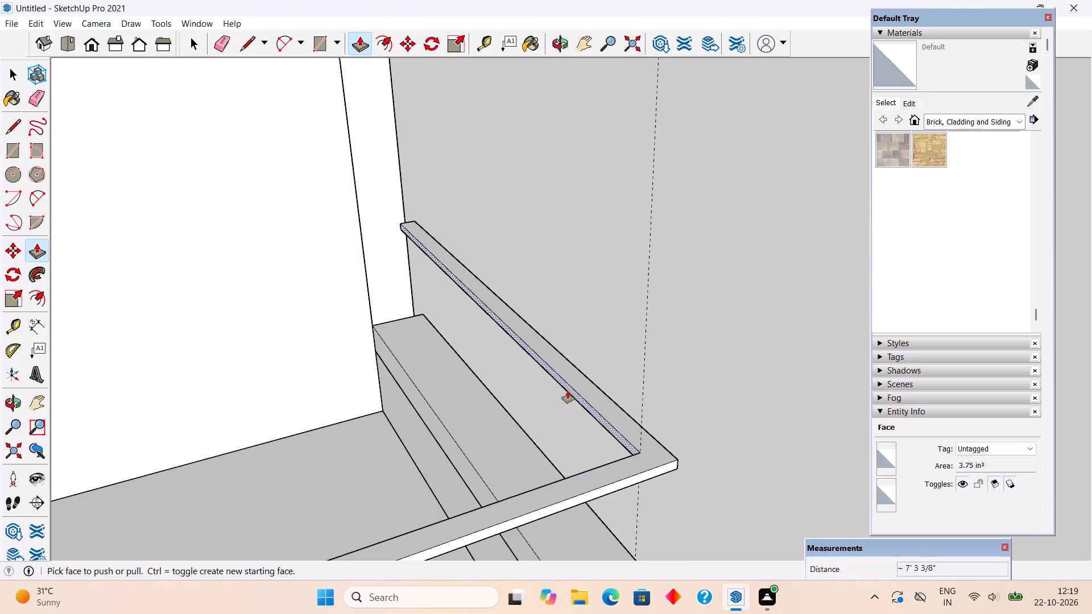
click(568, 391)
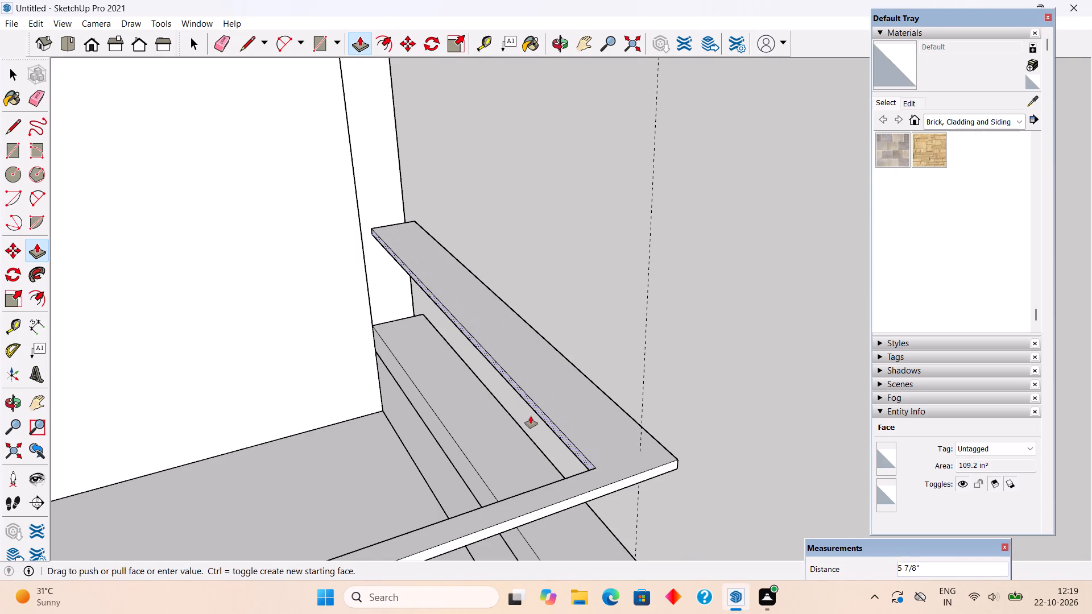
text(6")
key(Return)
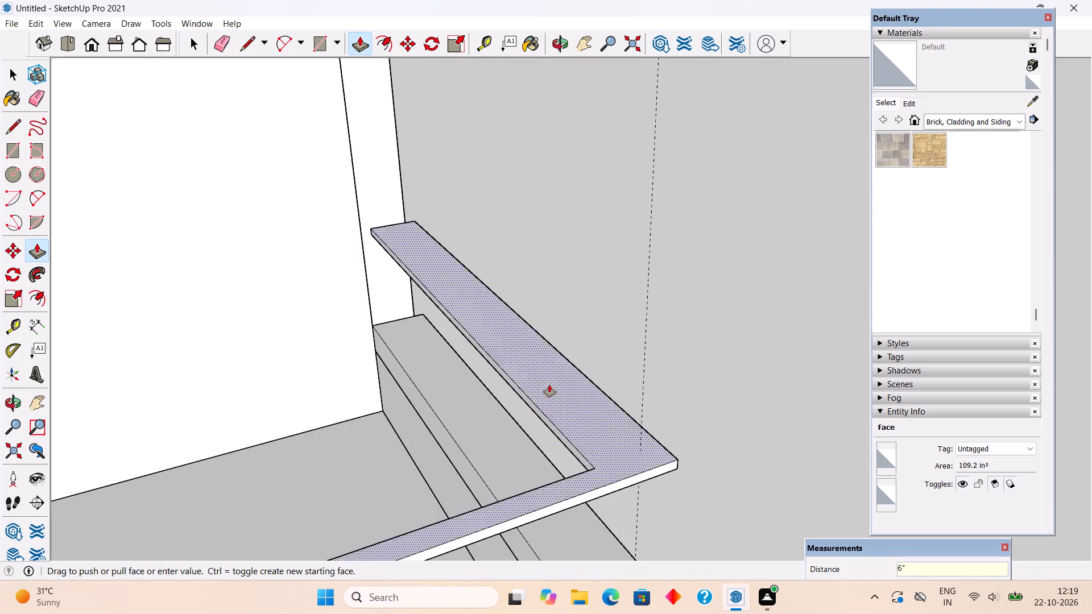
Push the side rail's outer face 3" inward.
middle_drag(536, 387, 293, 388)
click(356, 364)
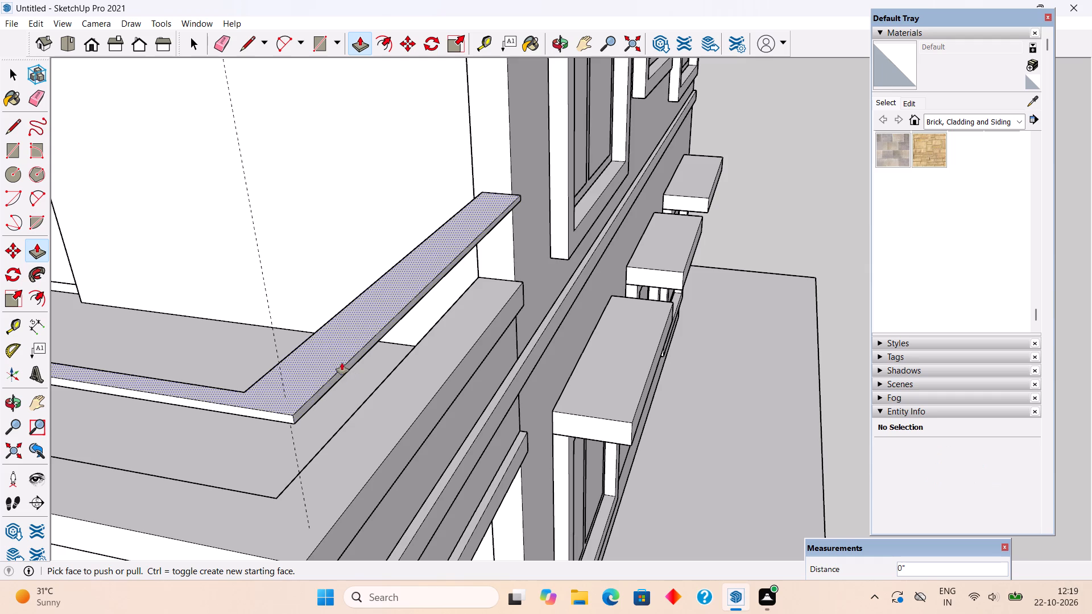
click(339, 378)
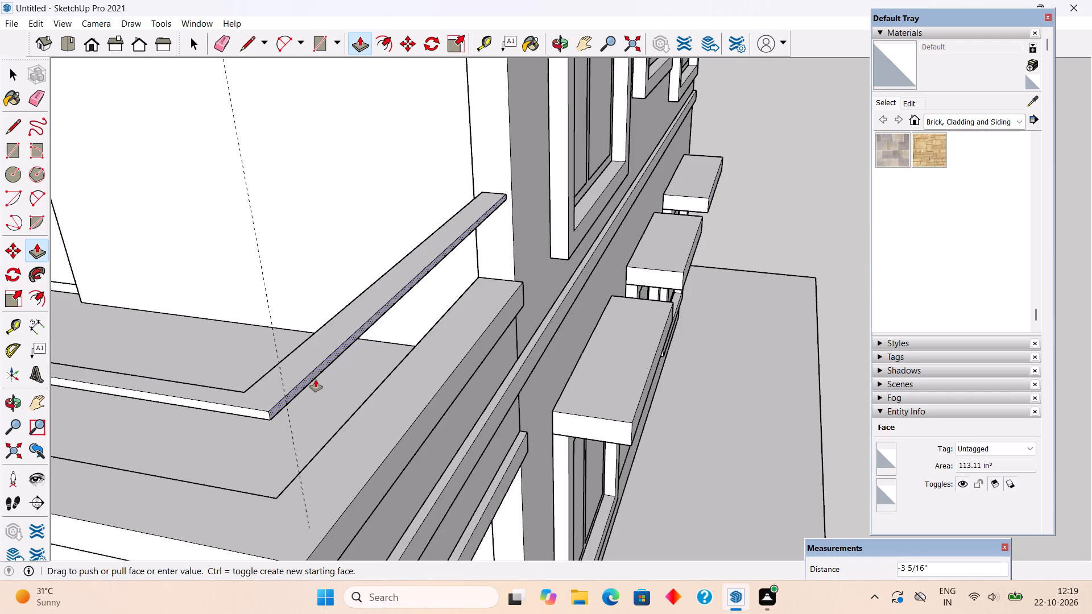
key(3)
key(shift+quotedbl)
key(Return)
key(space)
Push the side rail's outer face another 3" inward, toward the balcony interior.
scroll(316, 380, down, 10)
middle_drag(303, 421, 445, 414)
scroll(552, 374, up, 3)
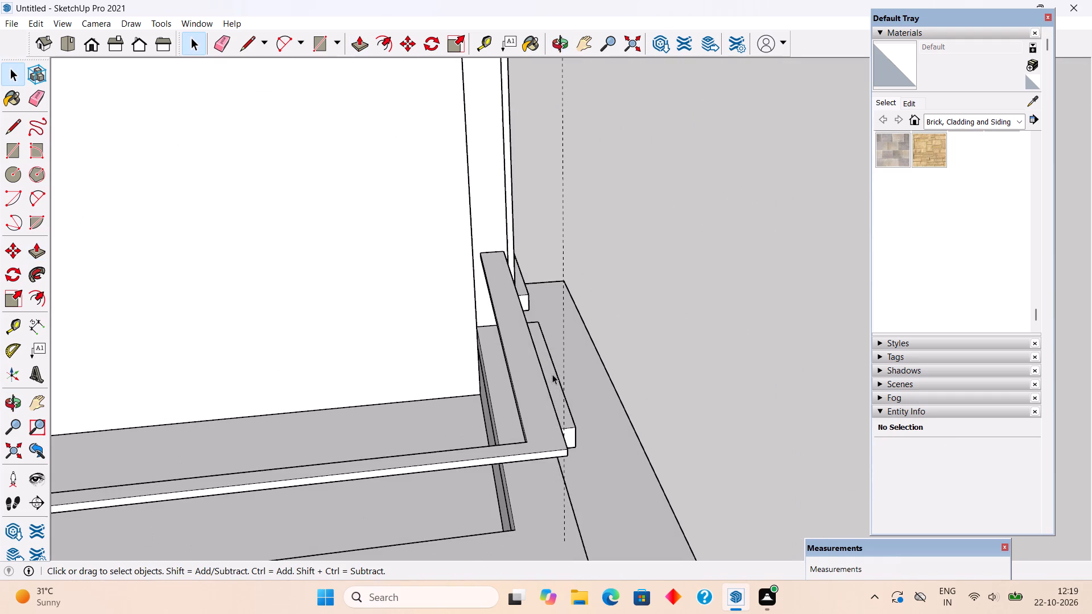
scroll(569, 387, up, 1)
middle_drag(518, 409, 361, 422)
scroll(362, 403, up, 5)
triple_click(362, 403)
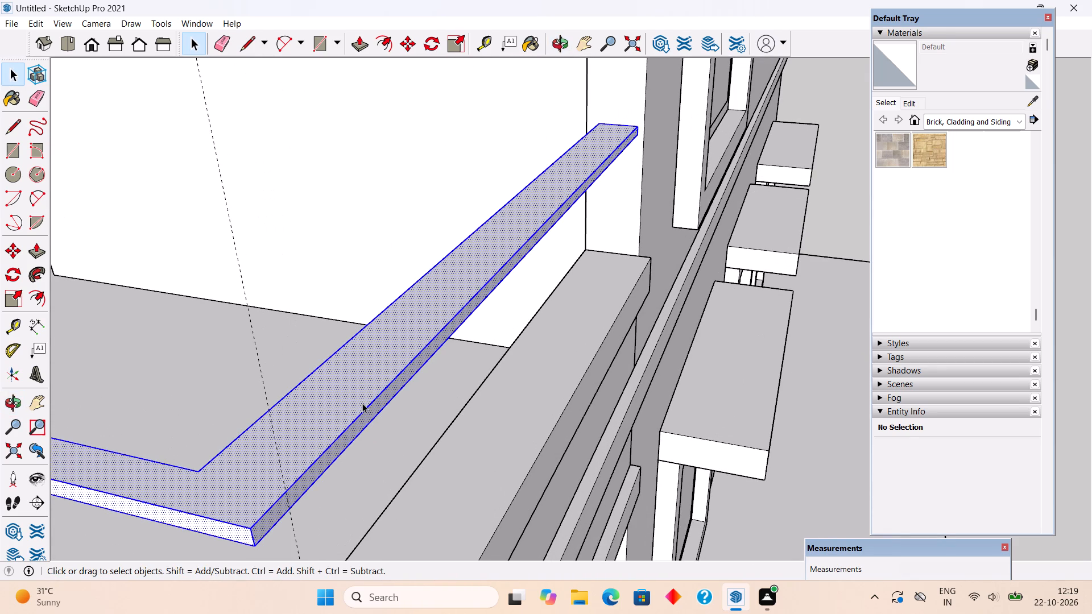
key(p)
click(369, 420)
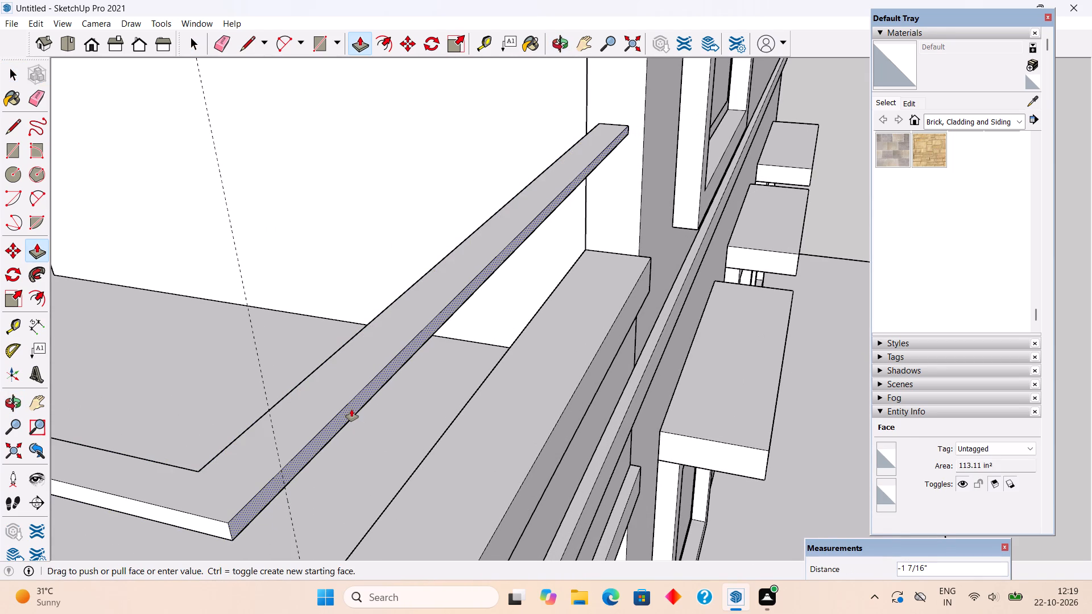
text(3")
key(Return)
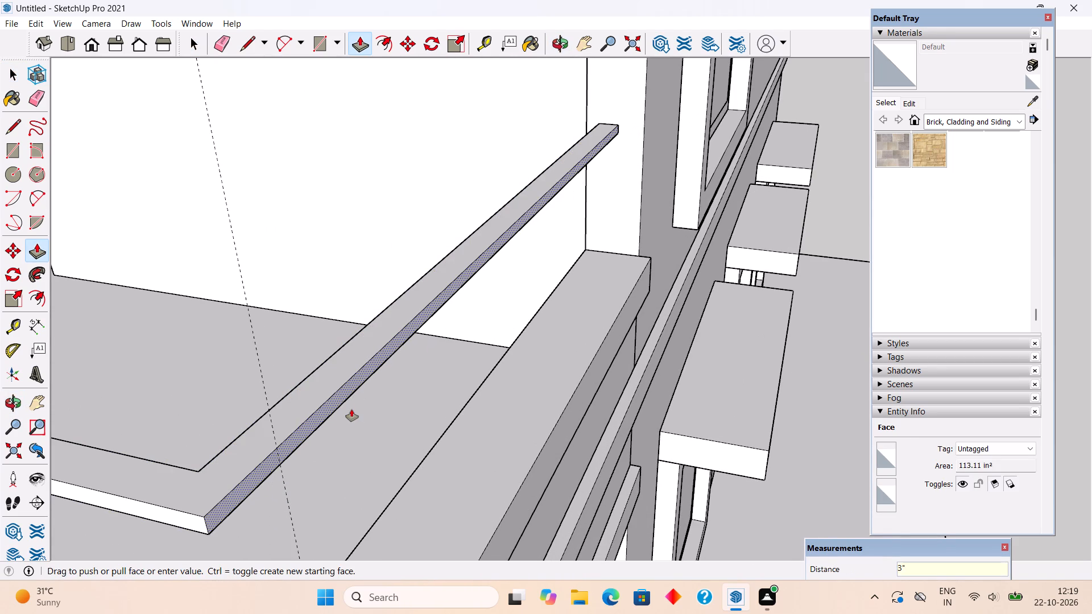
key(space)
Pull the underside of the L-shaped balcony rail 2" downward to thicken it.
scroll(351, 409, down, 13)
scroll(396, 384, down, 2)
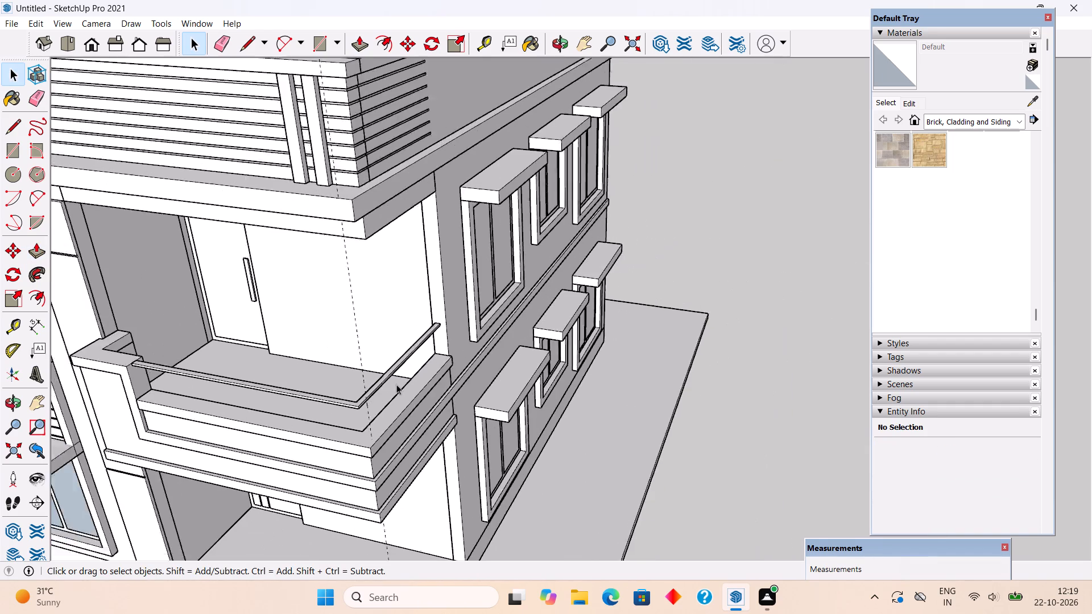
scroll(396, 384, down, 3)
middle_drag(345, 407, 398, 289)
scroll(409, 312, up, 5)
middle_drag(370, 309, 439, 362)
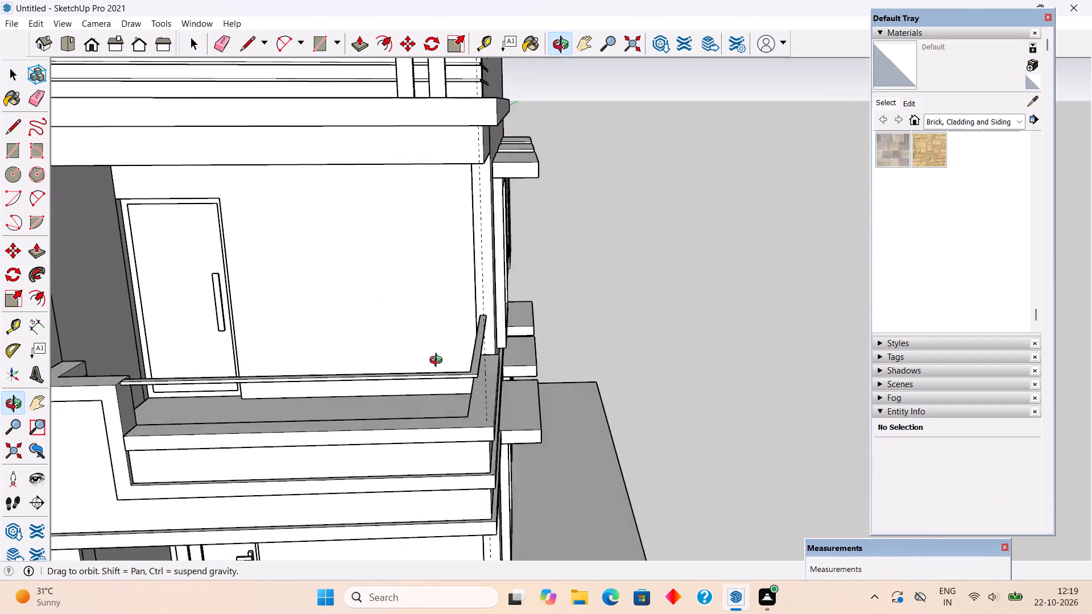
middle_drag(439, 362, 445, 372)
middle_drag(427, 400, 381, 288)
scroll(410, 251, up, 7)
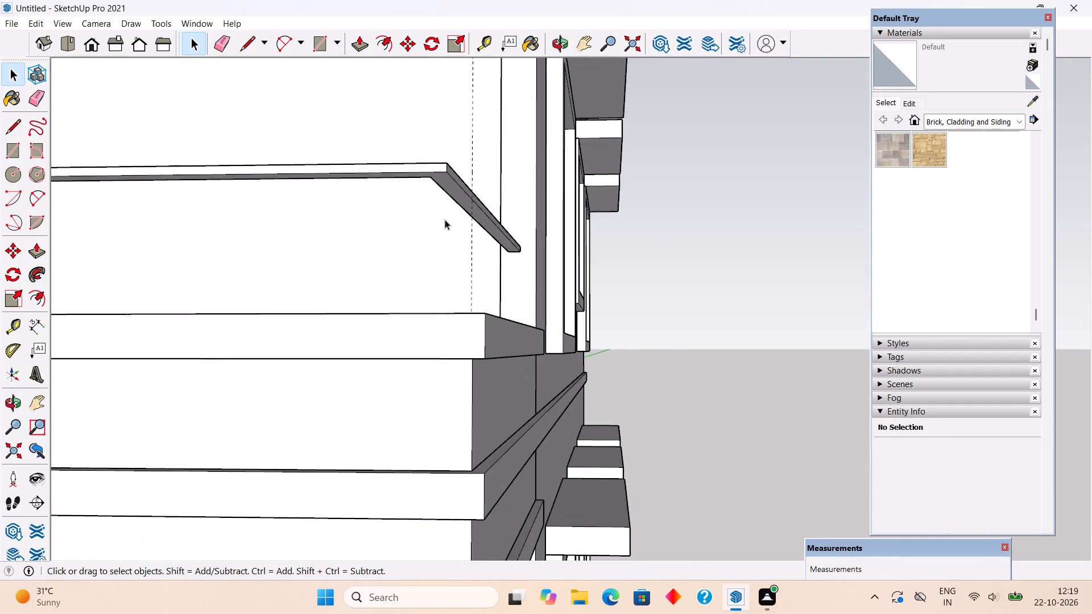
scroll(447, 210, up, 3)
click(446, 165)
key(p)
click(446, 165)
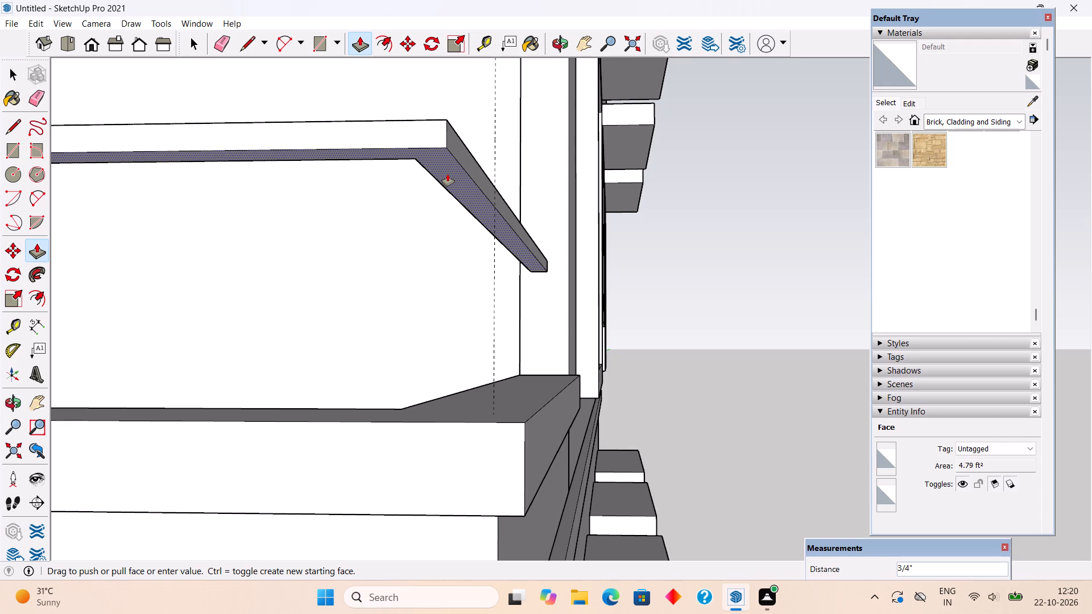
text(2")
key(Return)
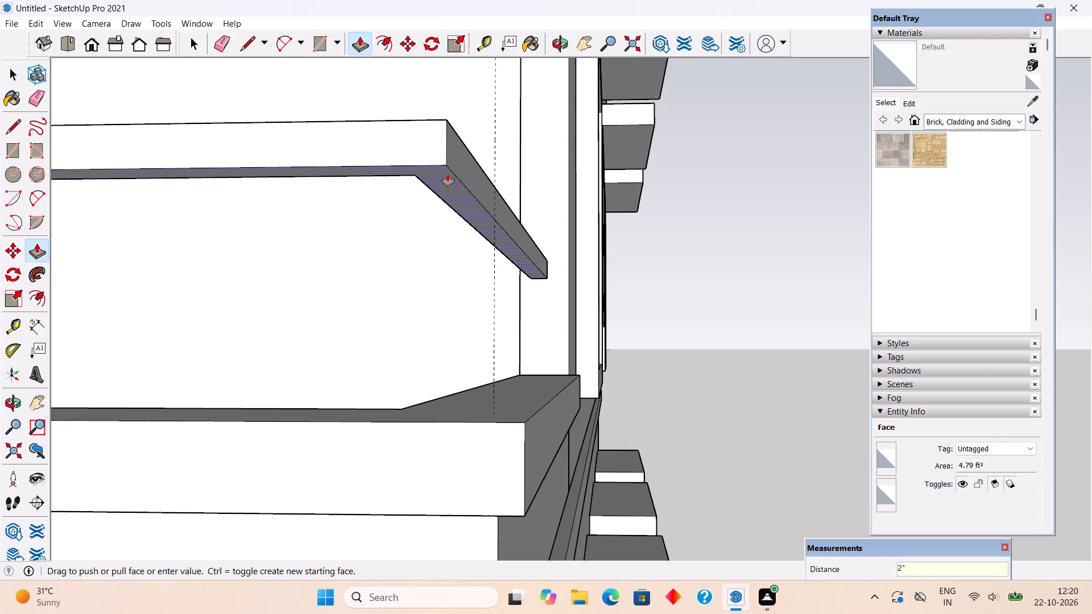
Examine the balcony rail and parapet from the front and from below.
scroll(448, 174, down, 6)
scroll(448, 174, up, 1)
scroll(448, 174, down, 1)
middle_drag(458, 246, 502, 329)
scroll(494, 314, down, 5)
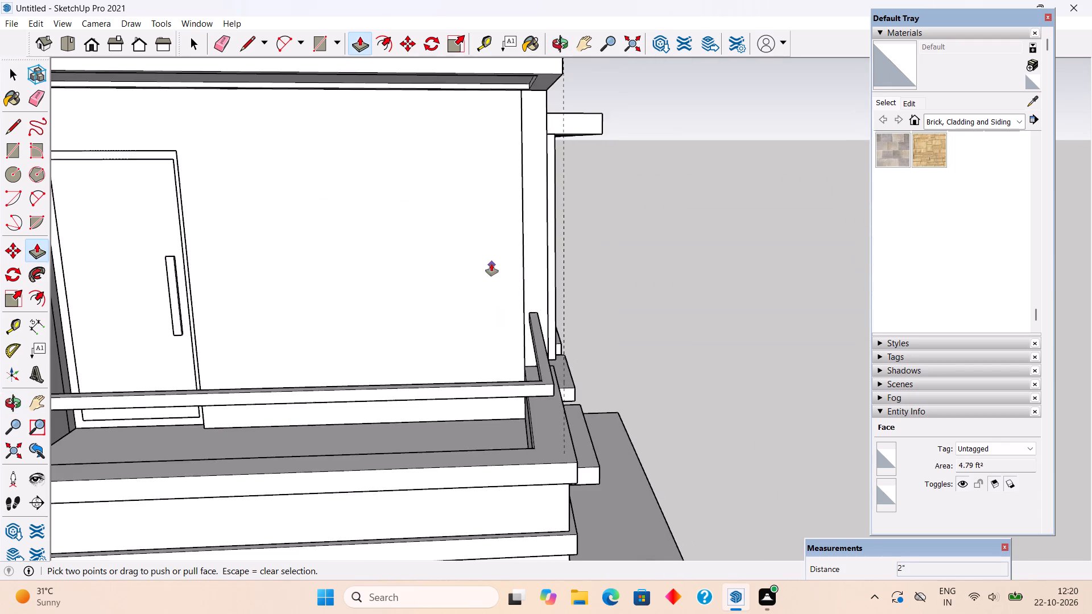
scroll(491, 264, down, 5)
middle_drag(506, 359, 482, 324)
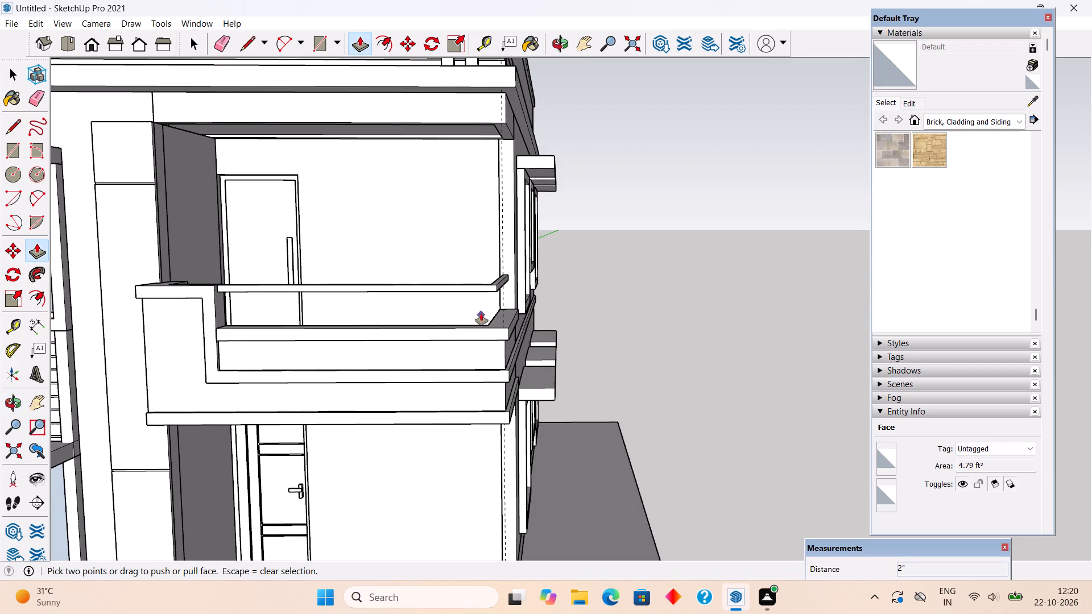
middle_drag(456, 273, 401, 142)
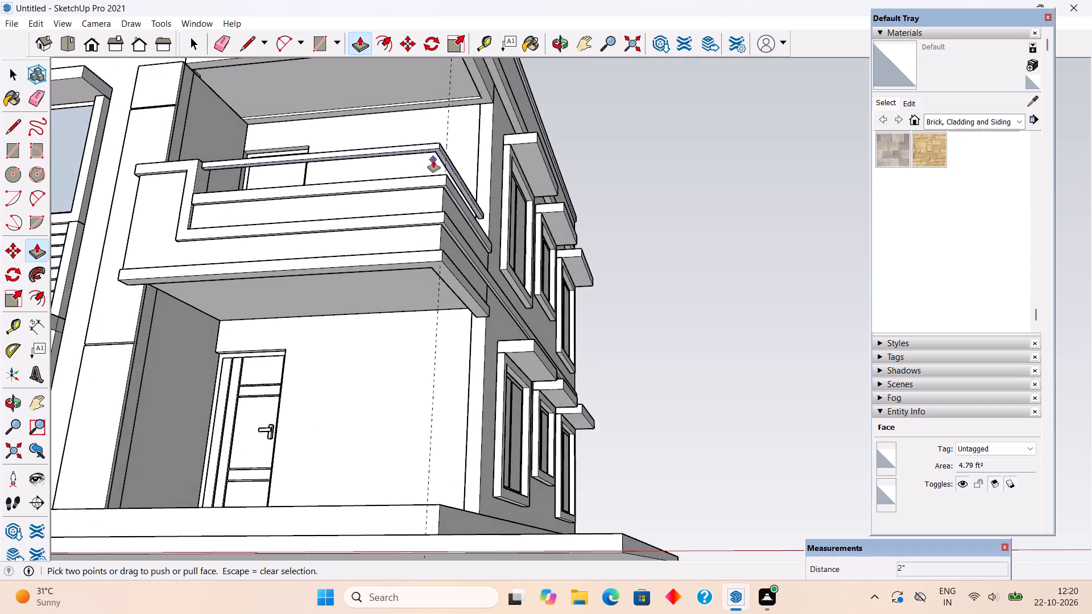
Push the underside of the L-shaped balcony rail 1" upward to make it thinner.
scroll(433, 160, up, 10)
key(space)
text(p)
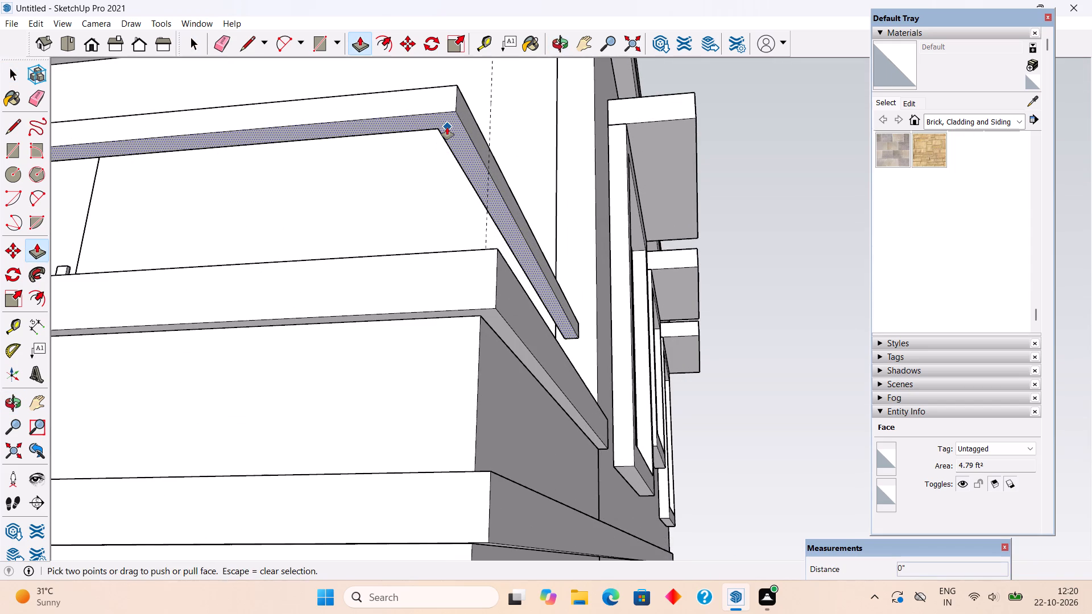
click(447, 127)
text(1")
key(Return)
key(space)
Make the entire L-shaped balcony rail a group and clear the selection.
triple_click(449, 123)
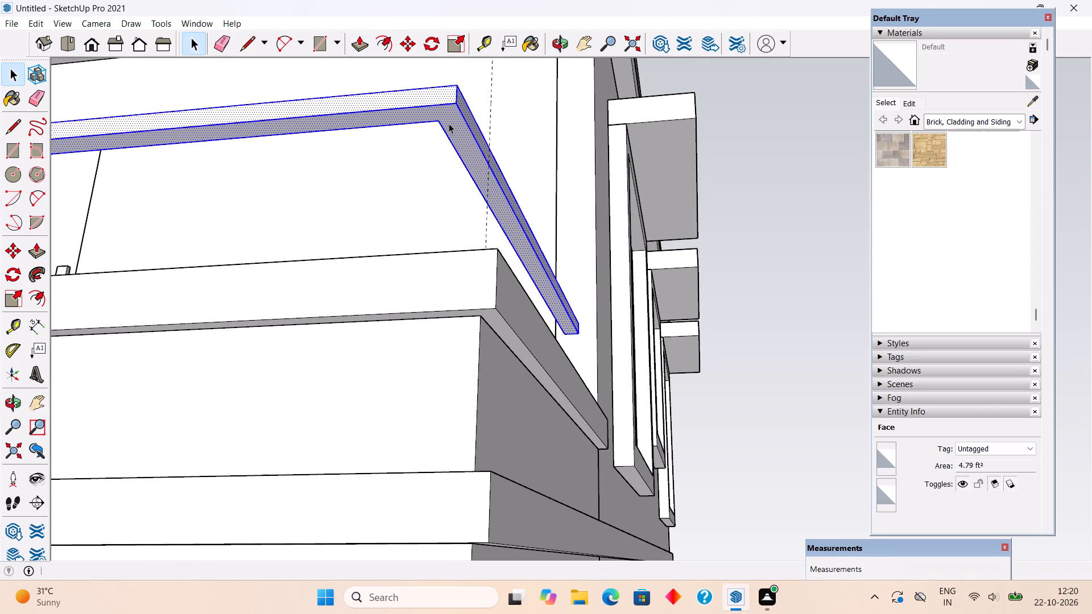
click(449, 123)
right_click(449, 123)
click(482, 241)
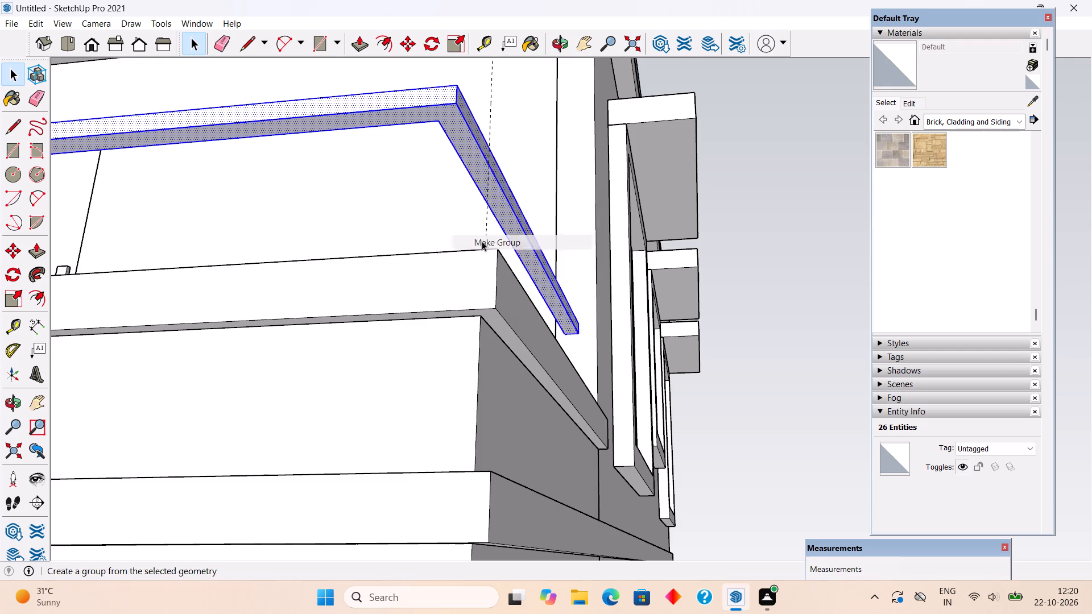
scroll(482, 241, down, 4)
click(766, 139)
Copy the grouped balcony rail straight down, starting from its lower corner beside the raised parapet block.
scroll(760, 145, down, 5)
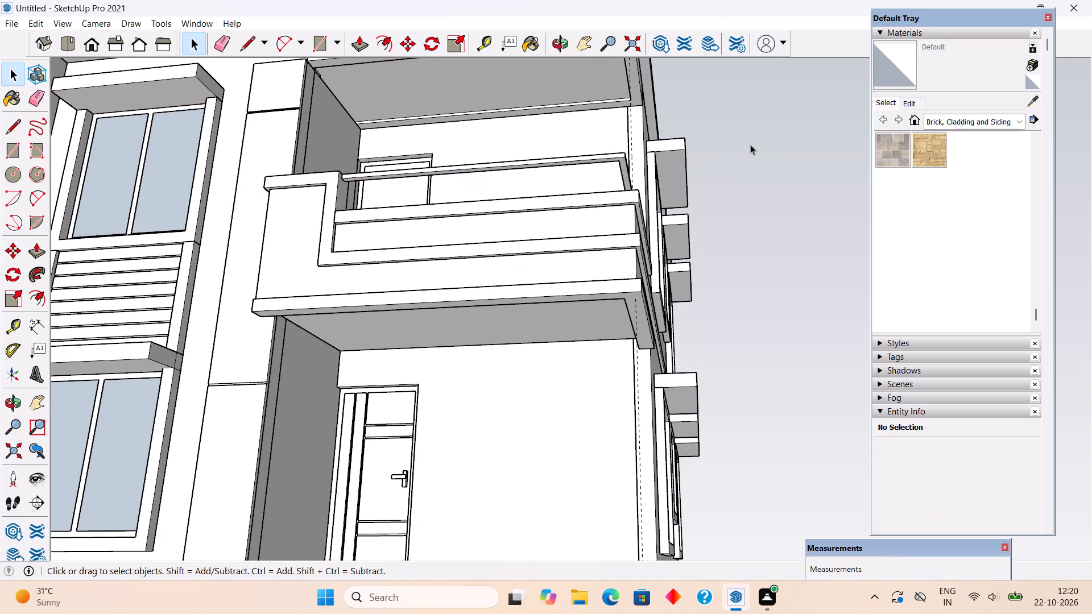
middle_drag(332, 208, 303, 296)
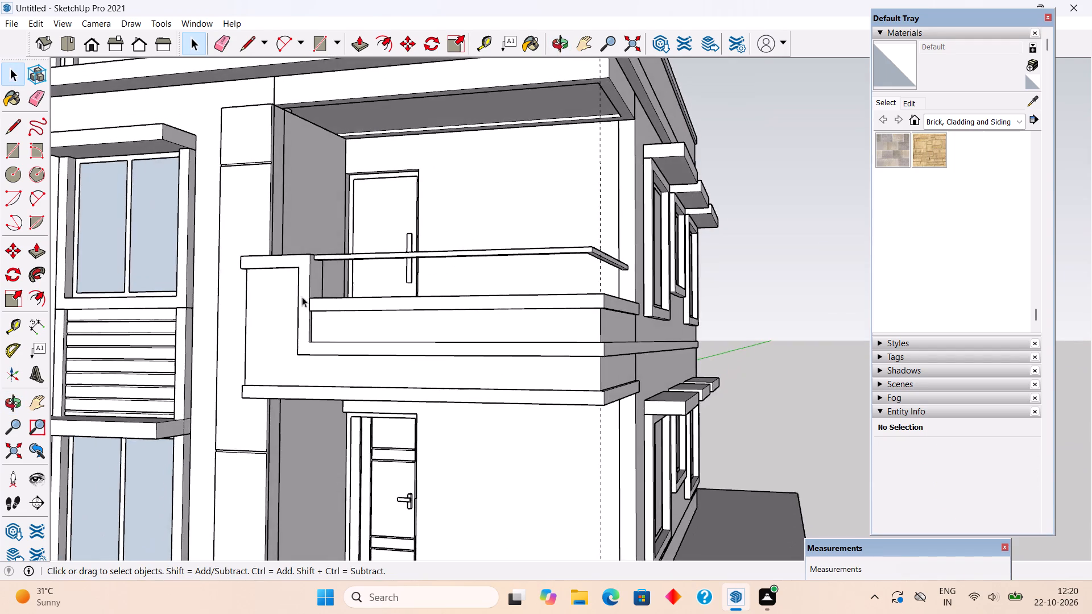
scroll(318, 265, up, 7)
middle_drag(289, 335, 242, 372)
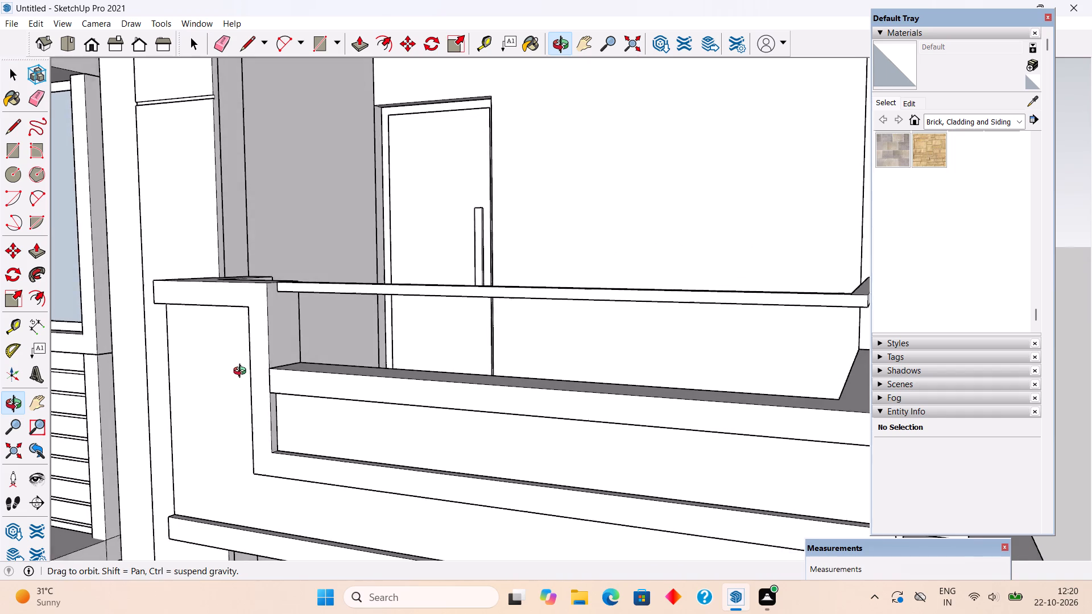
middle_drag(242, 372, 240, 371)
scroll(235, 325, up, 4)
click(312, 267)
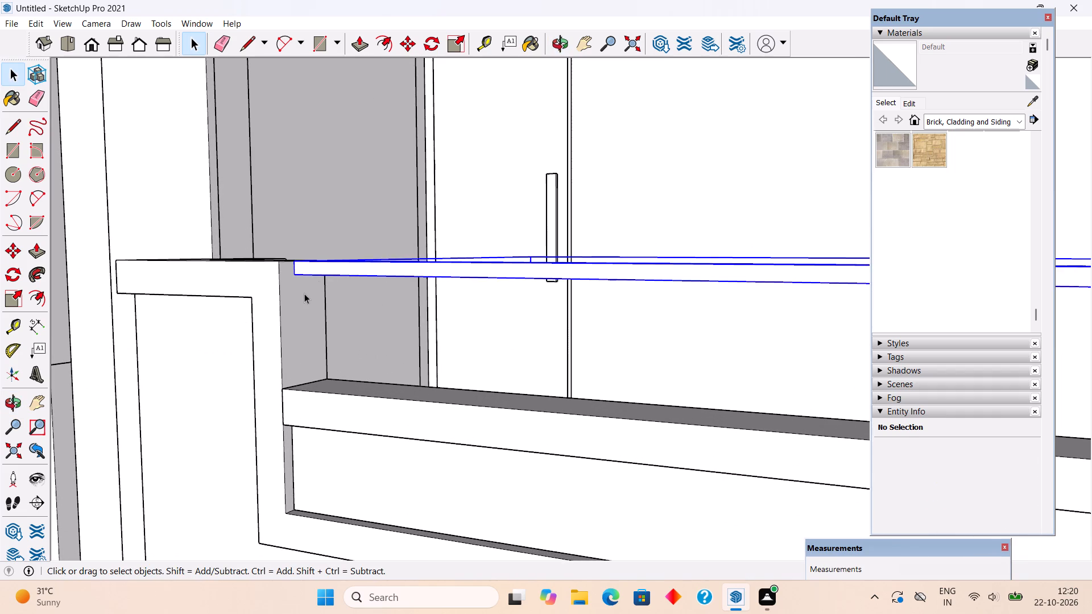
scroll(304, 293, up, 2)
key(m)
click(295, 273)
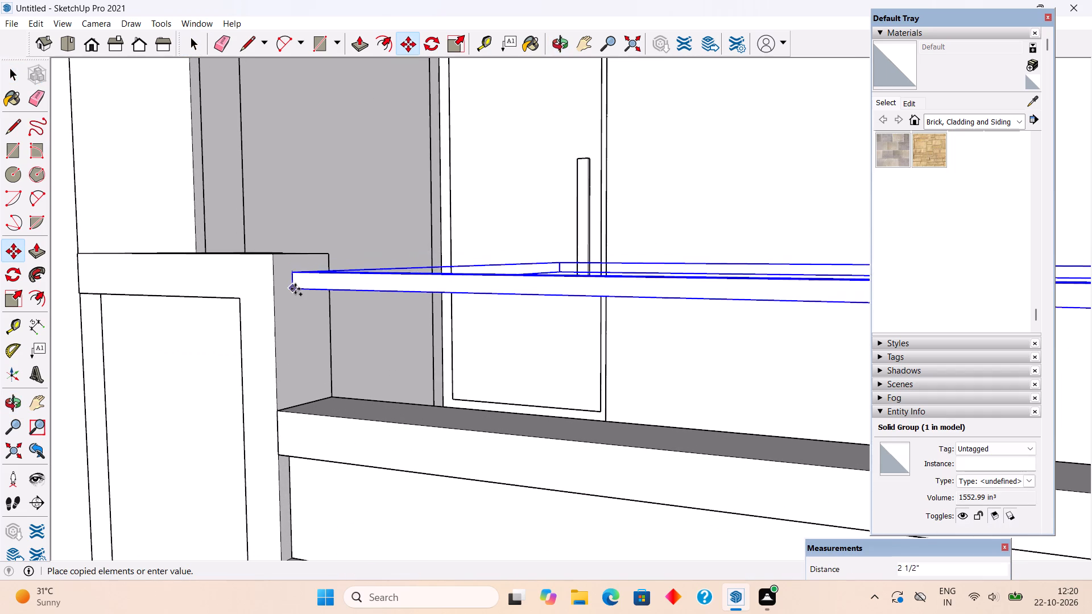
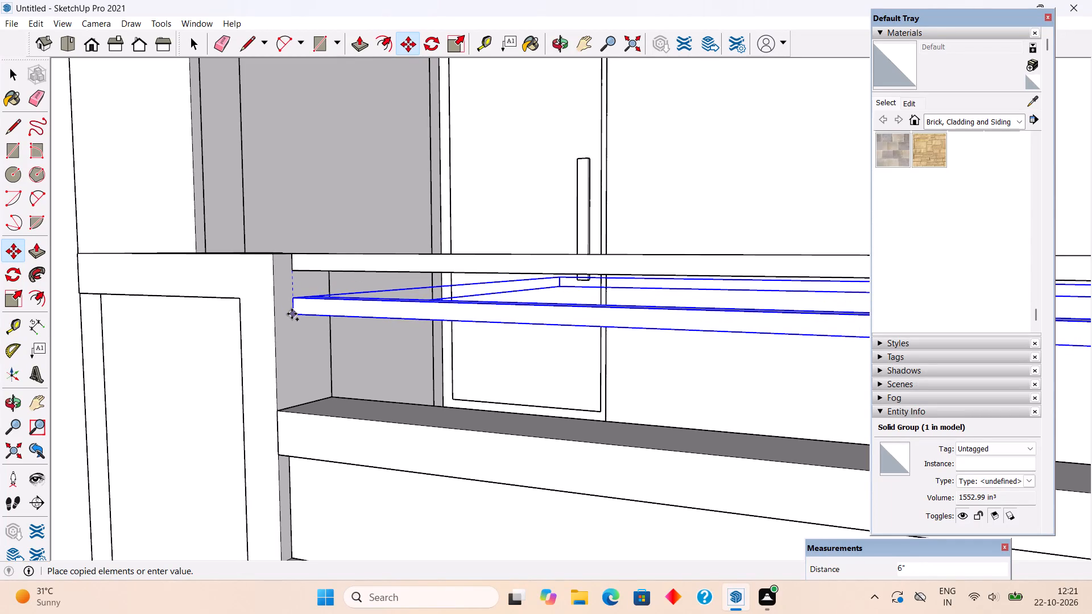
Place the copied balcony rail 6" below the original and array it as three evenly spaced copies.
click(292, 314)
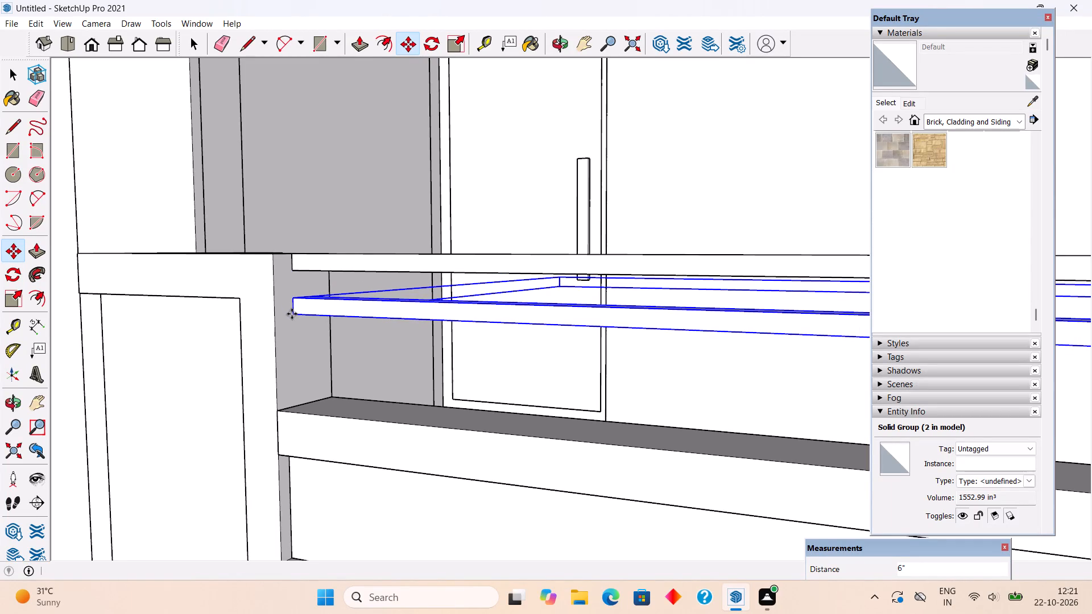
text(x3)
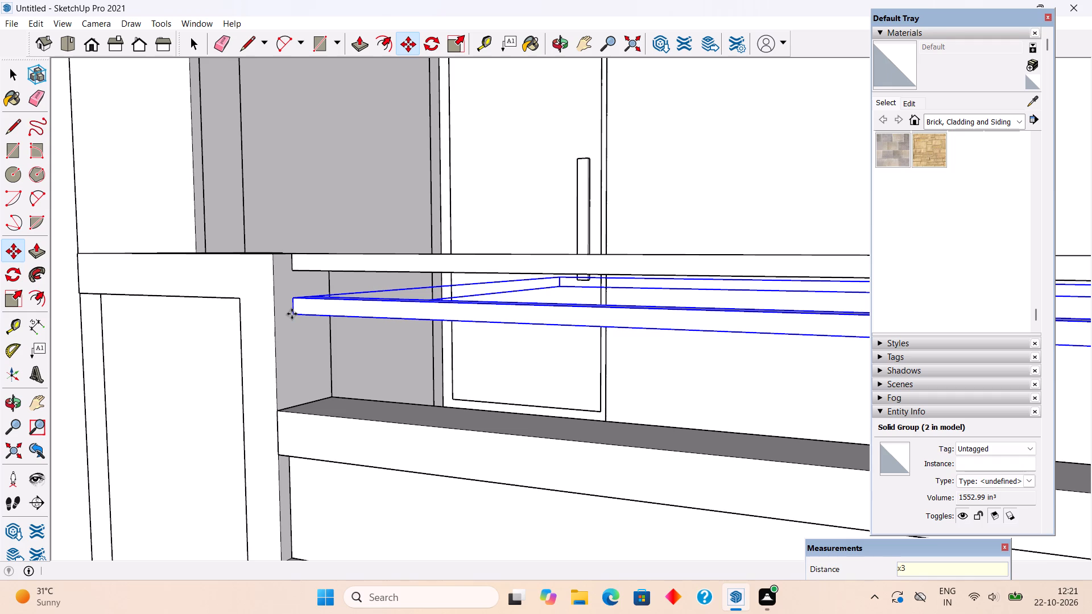
key(Return)
key(space)
scroll(292, 316, down, 13)
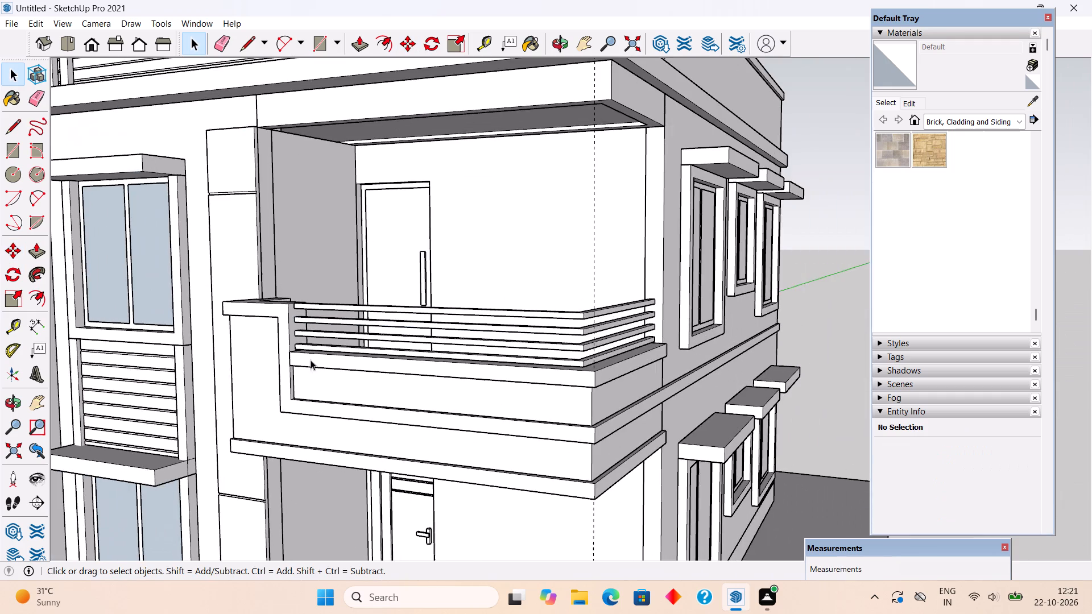
Inside the second rail from the top, push both outer faces 1" inward and close the group.
middle_drag(464, 342, 557, 343)
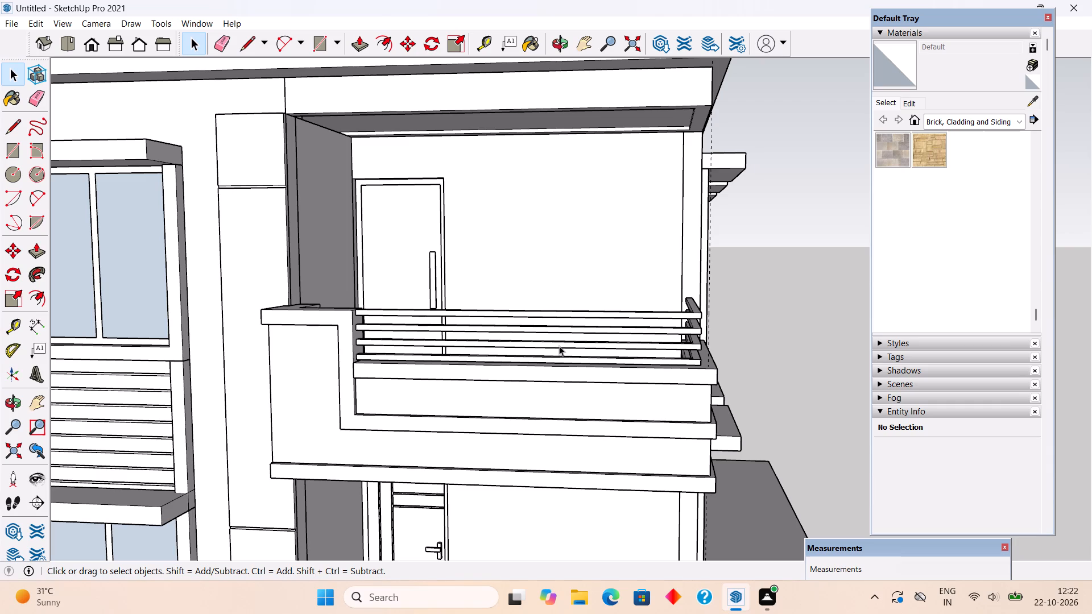
scroll(564, 332, up, 8)
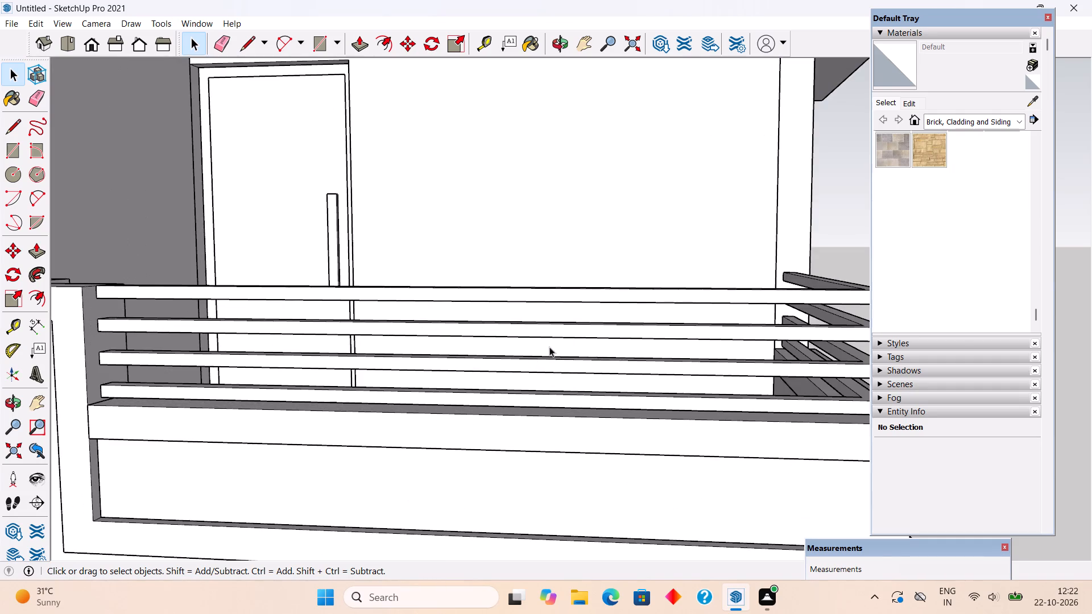
middle_drag(529, 359, 278, 393)
scroll(263, 342, up, 3)
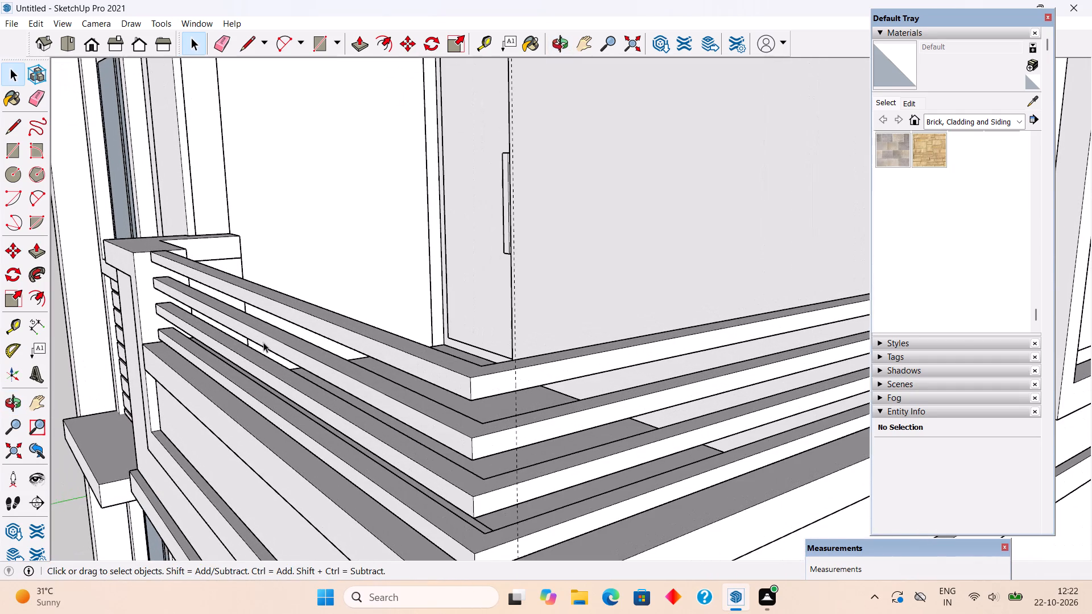
triple_click(263, 342)
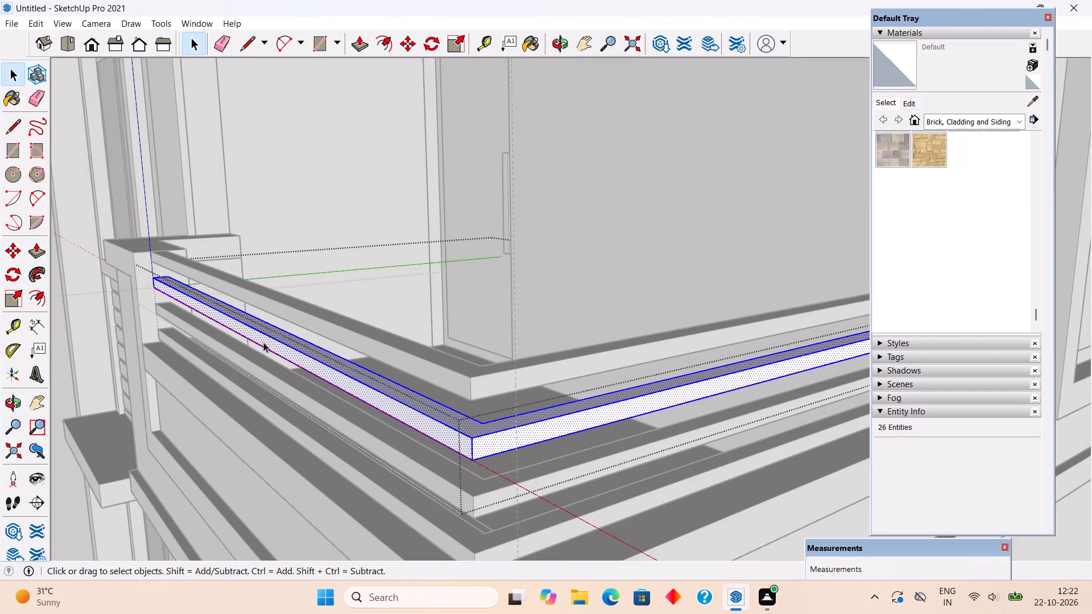
key(p)
click(269, 339)
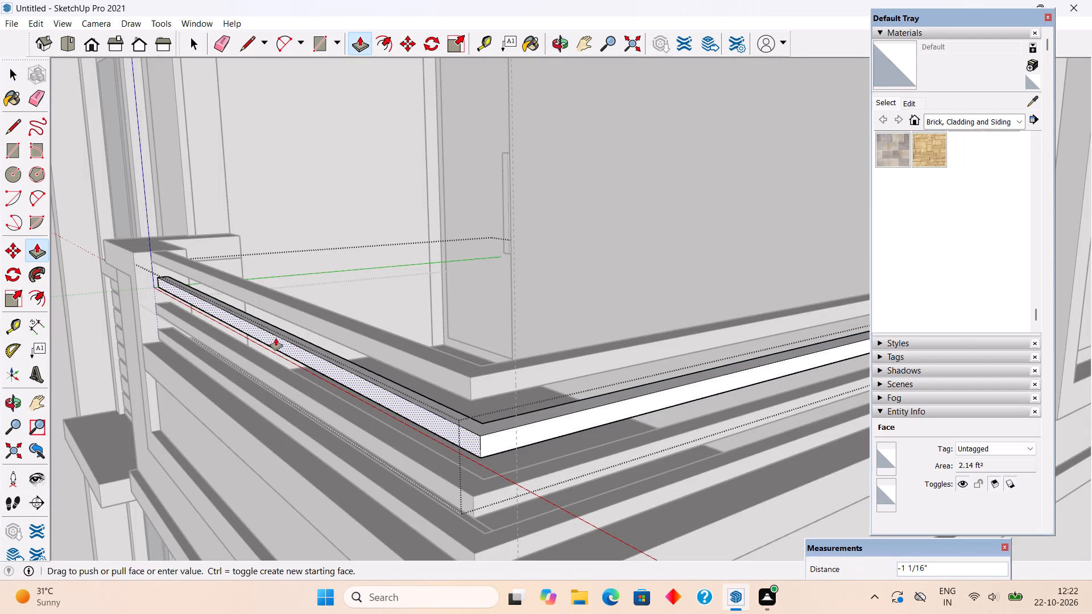
text(1")
key(Return)
double_click(522, 438)
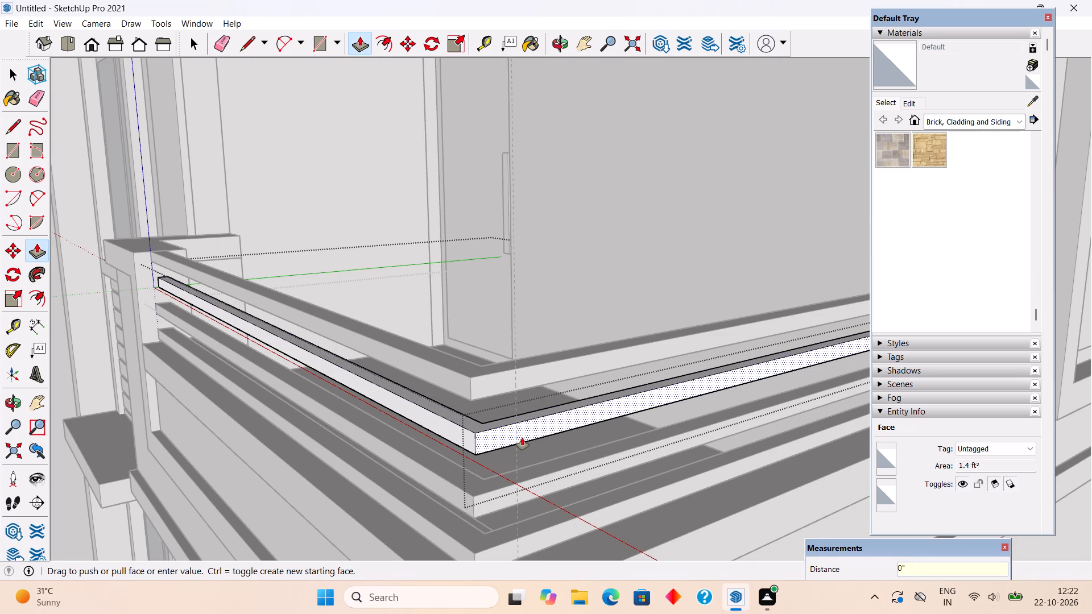
key(space)
click(429, 517)
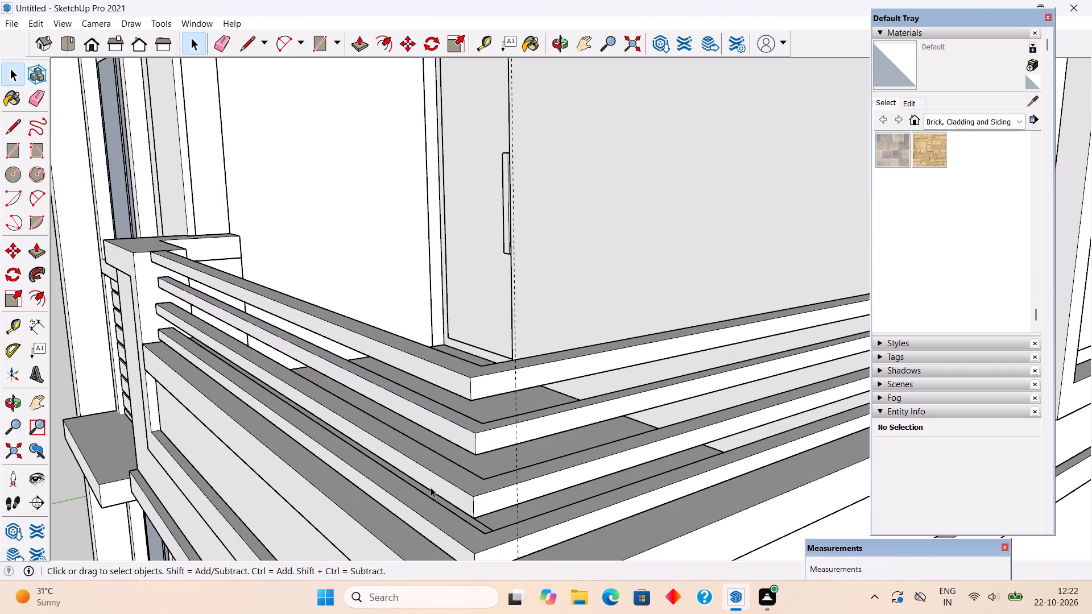
Inside the third rail from the top, push both outer faces 1" inward.
triple_click(435, 475)
key(p)
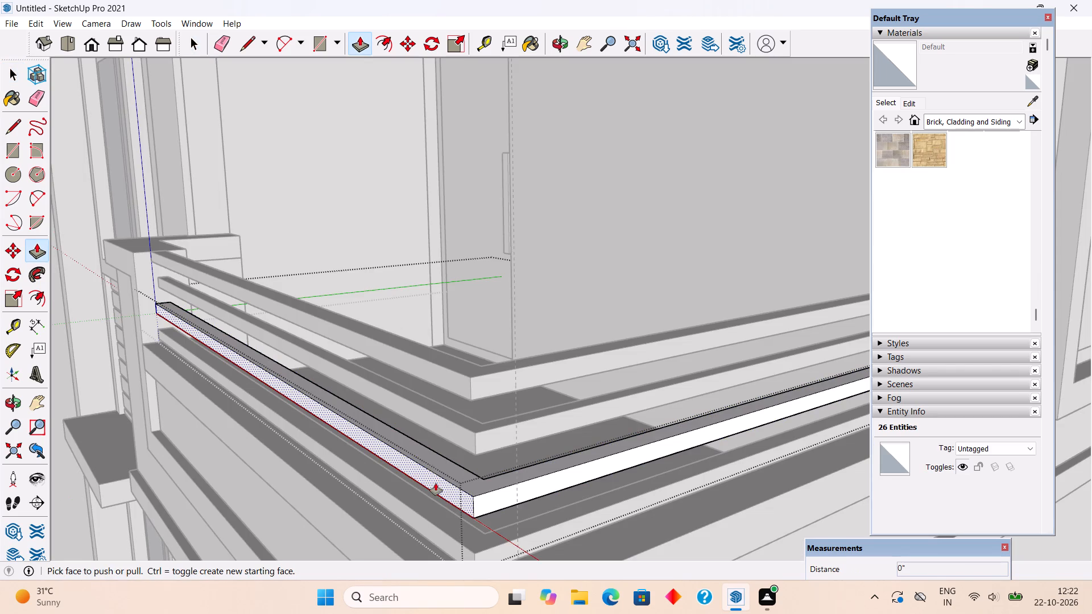
click(436, 483)
text(1")
key(Return)
double_click(506, 501)
key(space)
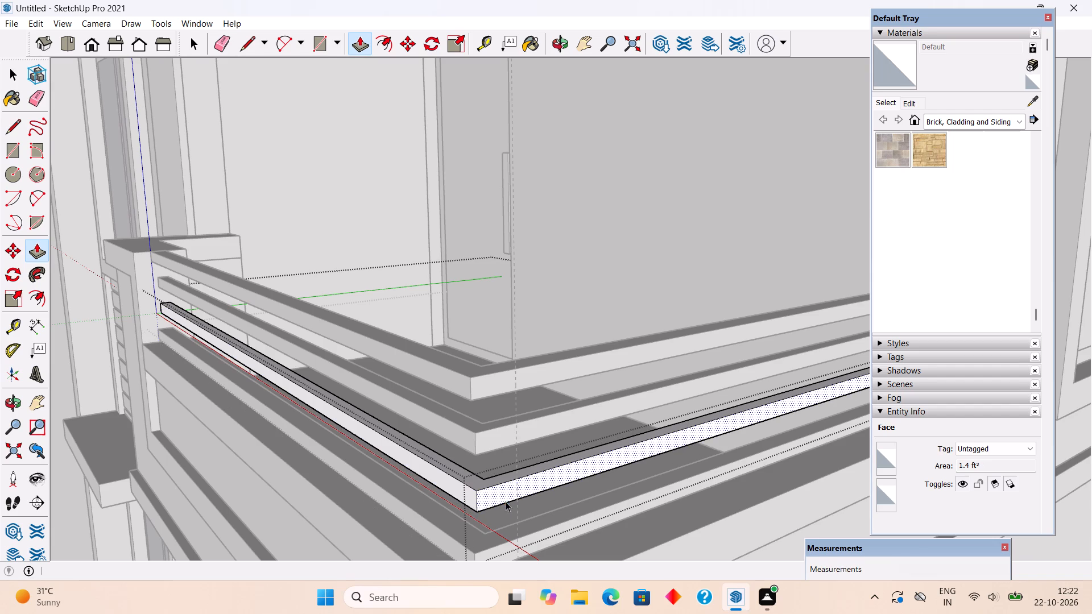
Inside the lowest balcony rail, push the outer faces of both legs 1" inward and close the group.
double_click(420, 529)
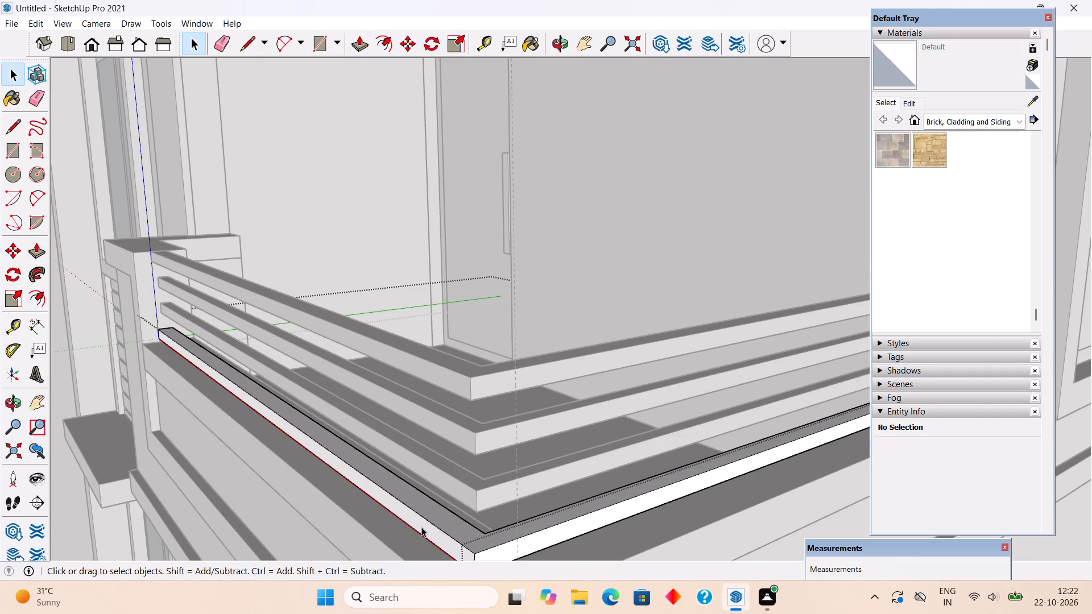
click(421, 527)
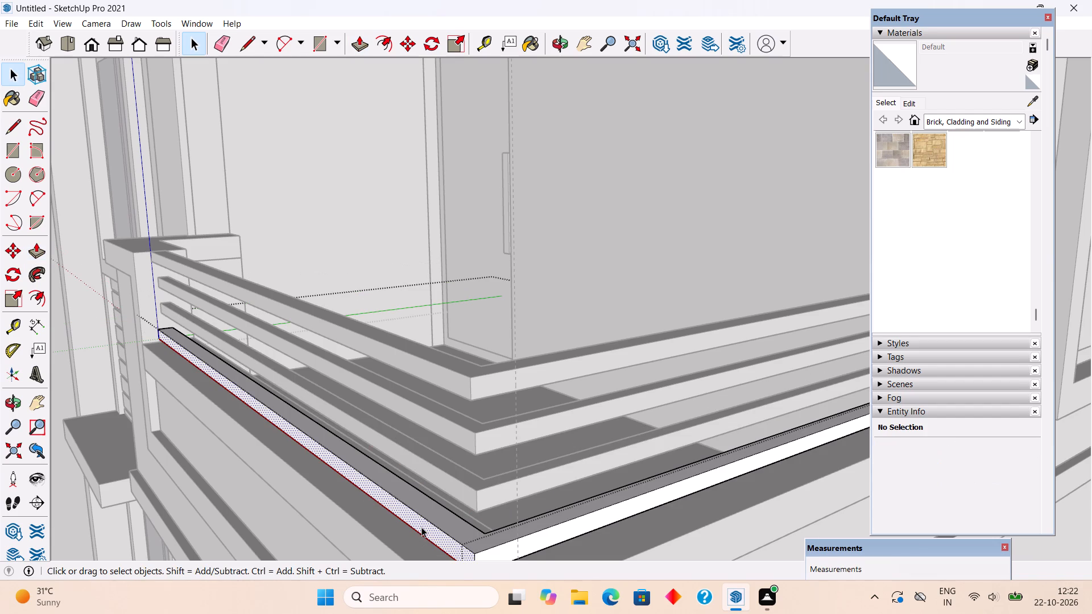
key(p)
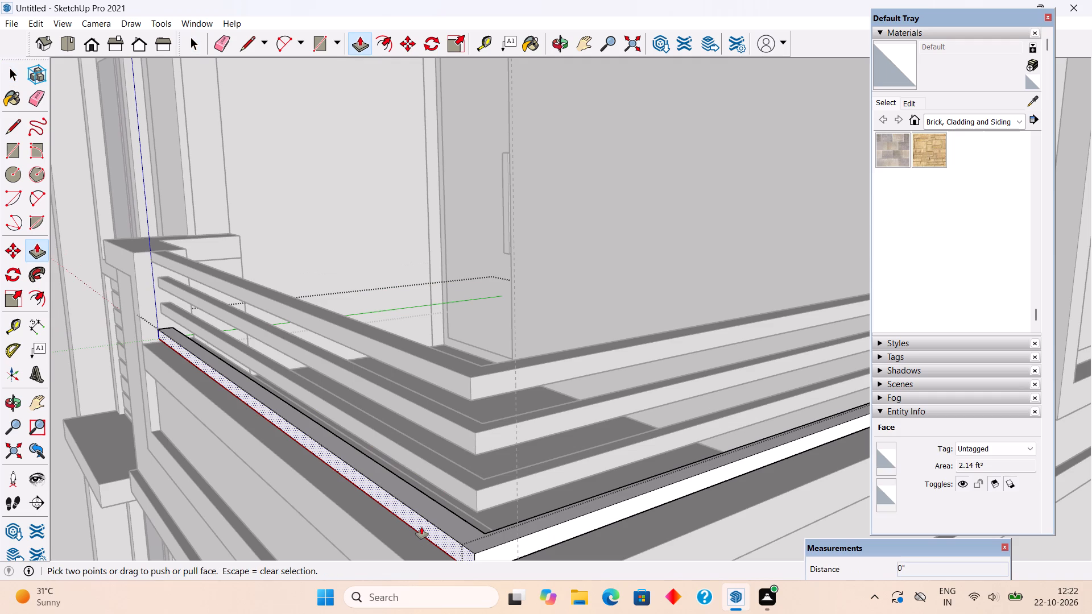
click(421, 527)
text(1")
key(Return)
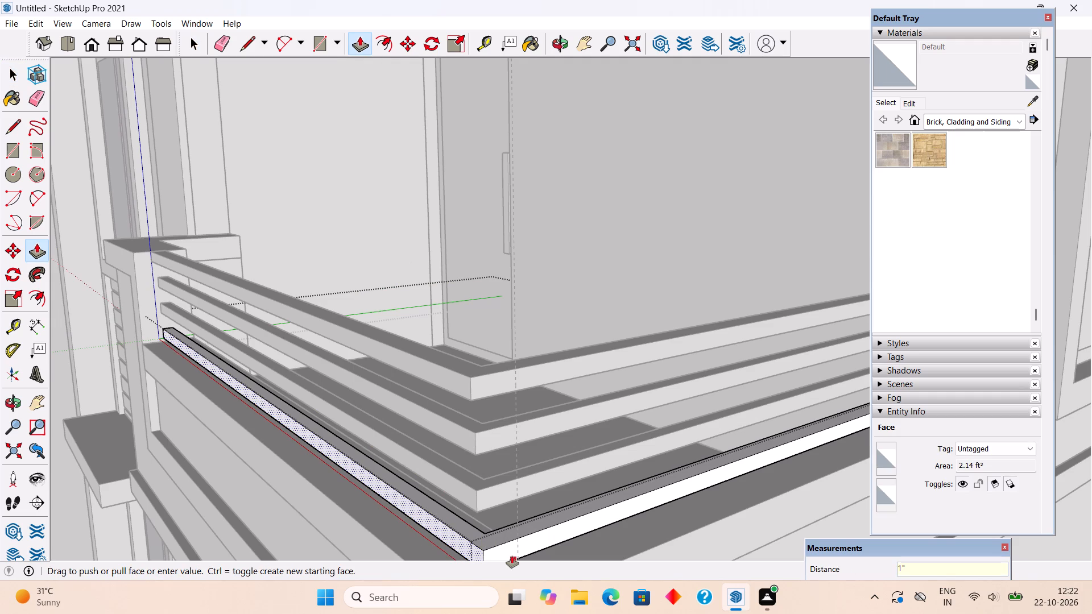
key(space)
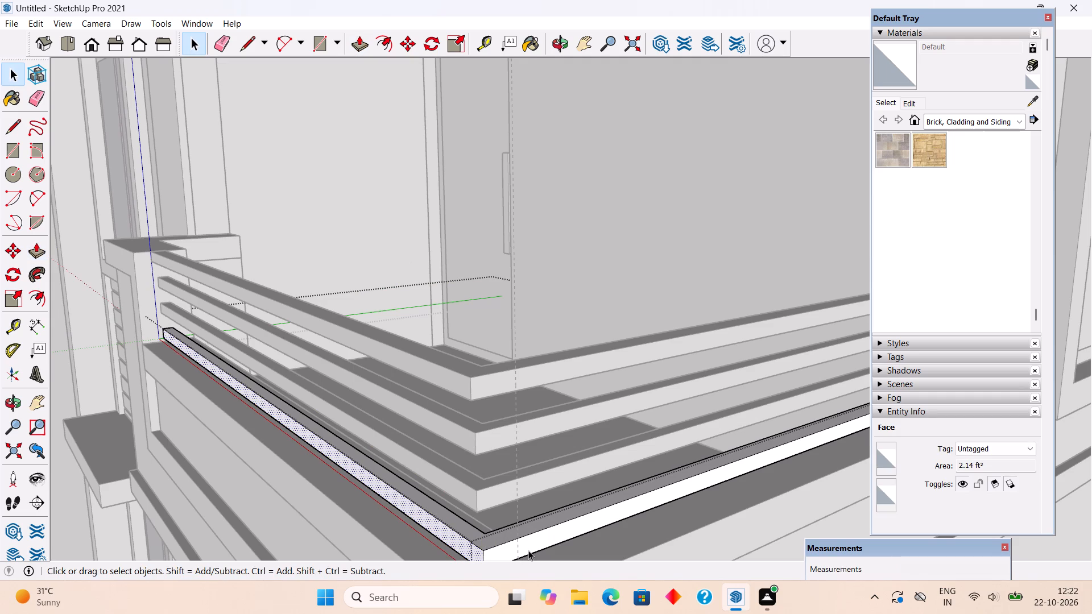
click(528, 550)
key(p)
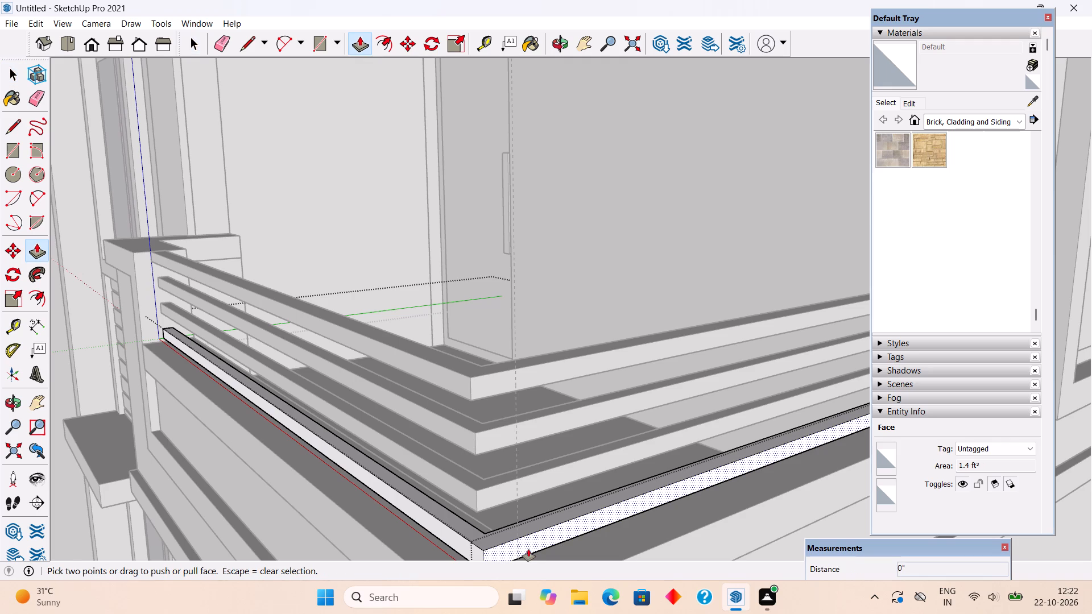
click(528, 549)
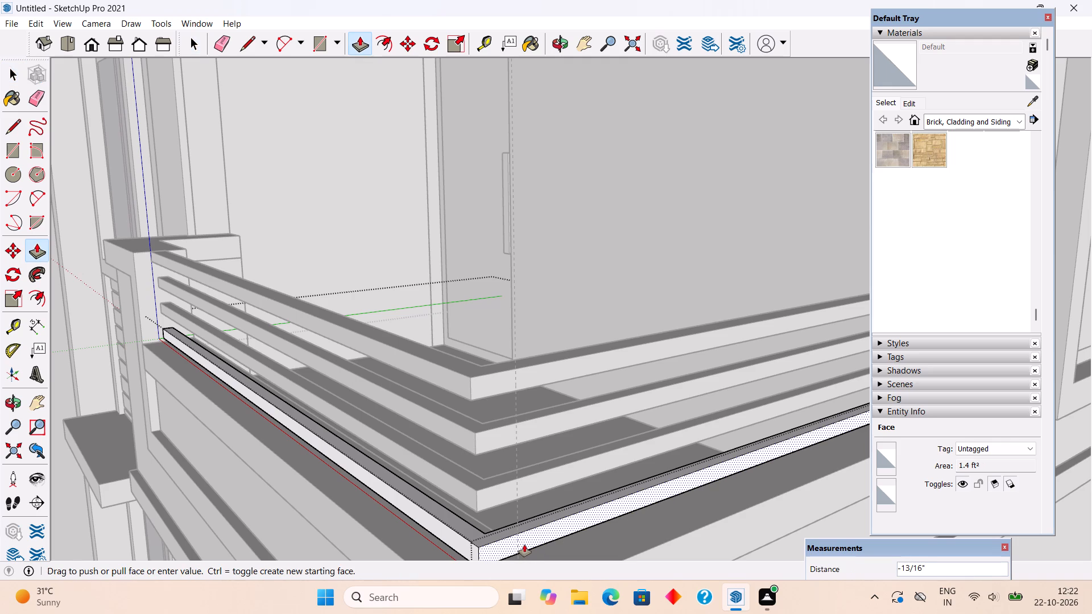
text(1")
key(Return)
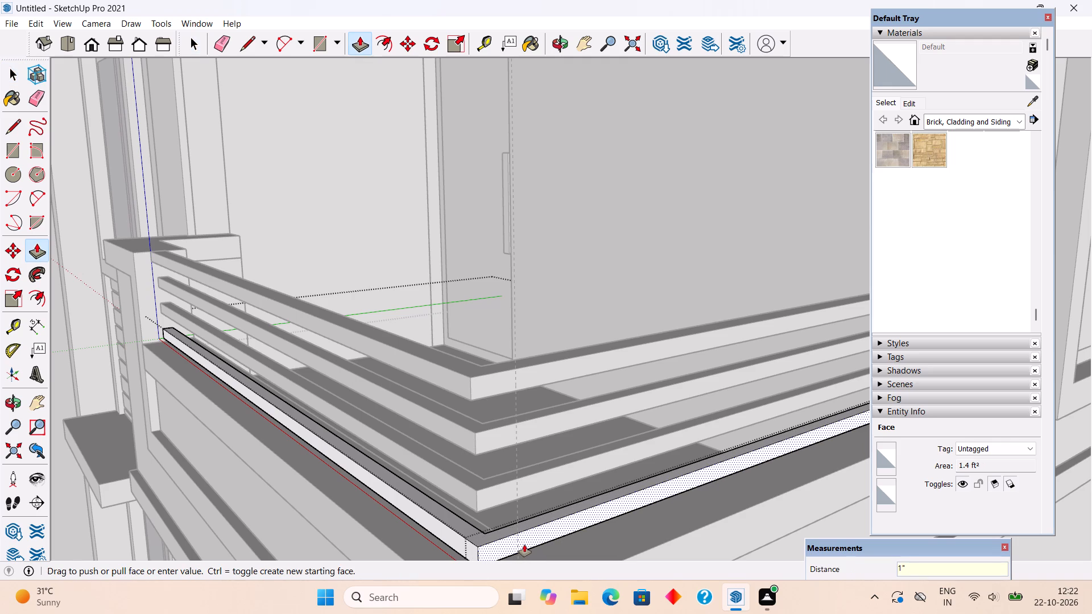
key(space)
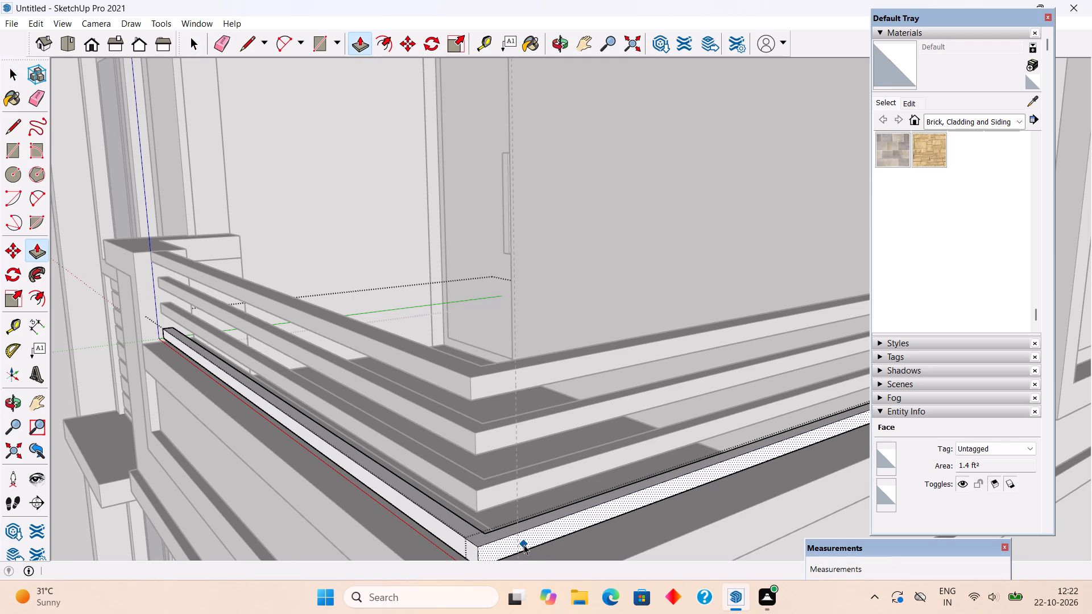
scroll(526, 543, down, 6)
scroll(537, 483, down, 4)
click(173, 377)
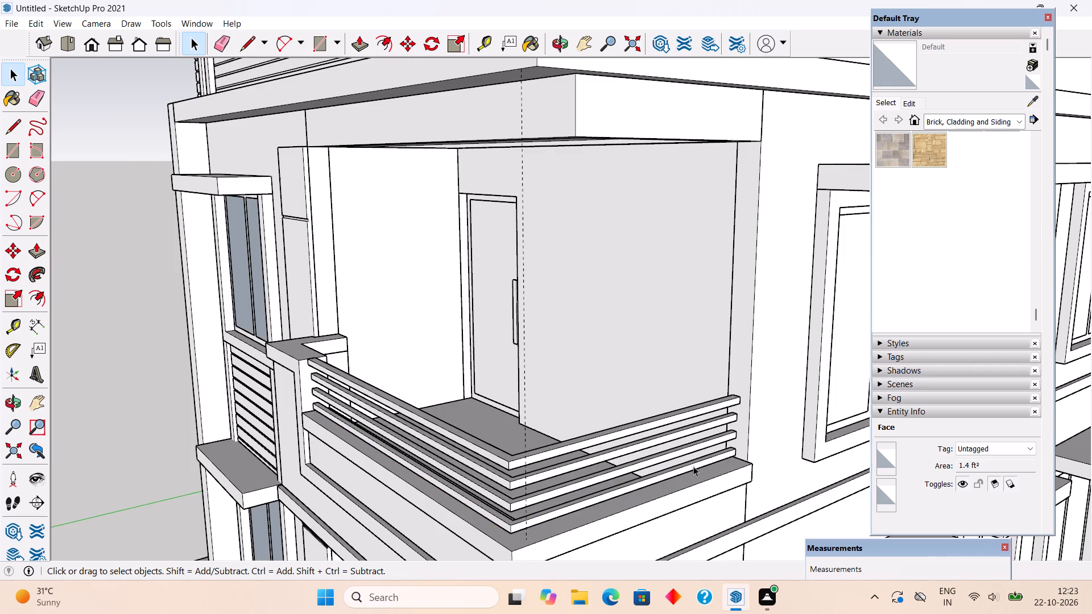
Examine the four-rail balcony railing and its parapet from the corner and the front.
middle_drag(692, 405, 650, 279)
scroll(552, 347, up, 2)
middle_drag(386, 308, 491, 354)
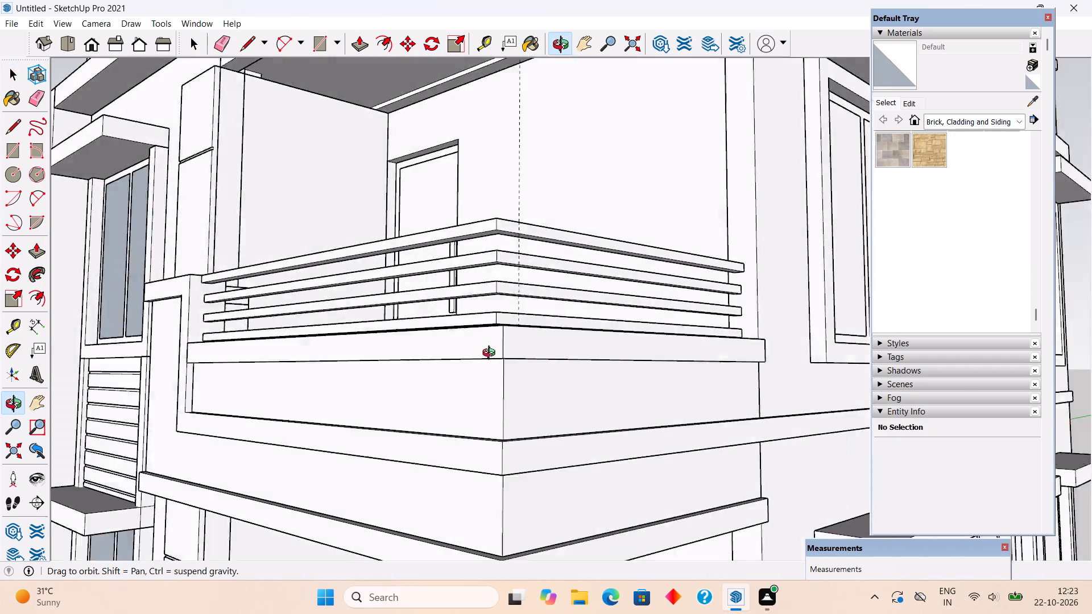
middle_drag(491, 354, 627, 404)
scroll(628, 405, down, 2)
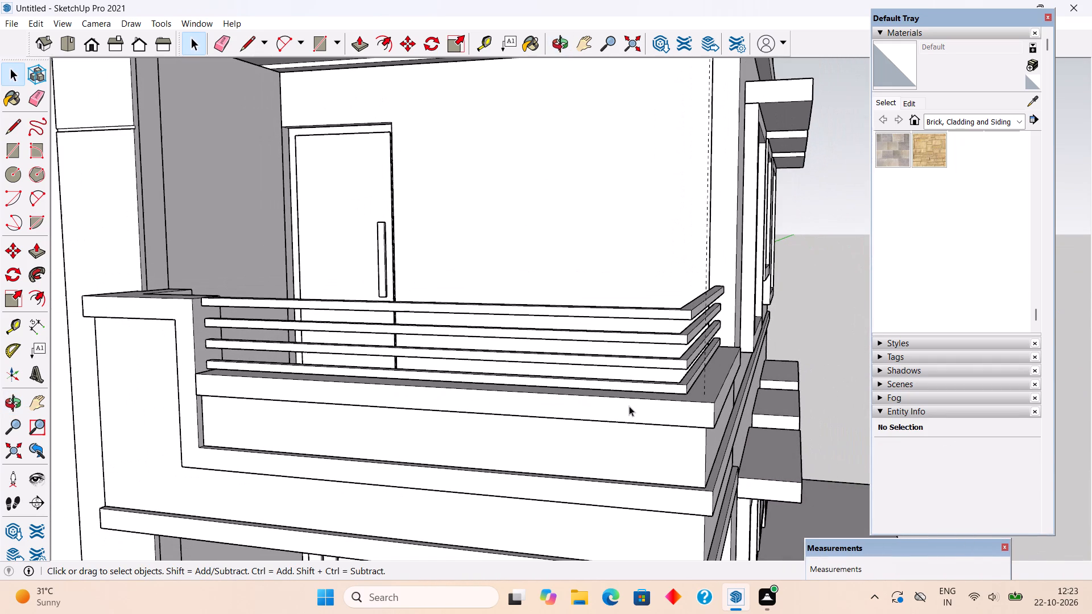
scroll(629, 406, down, 4)
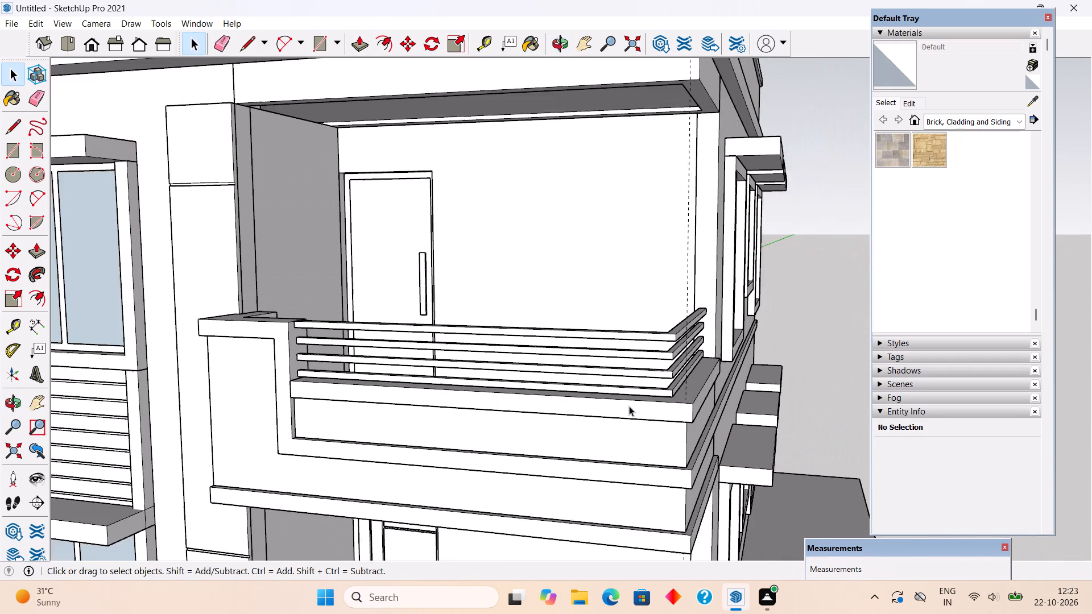
scroll(629, 406, down, 4)
middle_drag(661, 396, 726, 403)
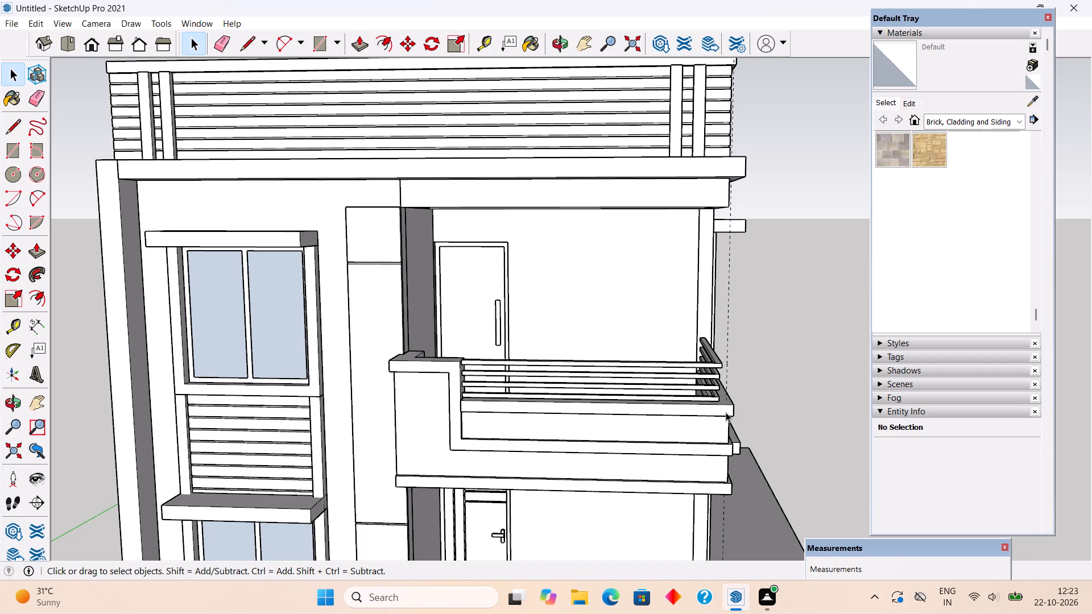
Examine the whole house exterior, including the slatted roof parapet, side windows and balcony, from the front, side and below.
scroll(665, 337, down, 5)
middle_drag(631, 296, 624, 276)
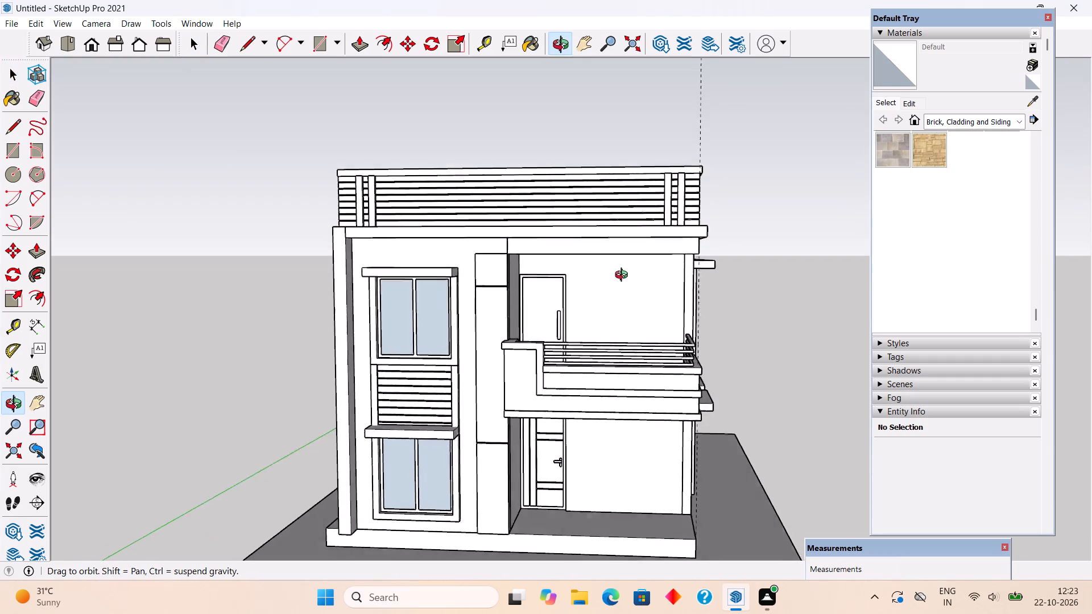
middle_drag(624, 276, 511, 245)
scroll(515, 267, up, 2)
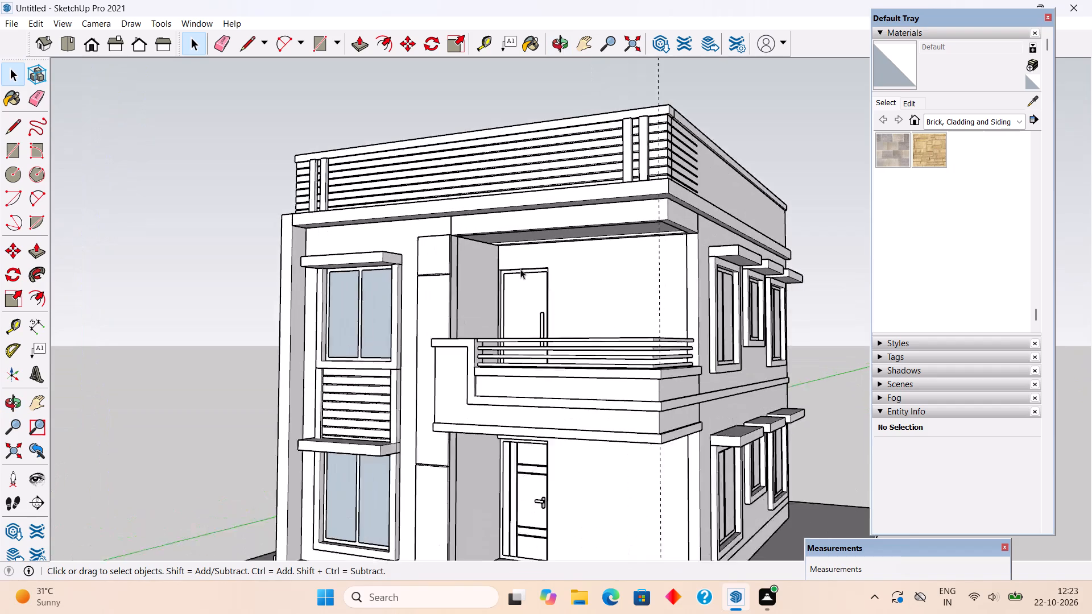
scroll(520, 269, up, 1)
middle_drag(591, 347, 398, 431)
scroll(673, 121, up, 2)
middle_drag(555, 233, 409, 309)
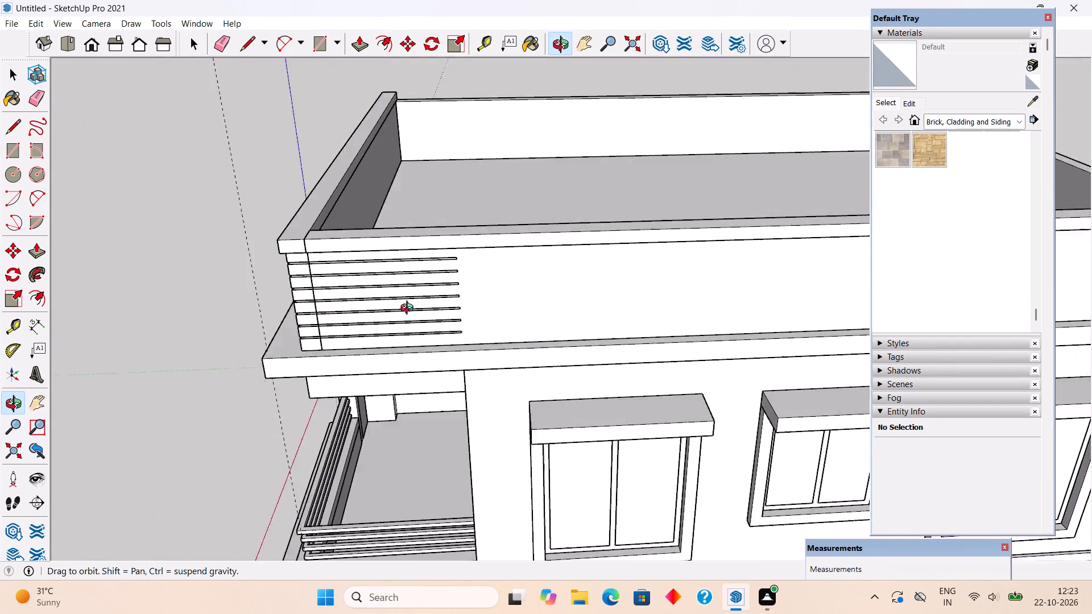
middle_drag(409, 309, 379, 287)
scroll(379, 287, up, 1)
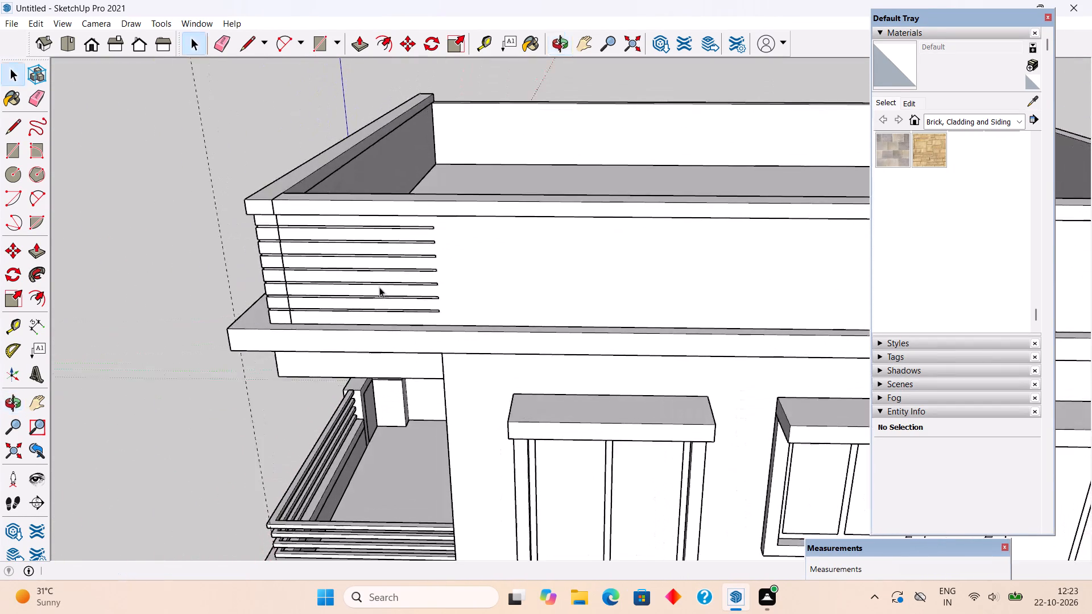
scroll(379, 287, down, 5)
scroll(383, 342, down, 4)
middle_drag(351, 385, 648, 231)
scroll(681, 260, down, 3)
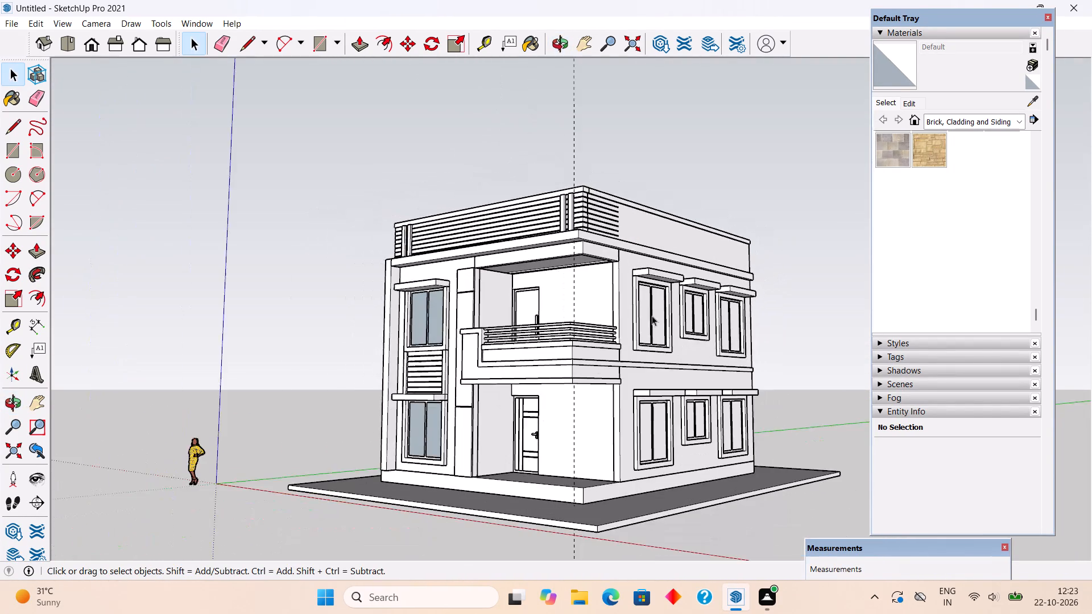
middle_drag(437, 364, 602, 389)
scroll(605, 387, up, 3)
middle_drag(586, 425, 656, 319)
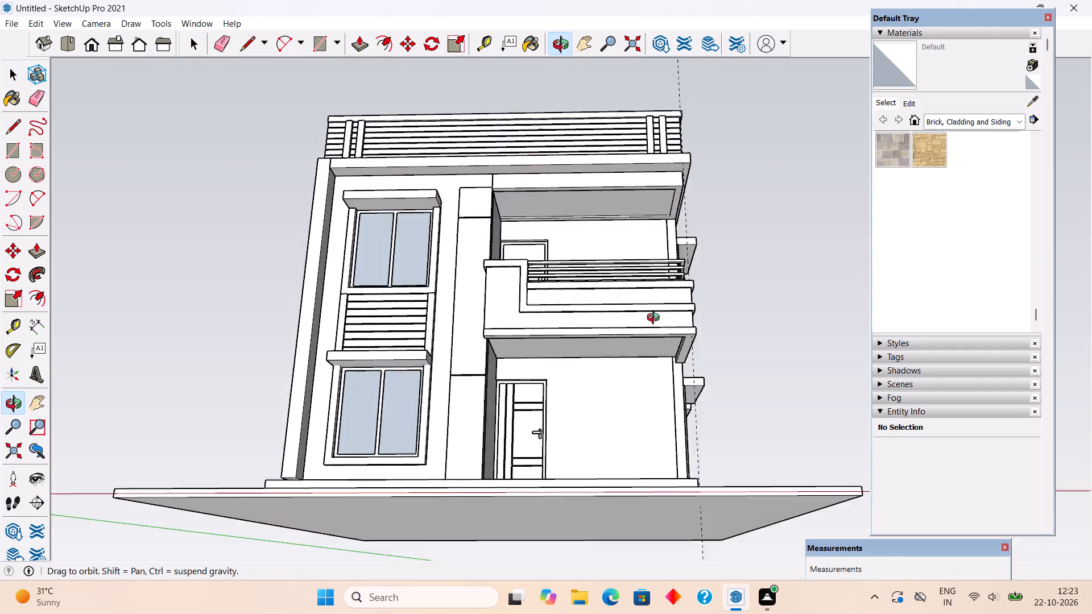
middle_drag(656, 319, 555, 225)
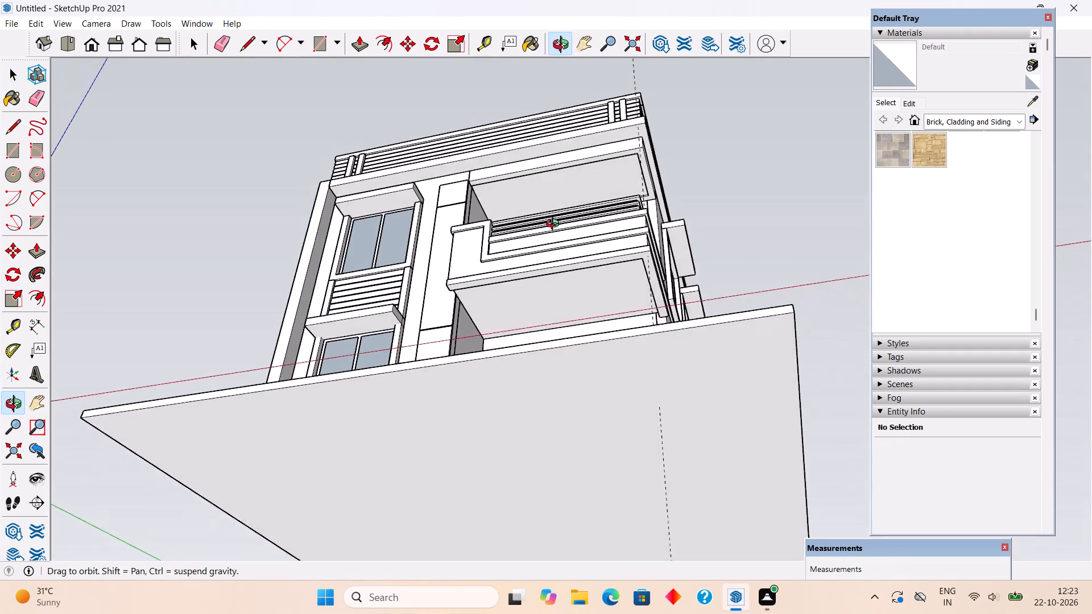
middle_drag(555, 225, 615, 238)
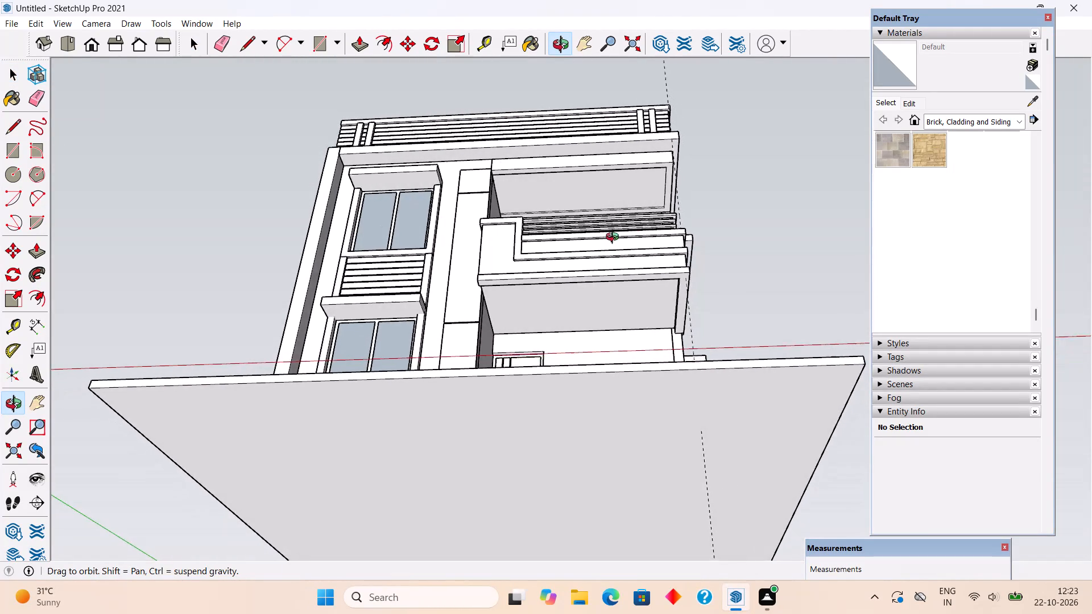
middle_drag(615, 238, 360, 357)
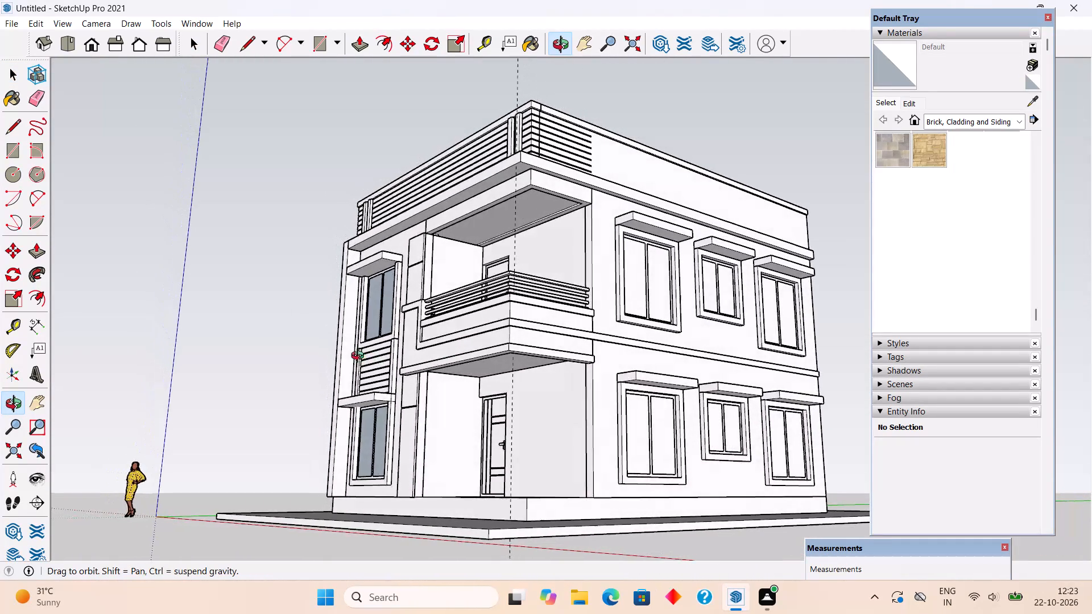
Examine the whole house from the front, the windowed side, the open side and above, including the balcony and the unwalled interior.
middle_drag(360, 357, 602, 448)
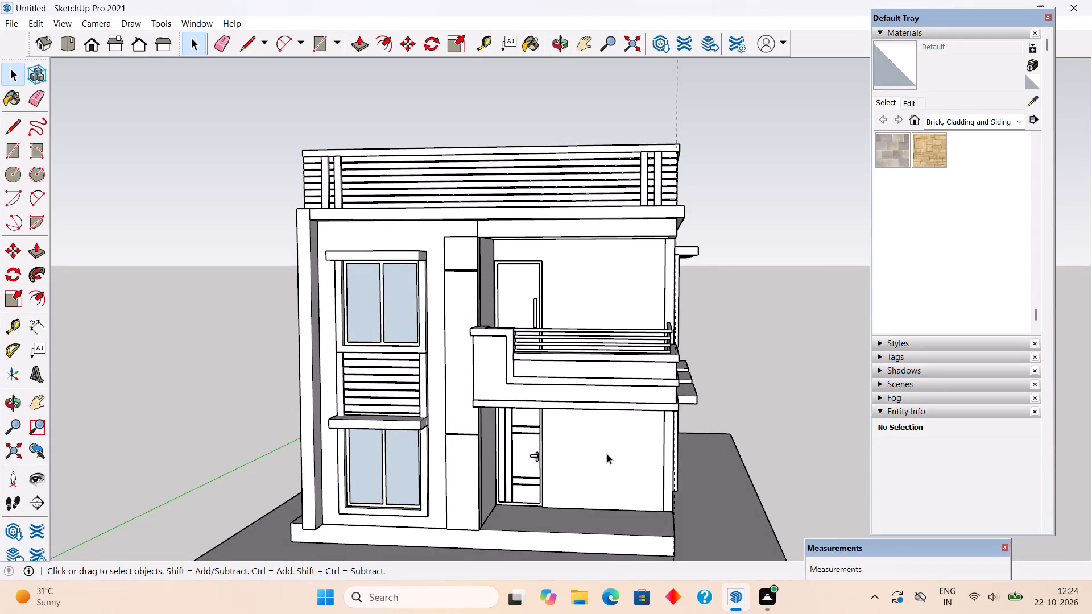
scroll(607, 454, down, 3)
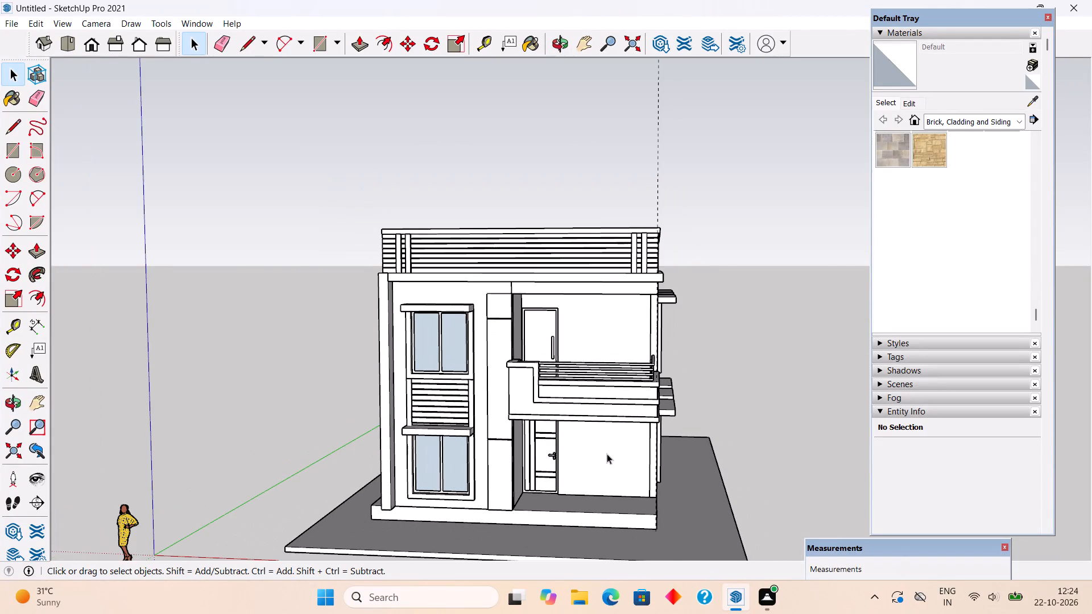
scroll(607, 454, up, 5)
middle_drag(606, 454, 607, 374)
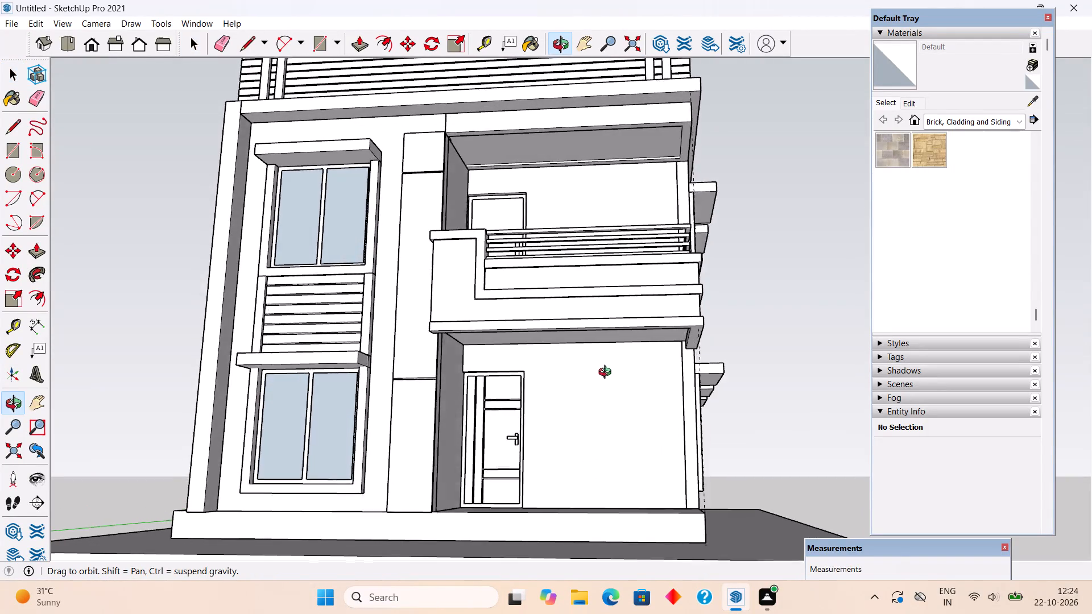
middle_drag(607, 374, 611, 382)
scroll(610, 381, down, 5)
middle_drag(585, 412, 384, 444)
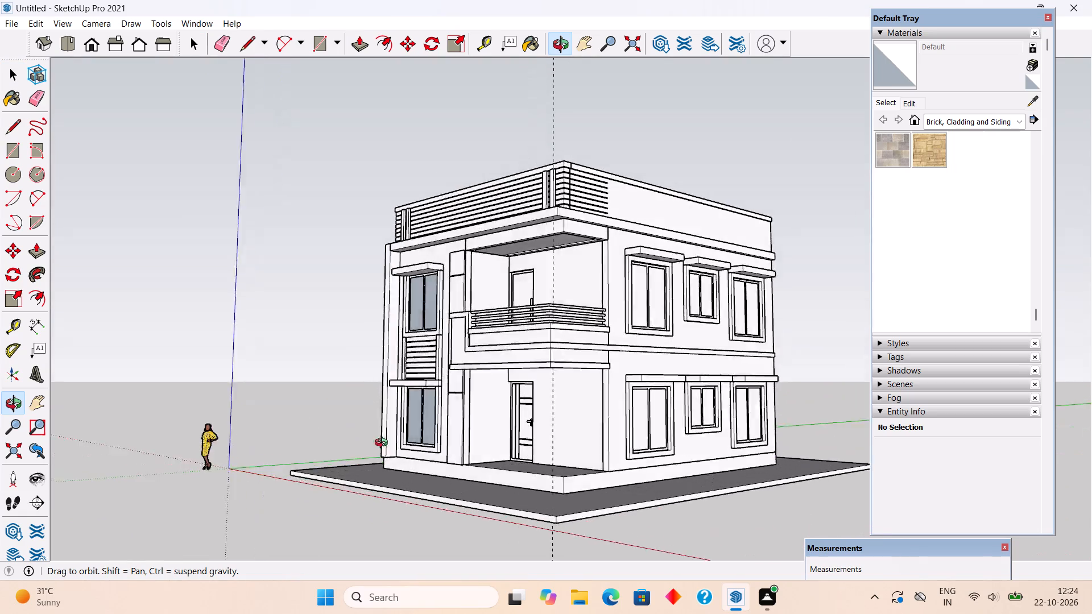
middle_drag(384, 444, 657, 478)
scroll(658, 478, up, 2)
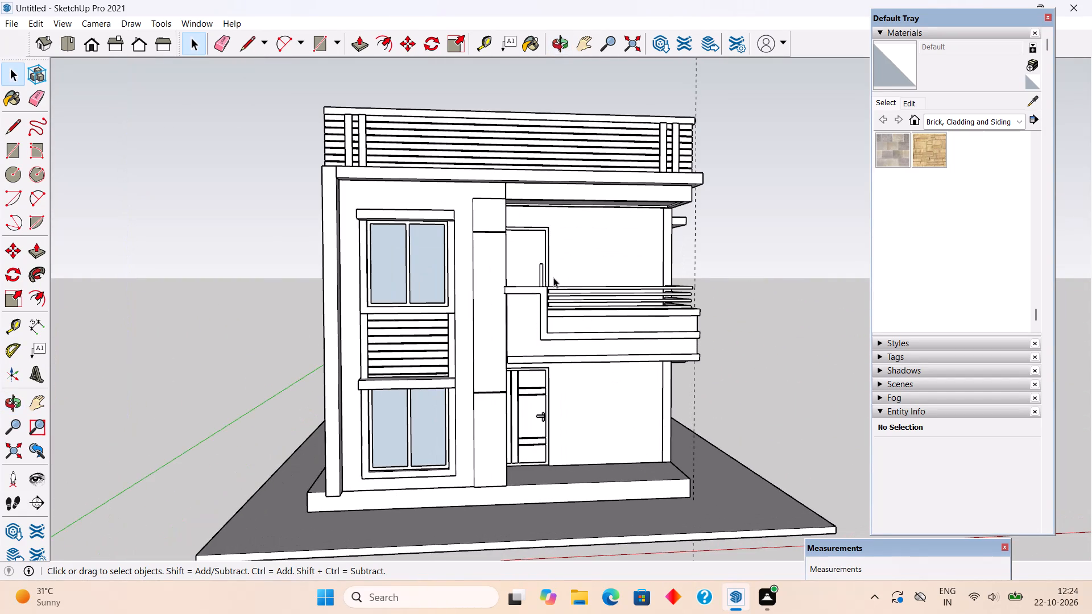
middle_drag(505, 265, 171, 284)
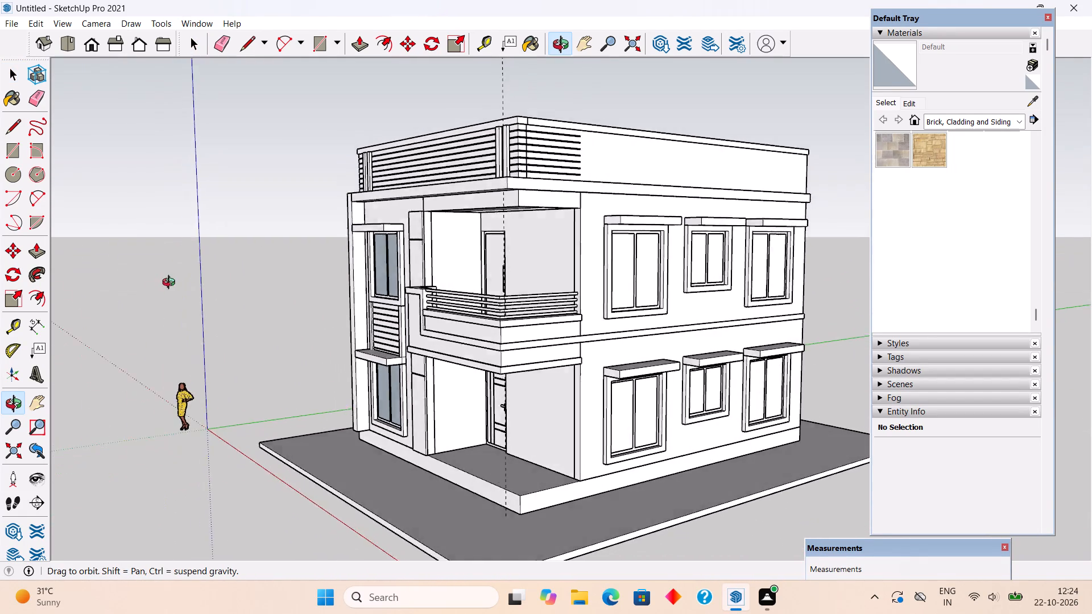
middle_drag(171, 284, 468, 223)
scroll(470, 222, up, 1)
scroll(471, 221, down, 3)
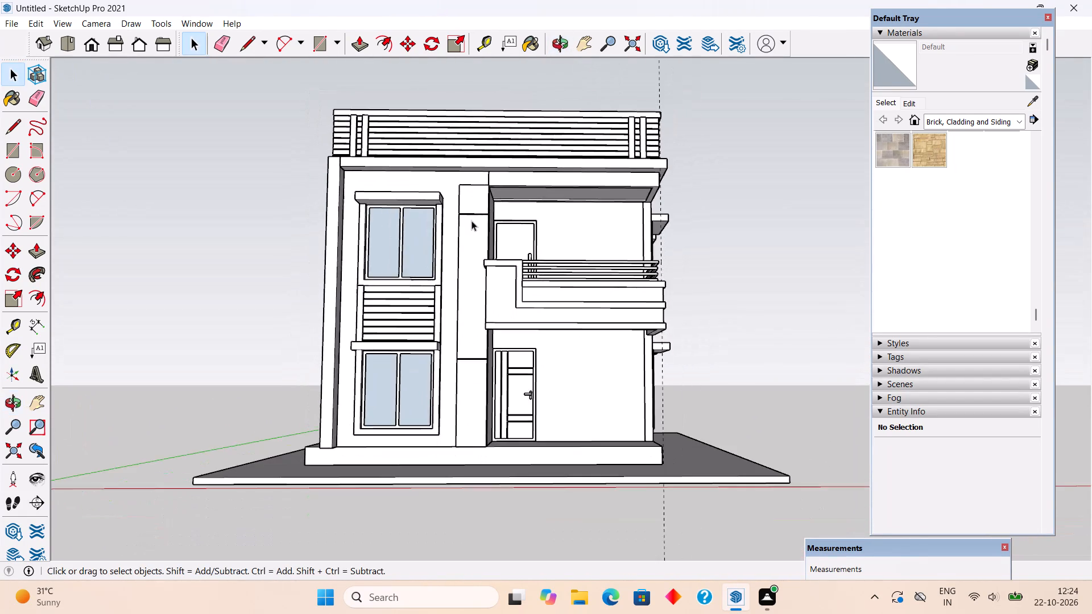
middle_drag(473, 245, 768, 308)
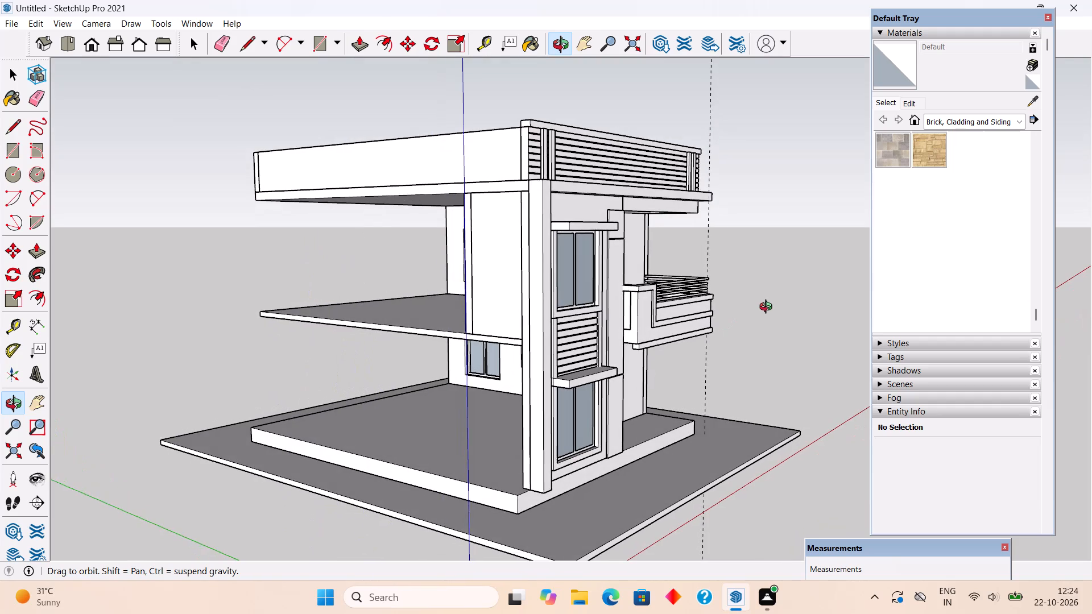
middle_drag(768, 308, 753, 324)
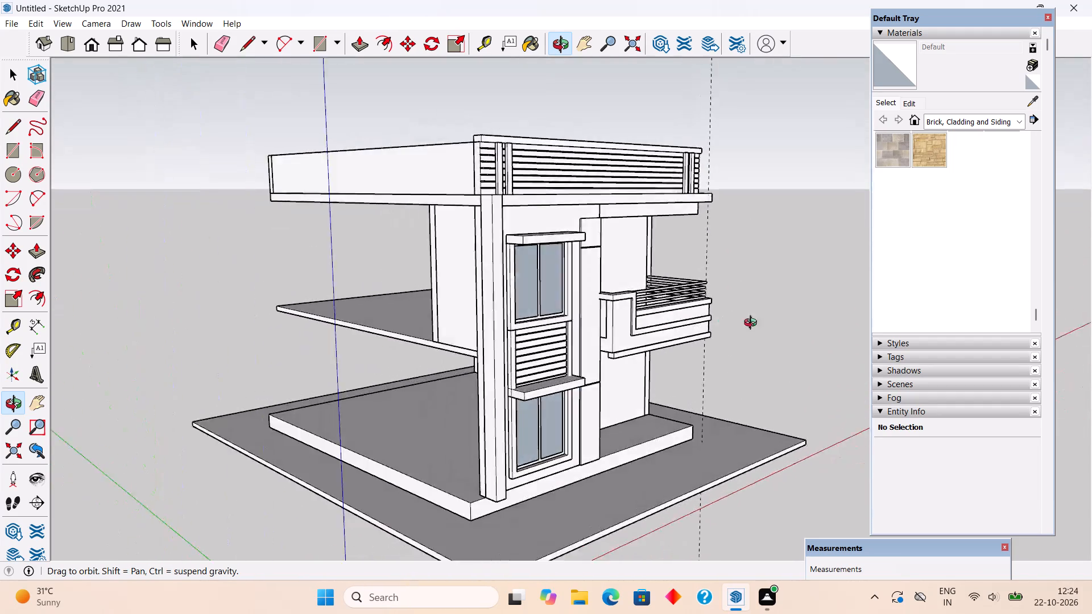
middle_drag(753, 324, 841, 380)
middle_drag(479, 504, 634, 429)
scroll(634, 429, down, 3)
scroll(586, 308, down, 4)
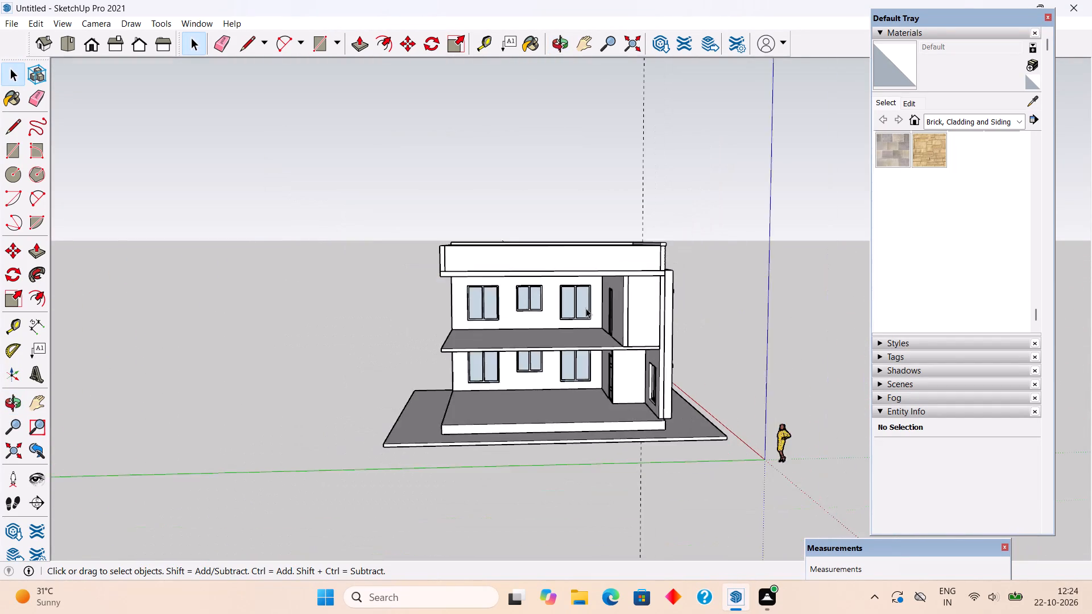
middle_drag(584, 351, 582, 483)
scroll(641, 430, up, 6)
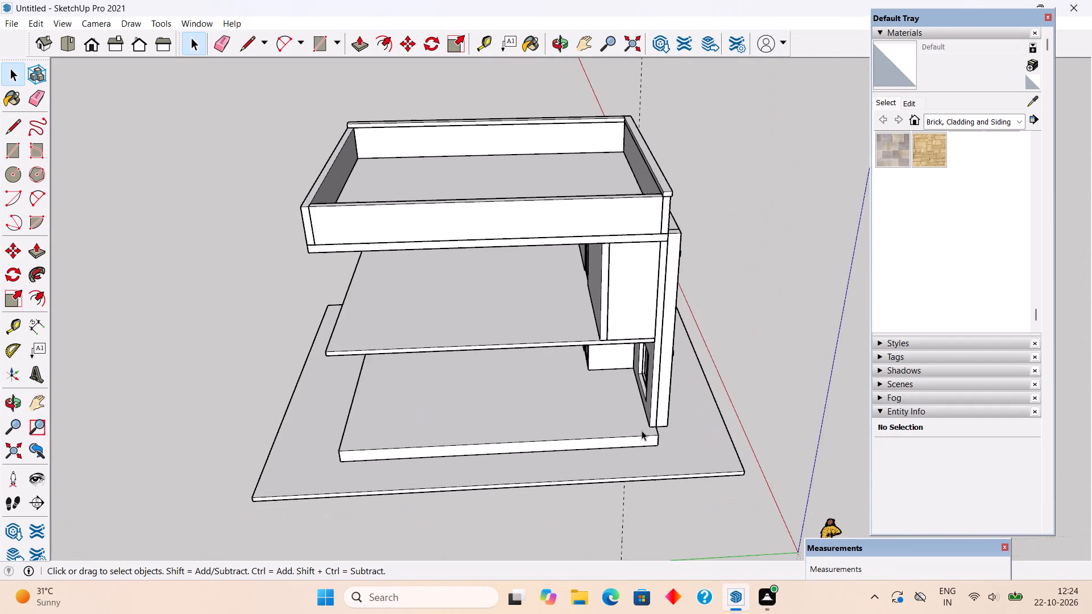
Push the plinth's long face on the open side inward by about 1' 7" to line up with the front corner wall.
scroll(642, 430, up, 1)
key(t)
click(546, 439)
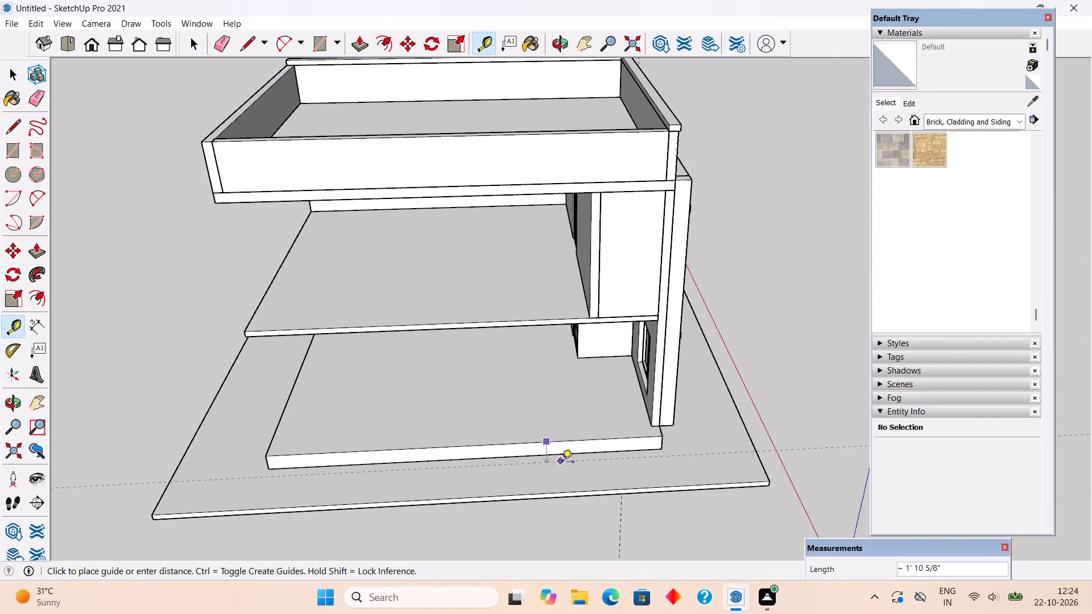
key(space)
triple_click(569, 447)
key(p)
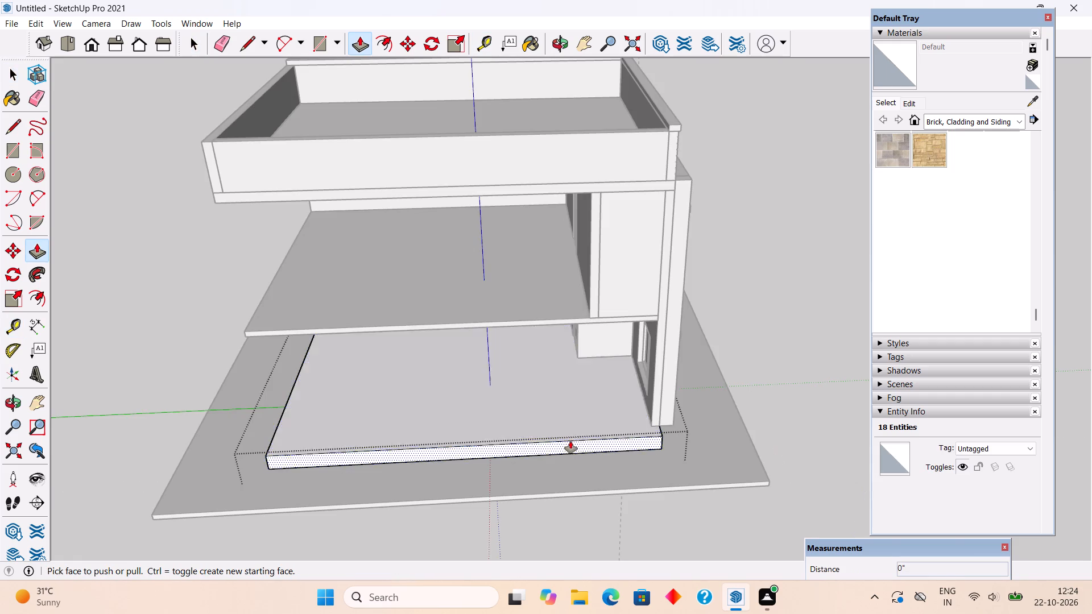
click(580, 442)
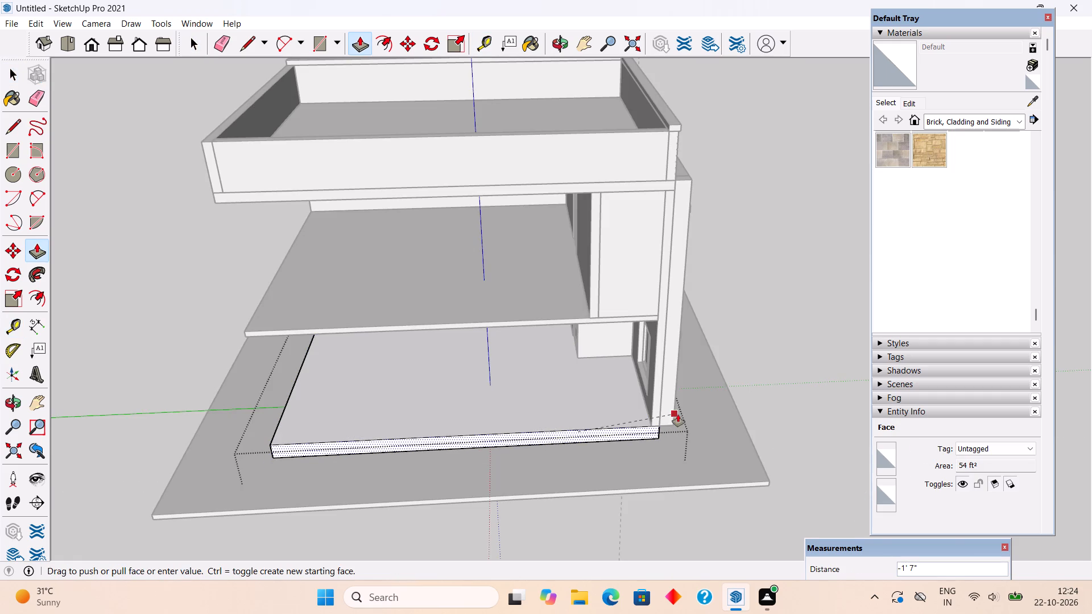
click(678, 414)
key(space)
click(742, 366)
Place a guide 9" inside the plinth's long top edge on the open side.
middle_drag(512, 459, 494, 497)
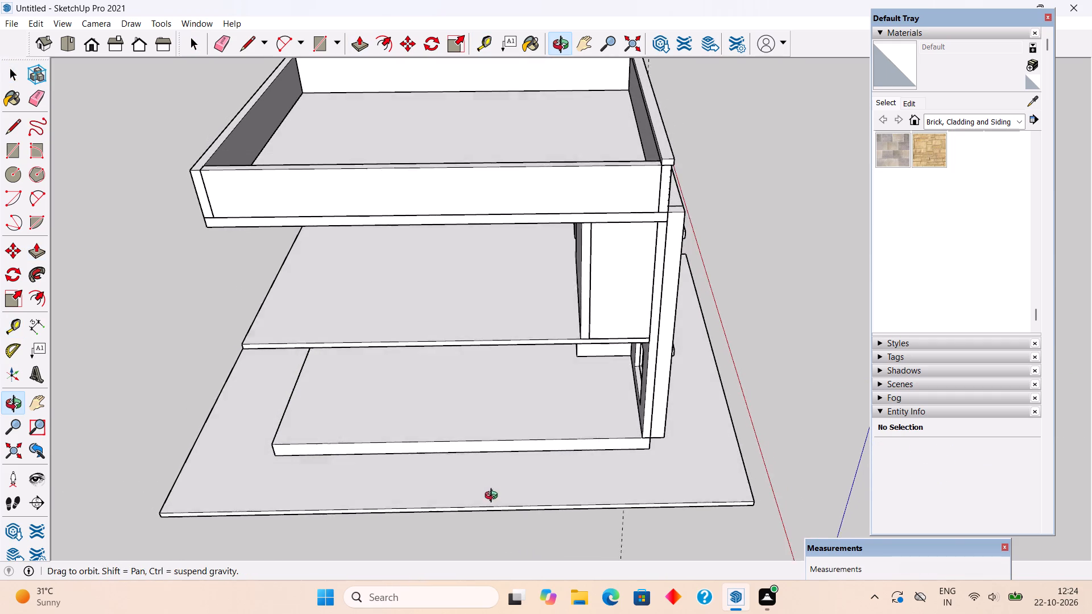
middle_drag(494, 497, 491, 503)
key(t)
click(494, 440)
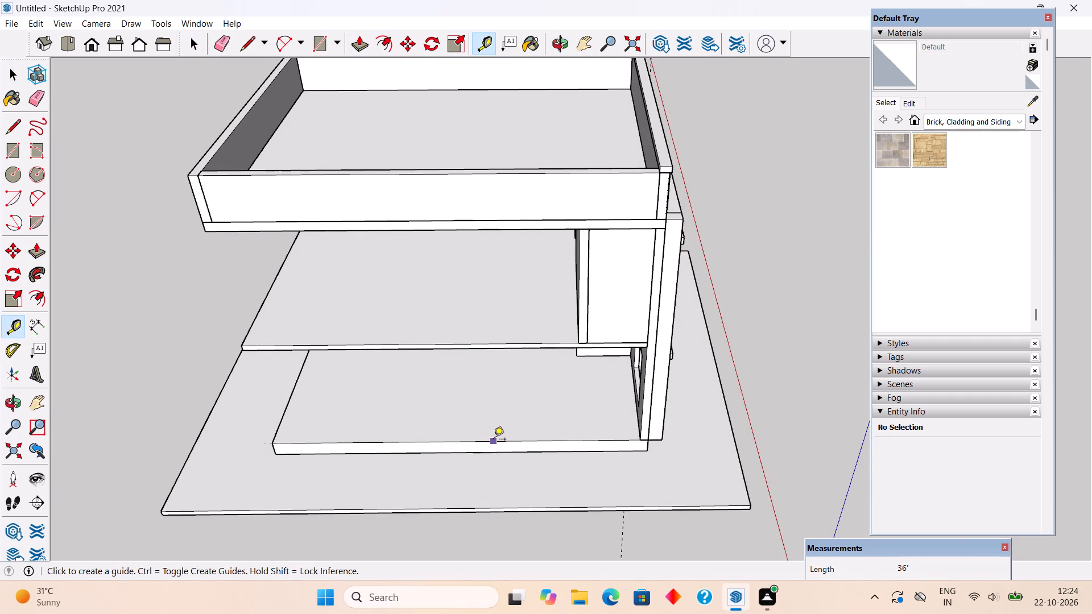
text(9")
key(Return)
Draw a 9" wide rectangle between the guide and the plinth's open-side edge, from the rear end to the front wall.
key(r)
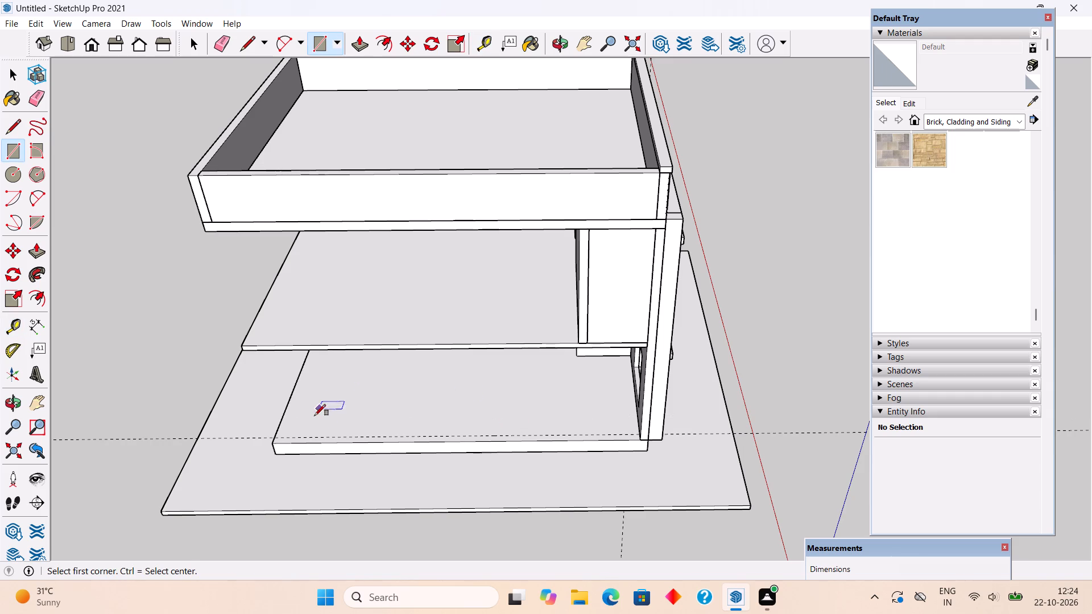
scroll(272, 437, up, 5)
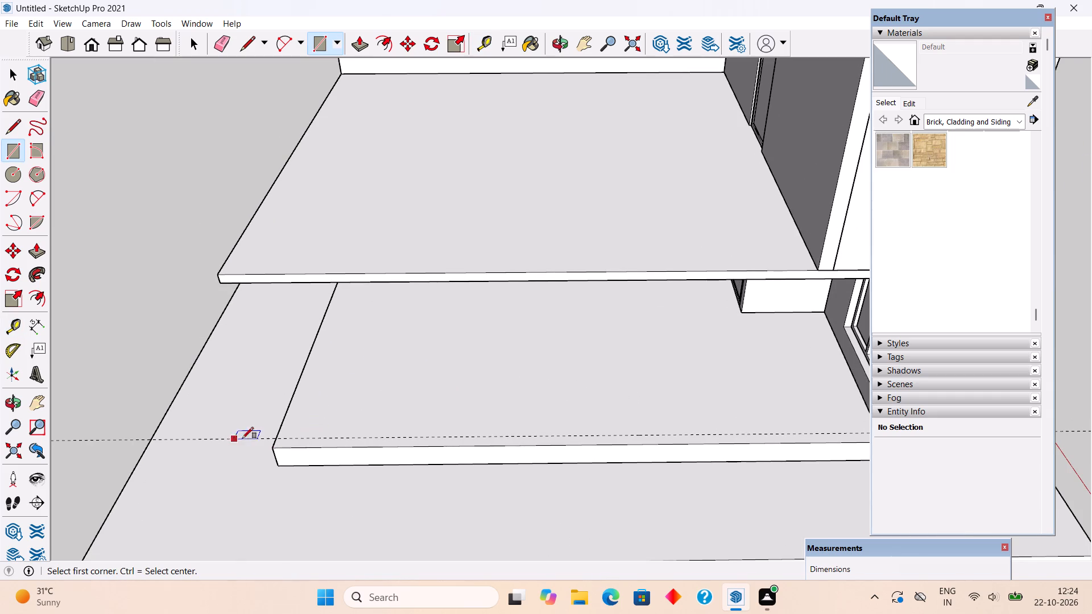
scroll(279, 437, up, 1)
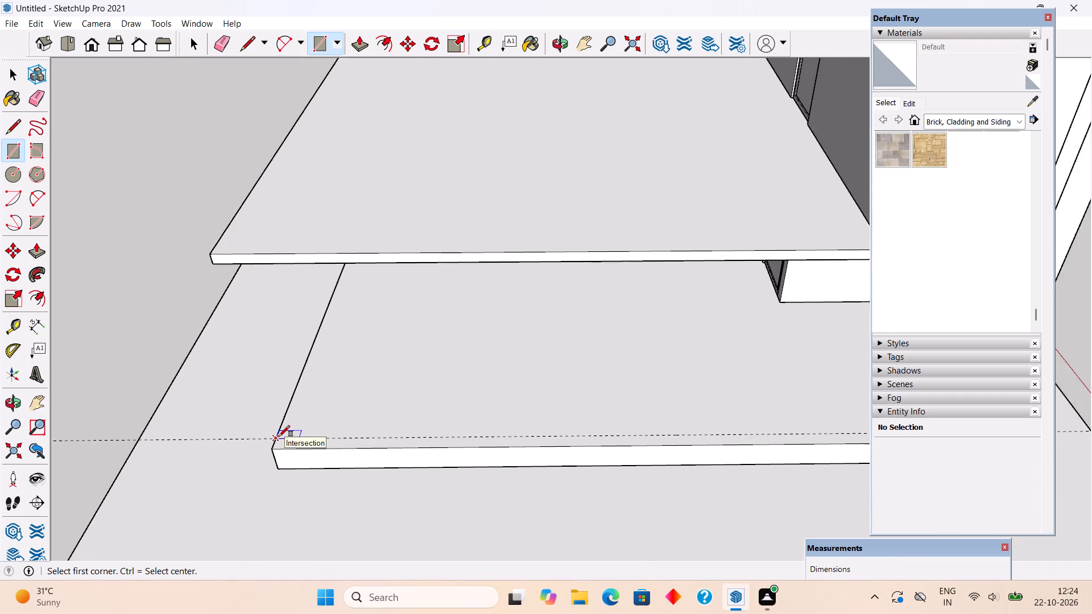
scroll(279, 437, up, 1)
click(277, 439)
scroll(276, 439, down, 2)
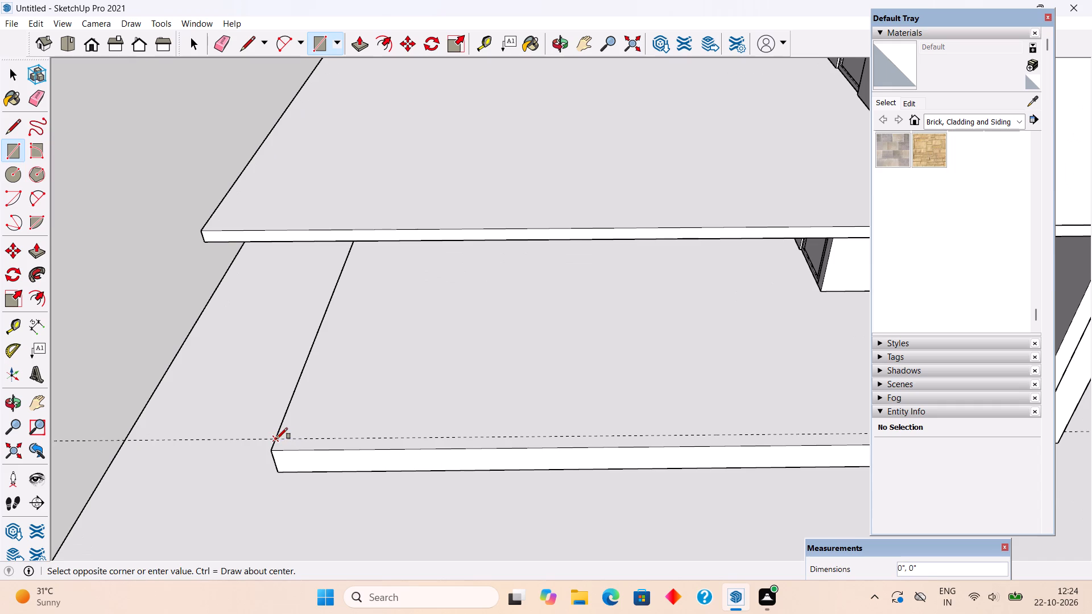
scroll(276, 439, down, 5)
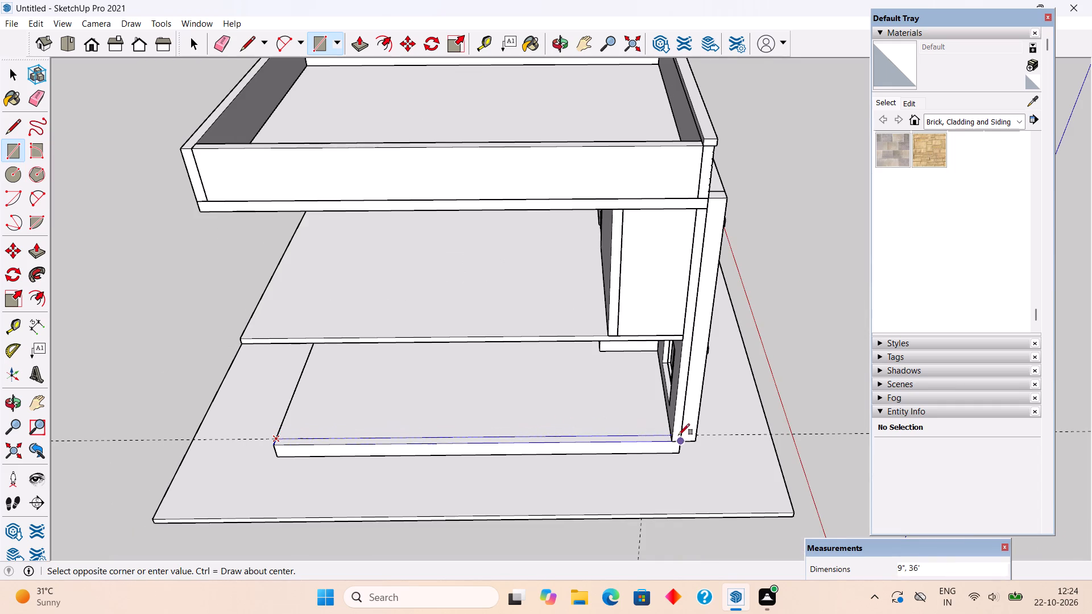
scroll(670, 443, up, 4)
click(670, 443)
Pull the 9" strip up to the underside of the first-floor slab and make the resulting side wall a group.
key(p)
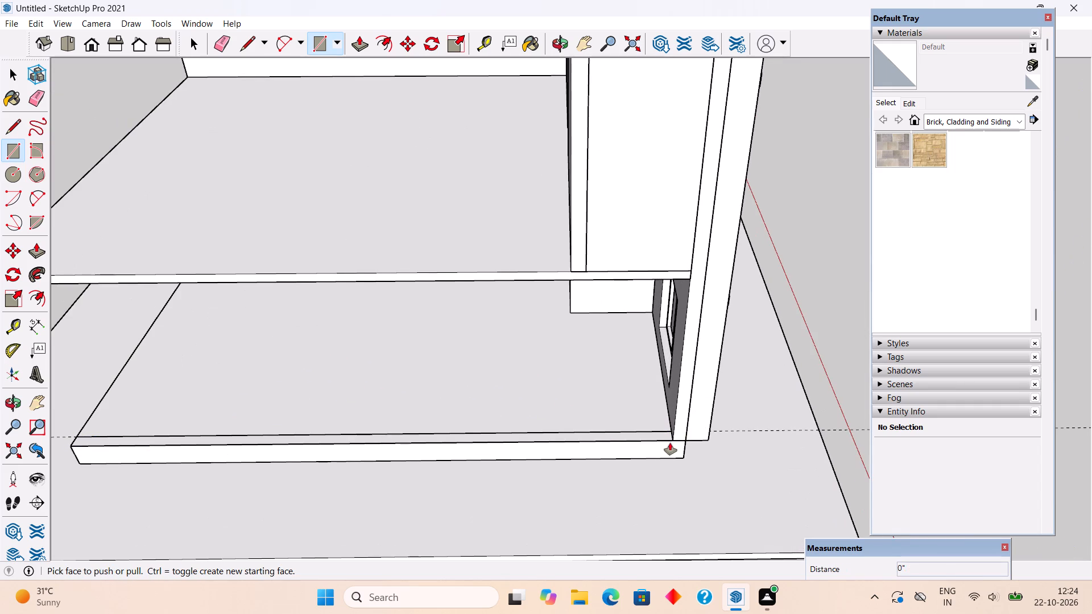
click(649, 434)
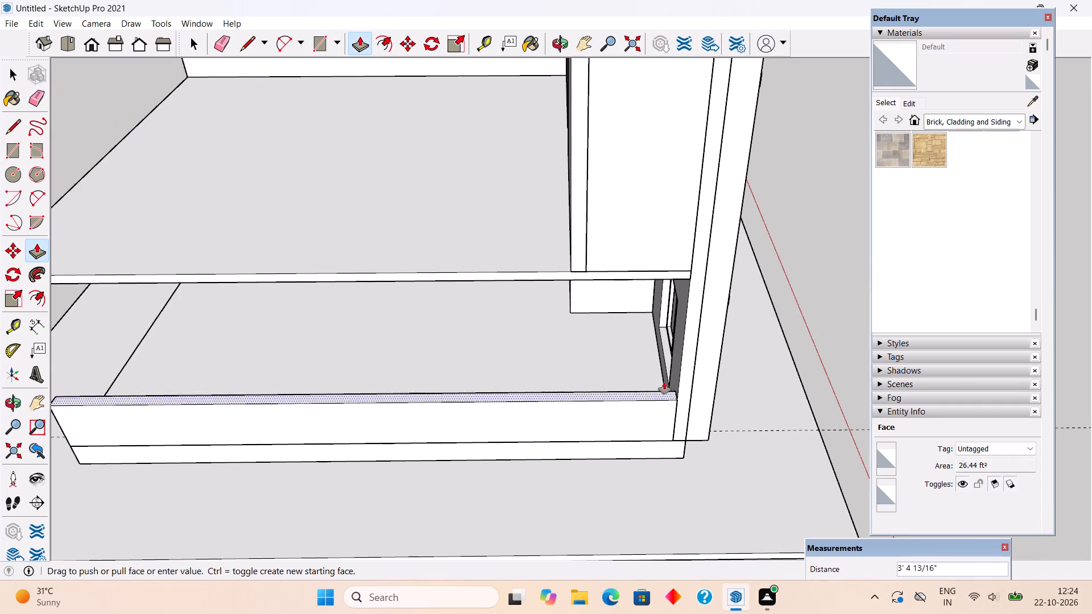
click(692, 275)
key(space)
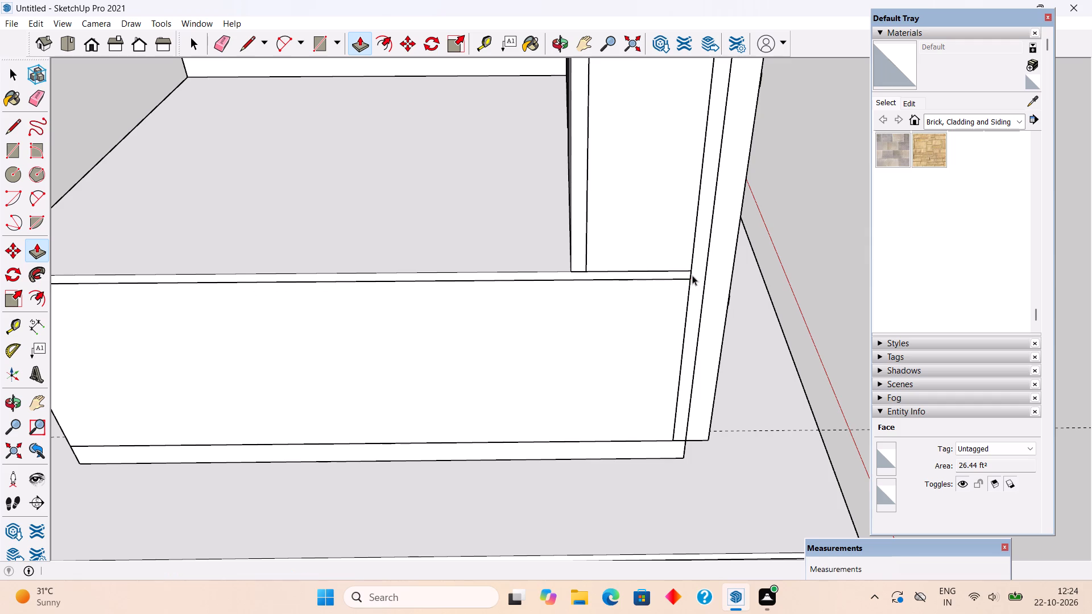
scroll(692, 275, down, 7)
triple_click(541, 355)
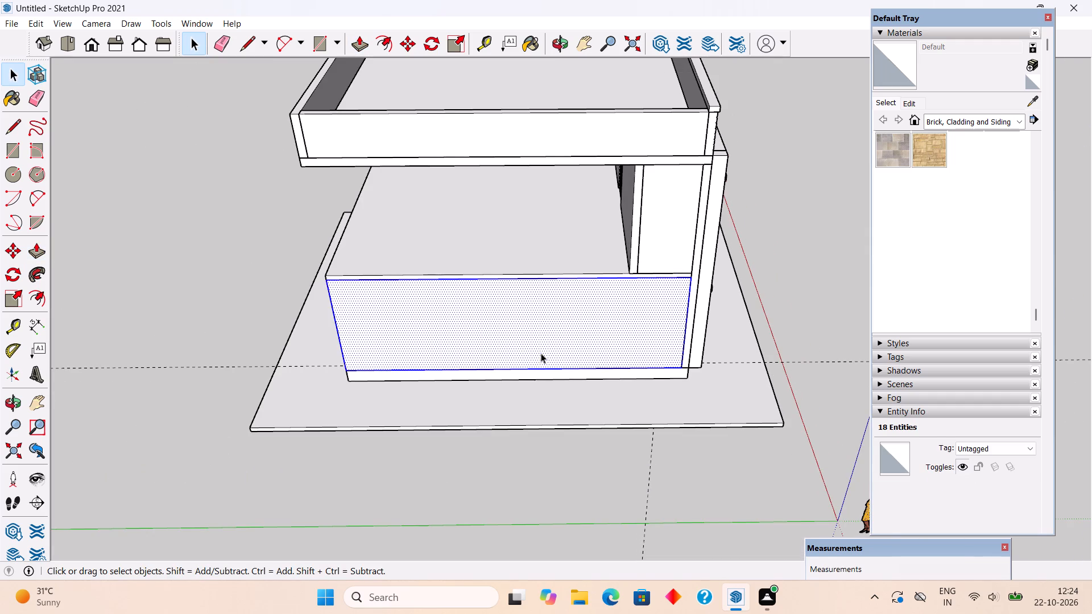
right_click(540, 353)
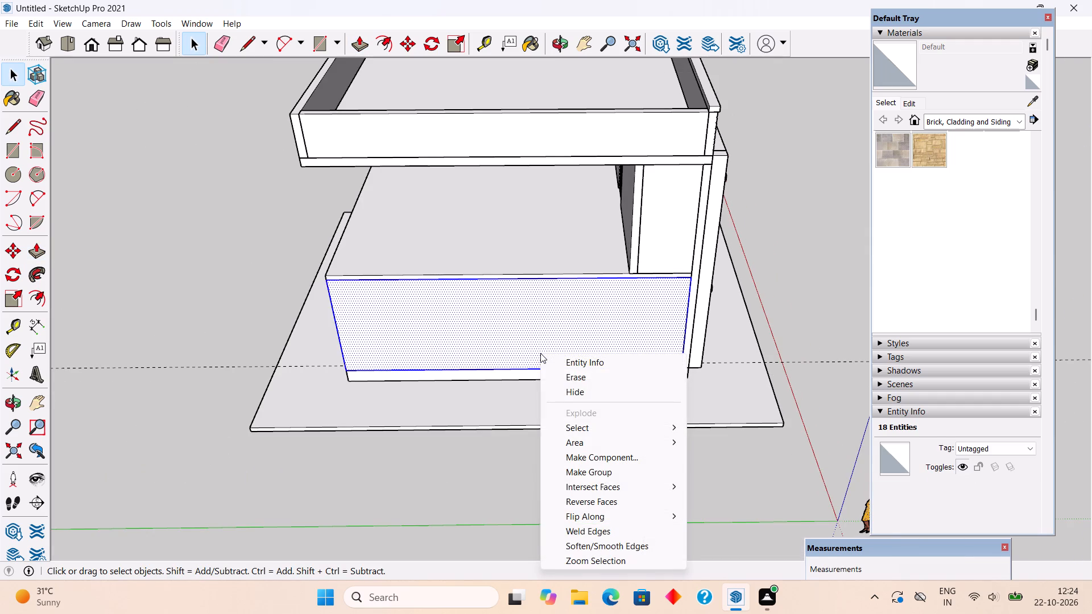
click(578, 468)
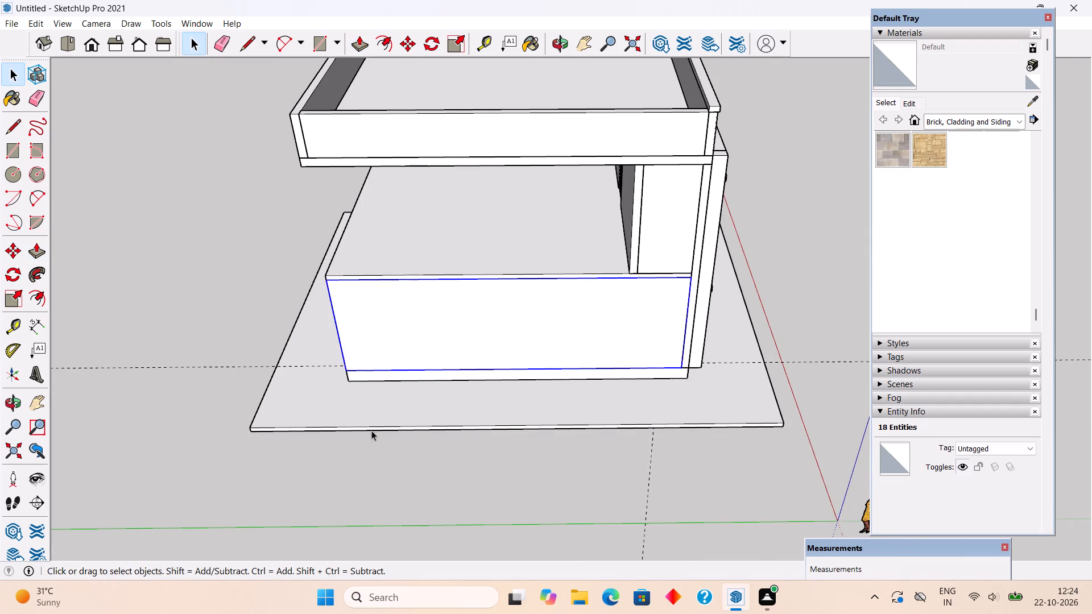
Place a guide 9" inside the plinth's rear top edge.
scroll(369, 429, down, 2)
middle_drag(366, 378, 499, 334)
scroll(506, 345, up, 2)
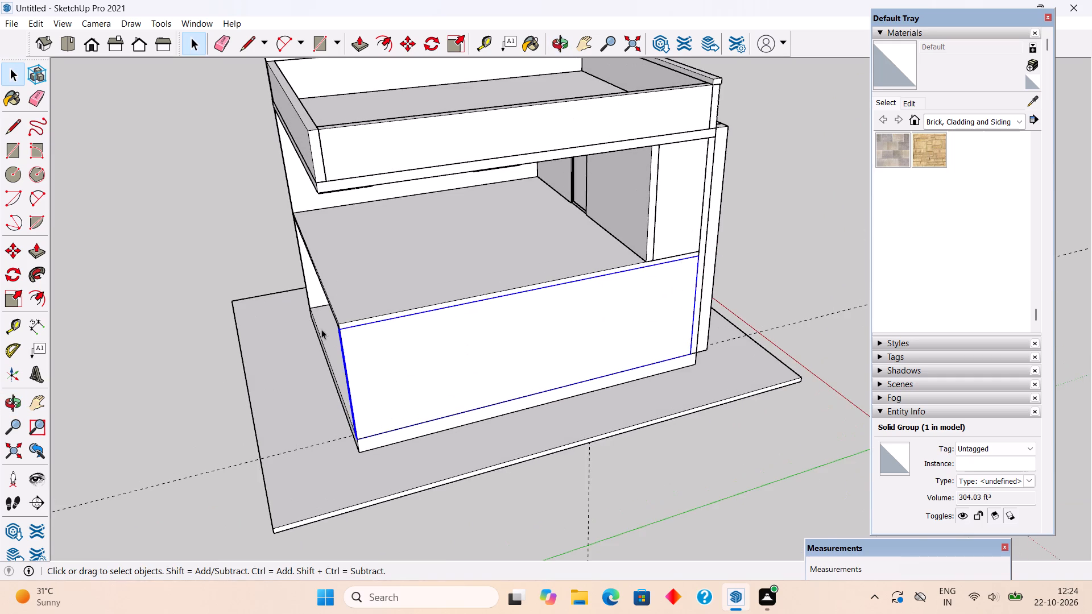
middle_drag(412, 367, 644, 337)
scroll(522, 434, up, 3)
key(t)
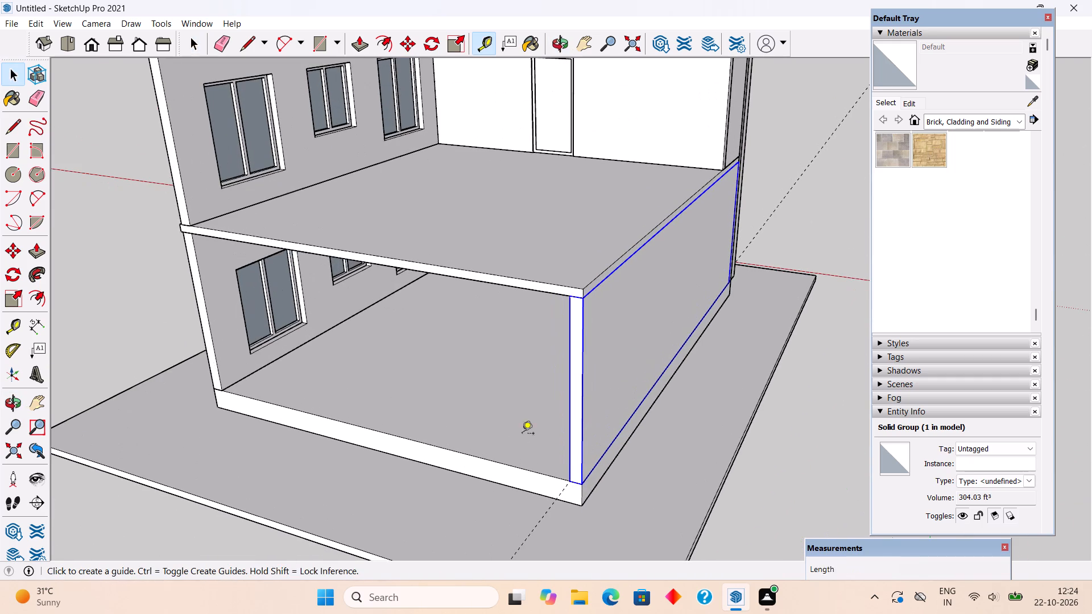
click(495, 459)
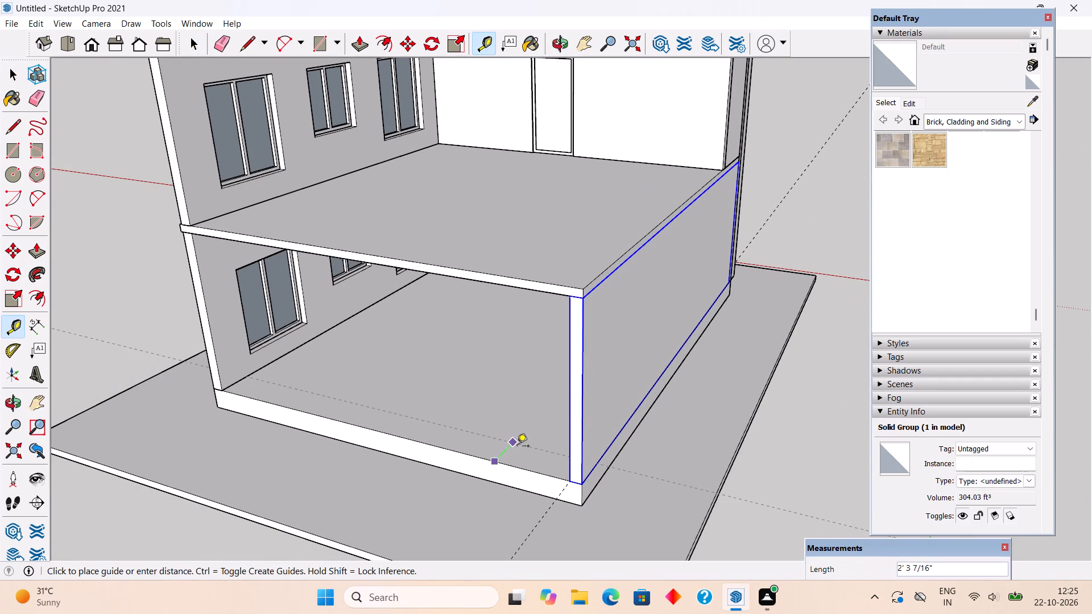
text(9")
key(Return)
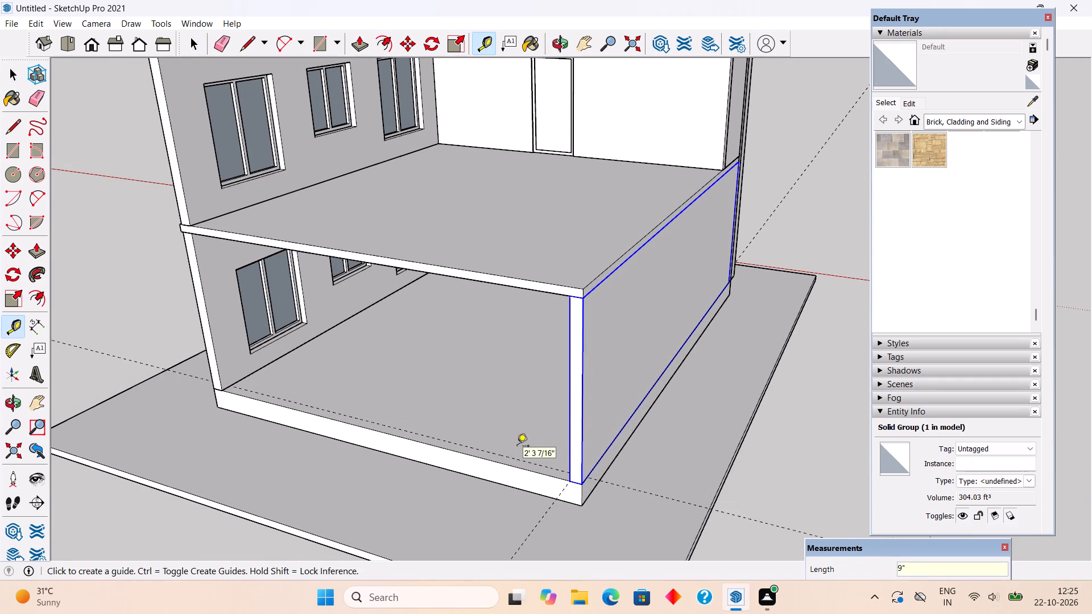
Draw a 26' 8" by 9" rectangle along the plinth's rear edge, between the two ground-floor side walls.
key(r)
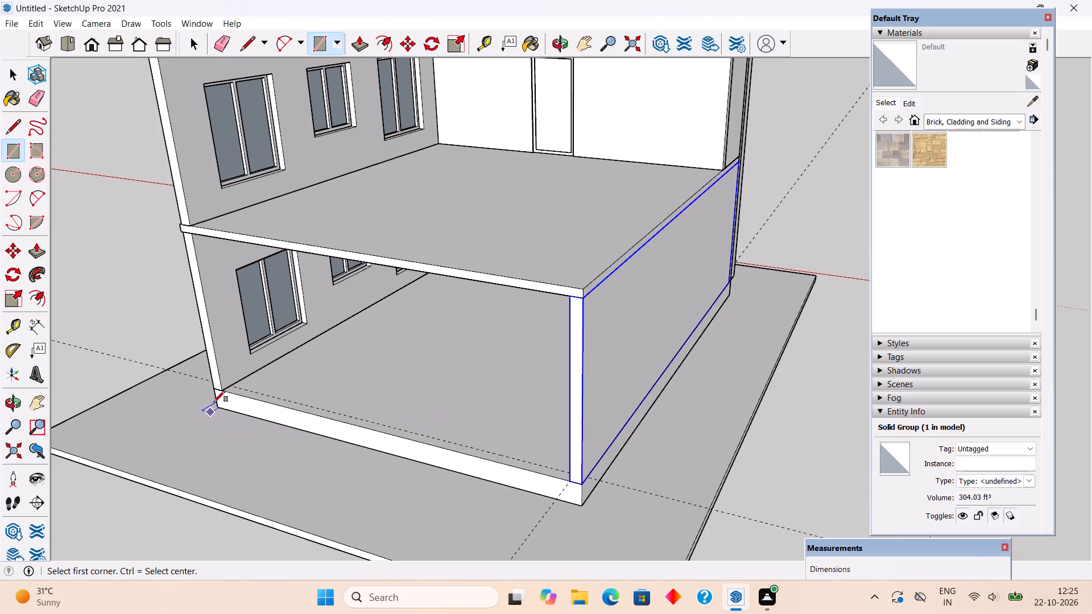
scroll(222, 387, up, 2)
click(234, 386)
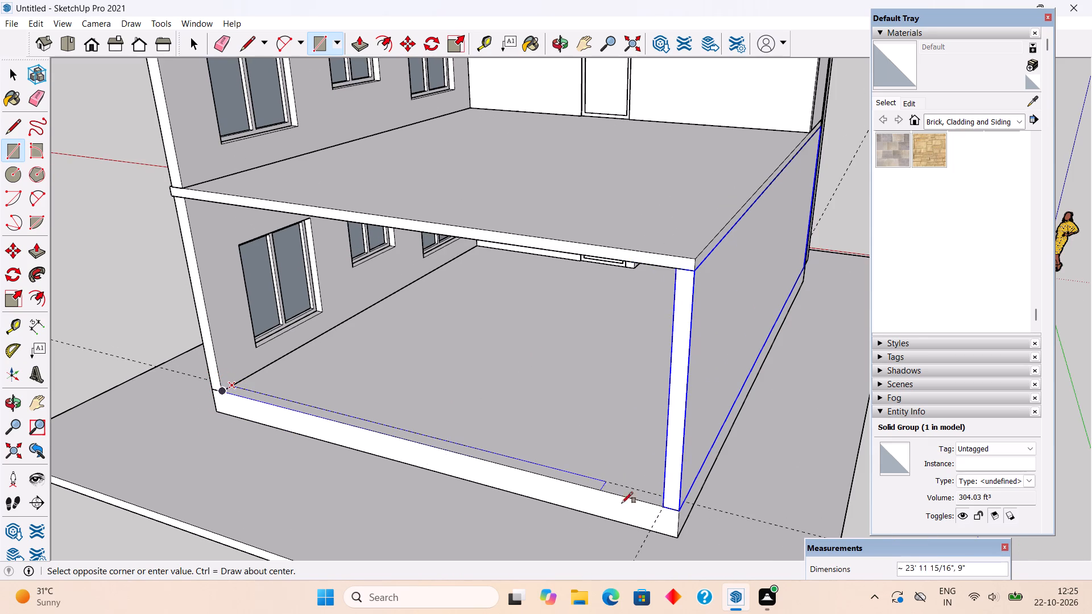
click(664, 513)
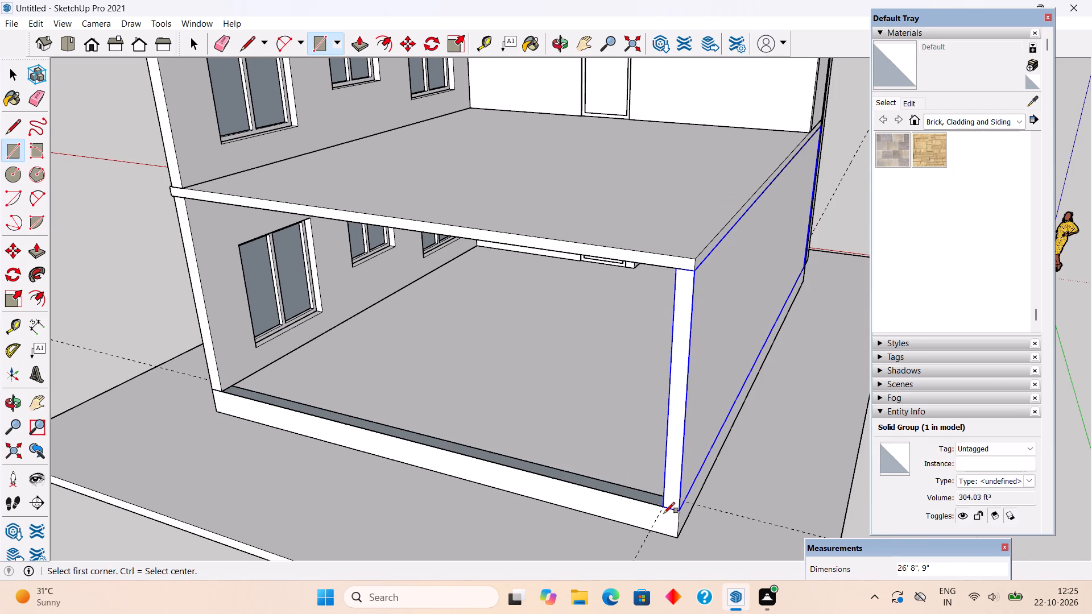
Pull the rear 9" strip up to the underside of the first-floor slab and make the resulting wall a group.
key(p)
click(646, 498)
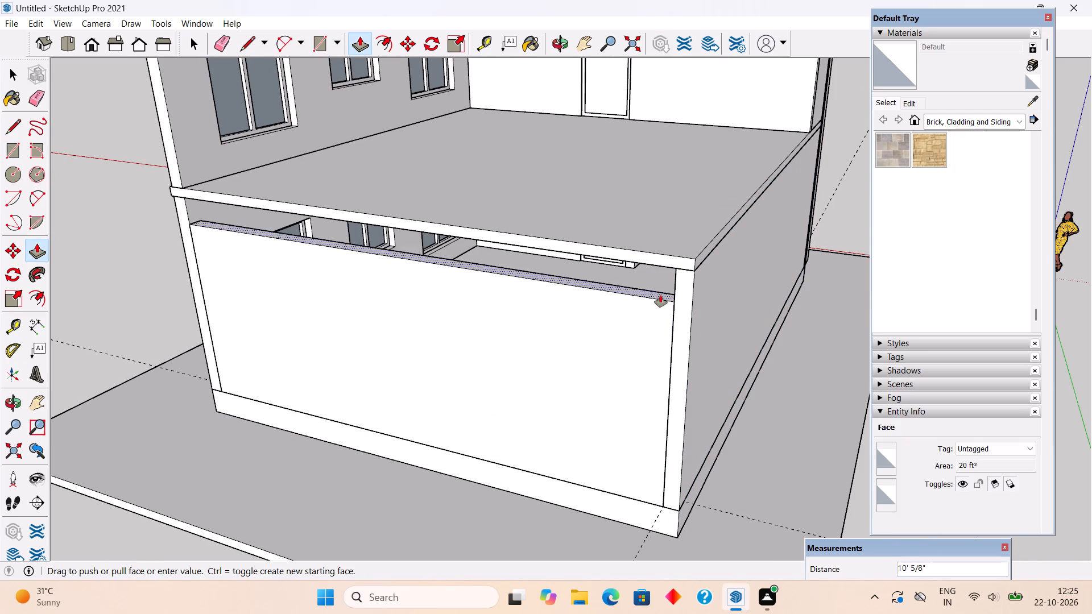
click(647, 262)
key(space)
triple_click(631, 340)
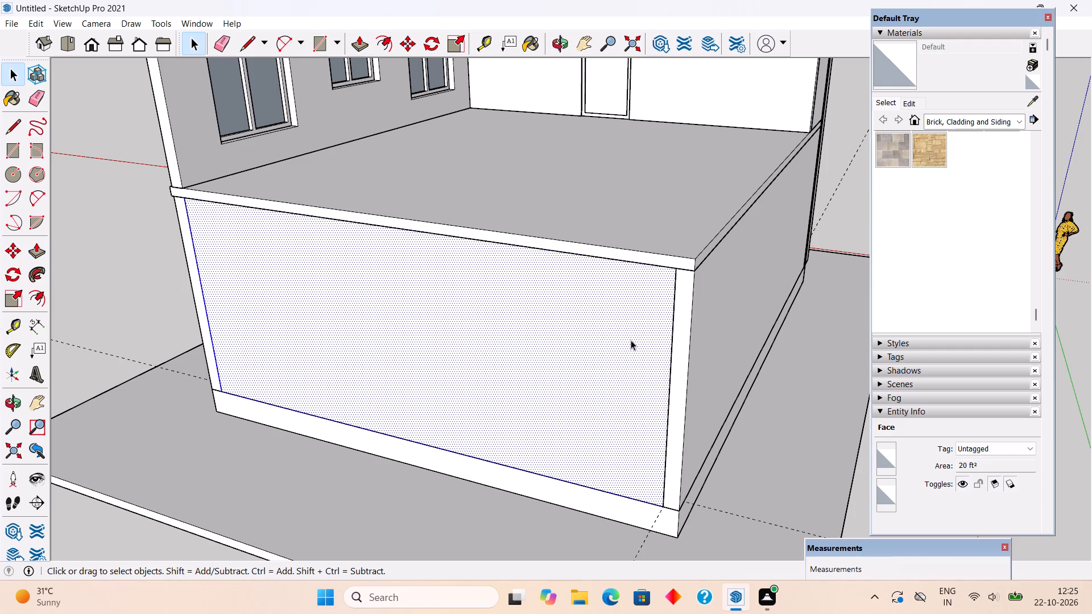
right_click(631, 340)
click(662, 463)
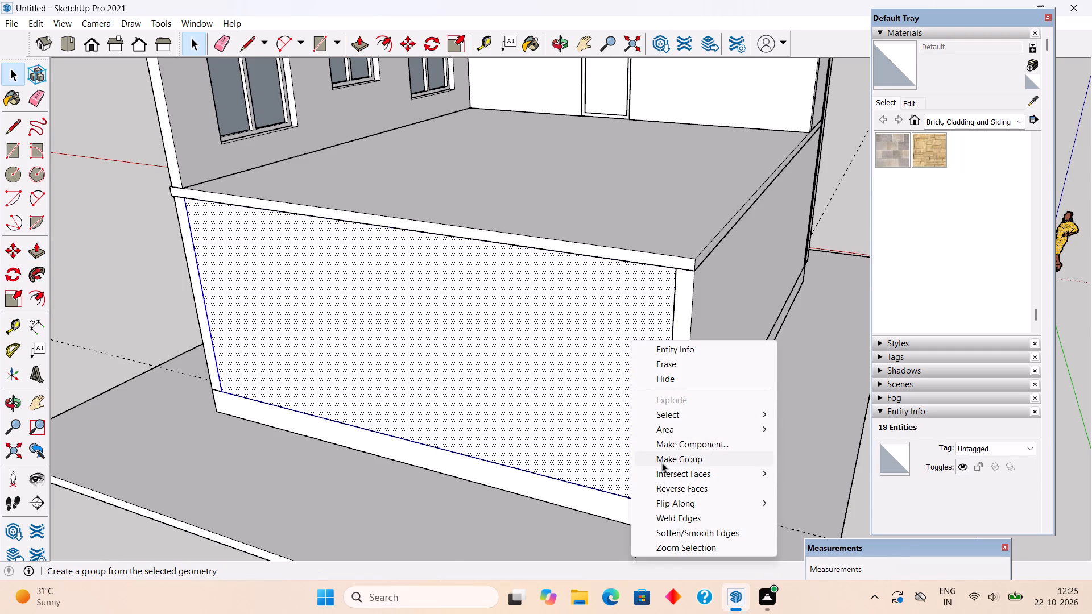
scroll(662, 463, down, 7)
click(238, 328)
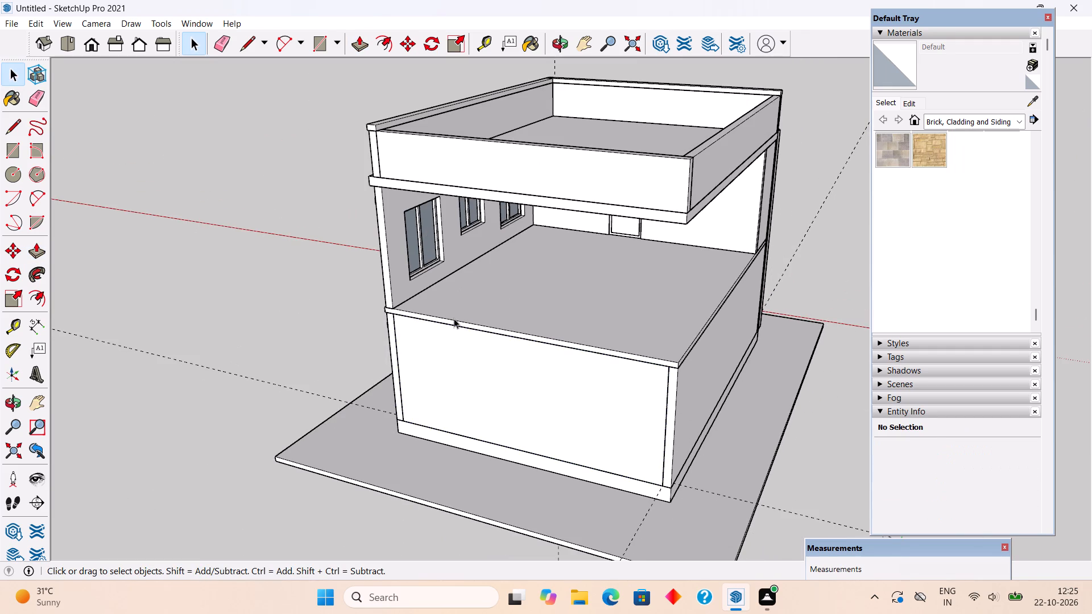
Place a guide 9" inside the first-floor slab's rear top edge.
scroll(455, 326, down, 2)
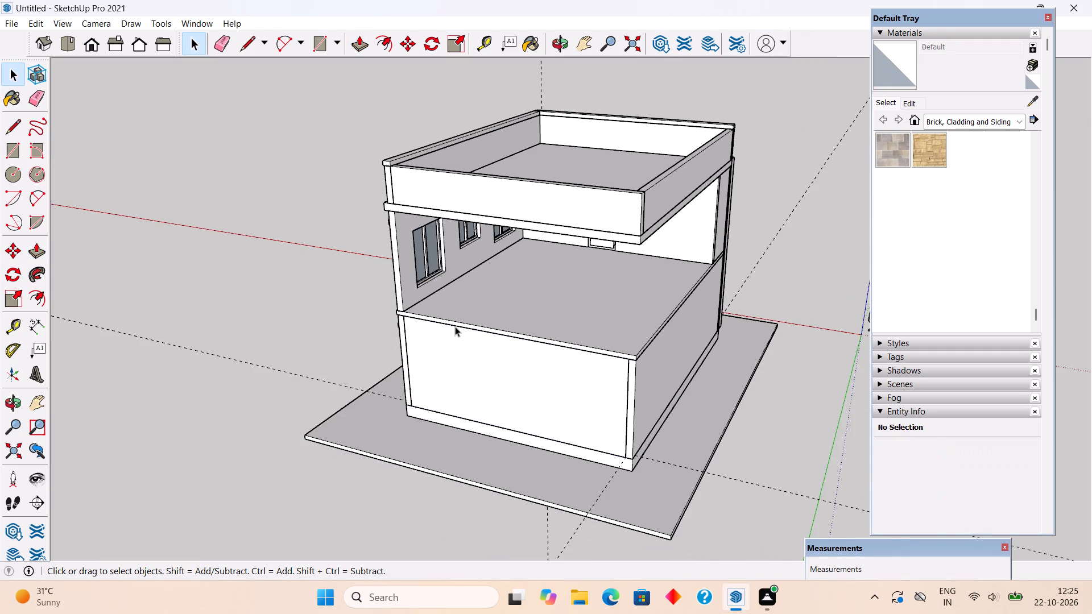
middle_drag(455, 348, 454, 428)
scroll(565, 380, up, 3)
middle_drag(631, 425, 613, 470)
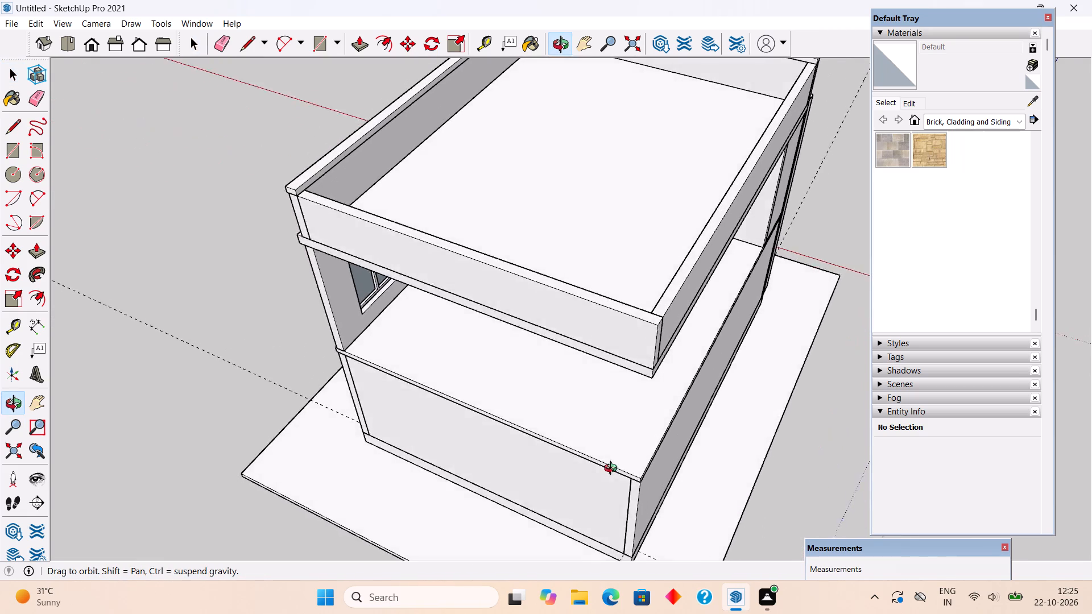
middle_drag(613, 470, 568, 503)
scroll(524, 471, up, 5)
key(t)
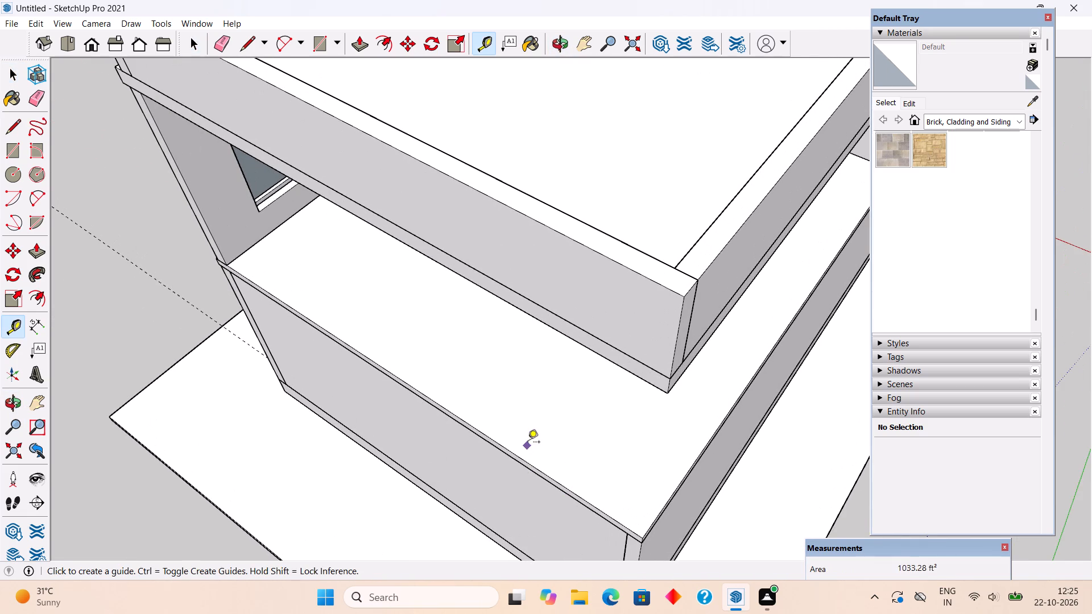
click(528, 462)
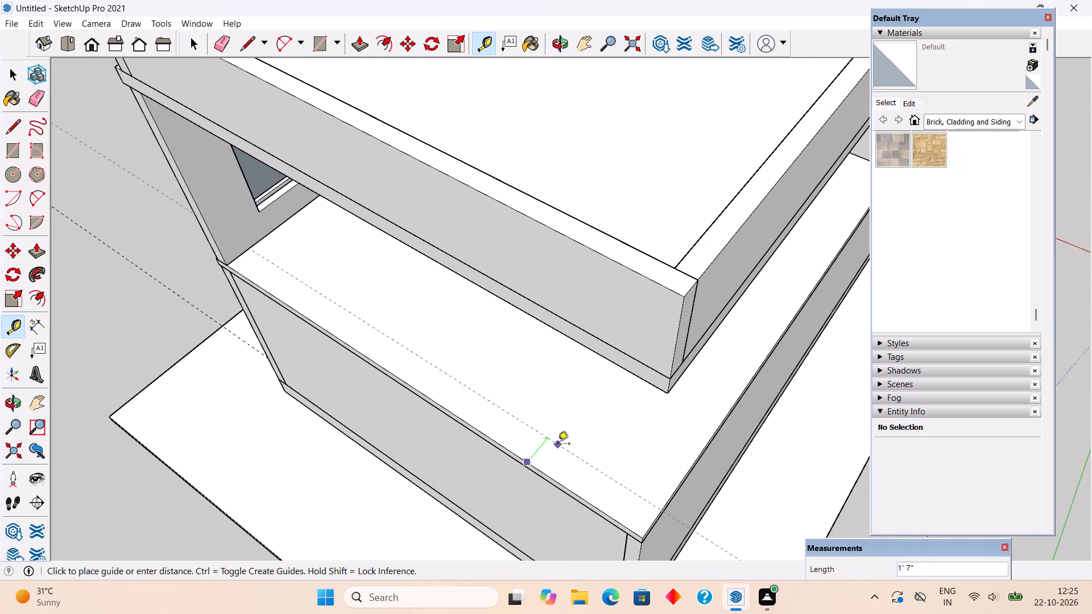
text(9")
key(Return)
Draw a 9" wide rectangle between the guide and the first-floor slab's rear edge, from the existing side wall to the open side.
key(r)
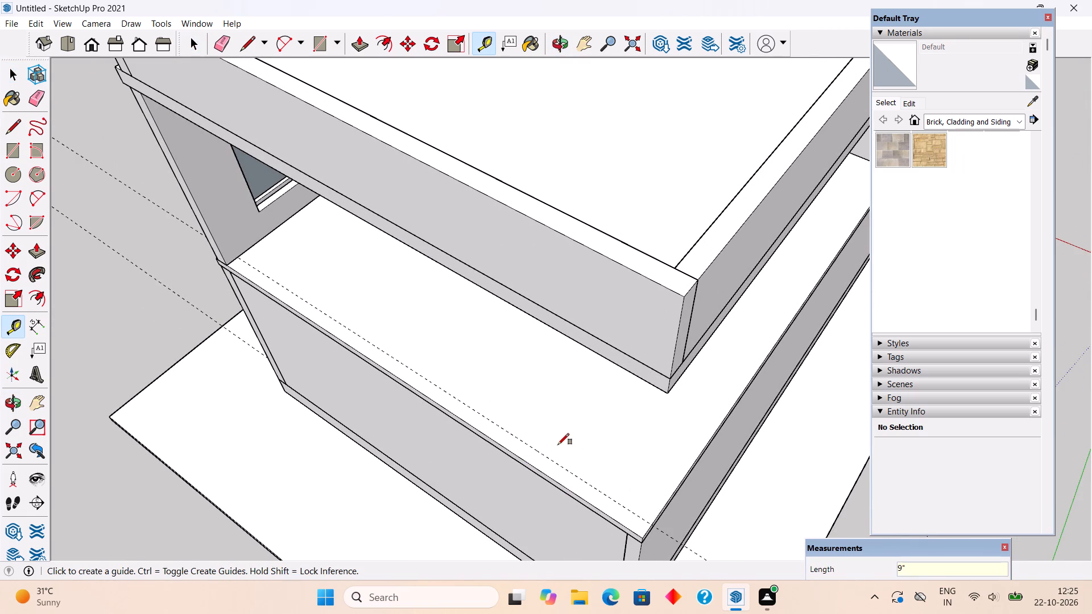
click(238, 255)
scroll(238, 255, down, 4)
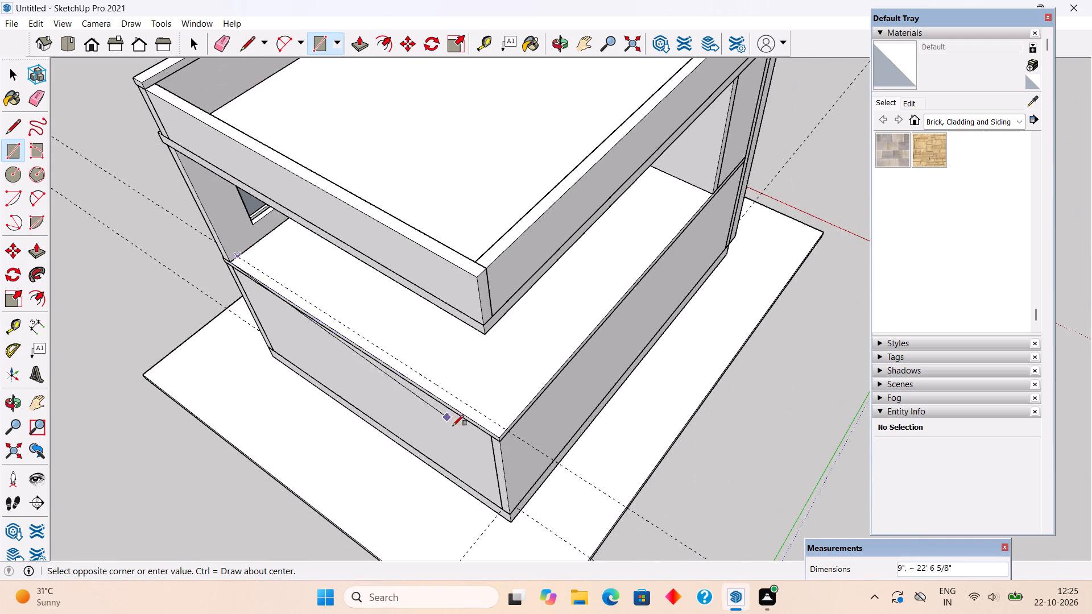
click(500, 439)
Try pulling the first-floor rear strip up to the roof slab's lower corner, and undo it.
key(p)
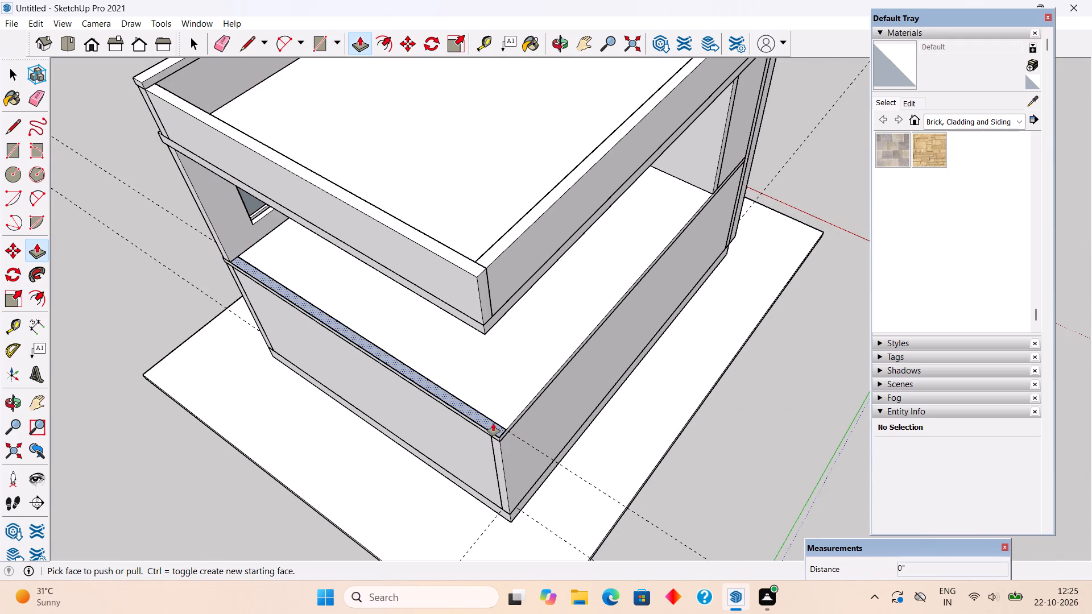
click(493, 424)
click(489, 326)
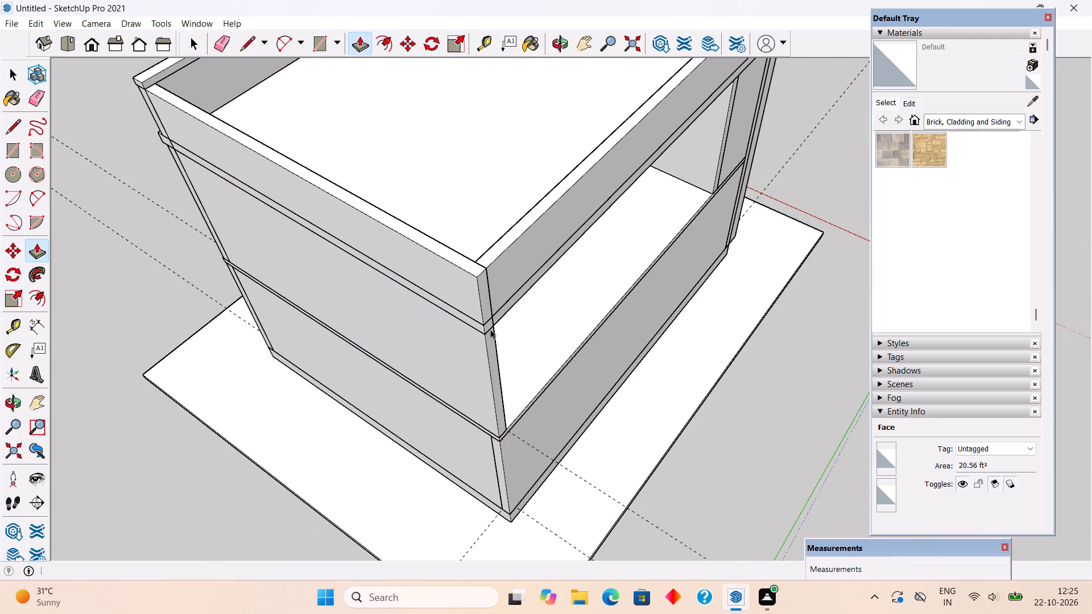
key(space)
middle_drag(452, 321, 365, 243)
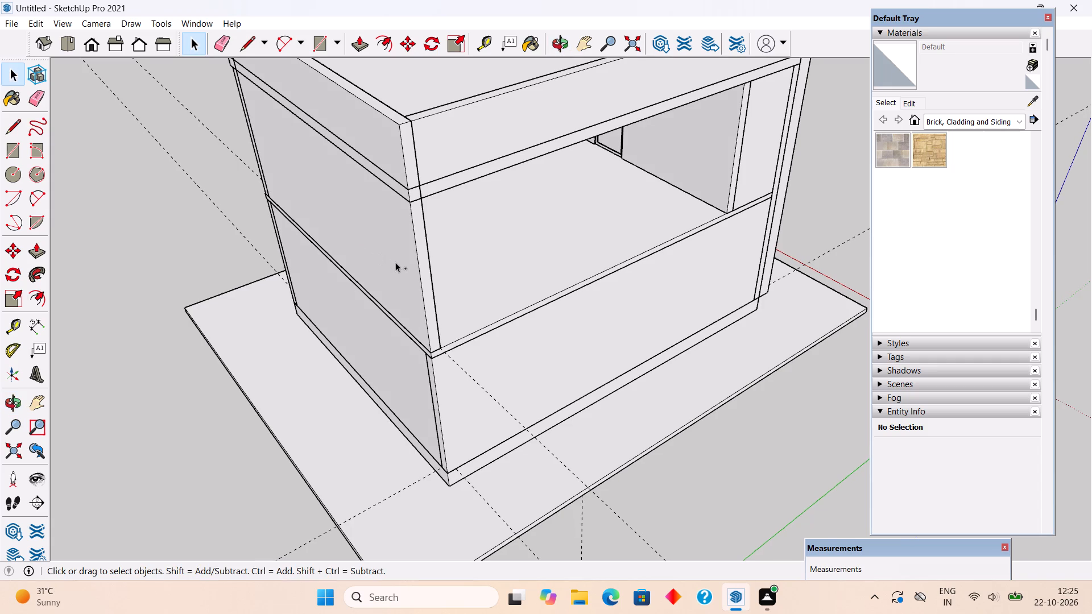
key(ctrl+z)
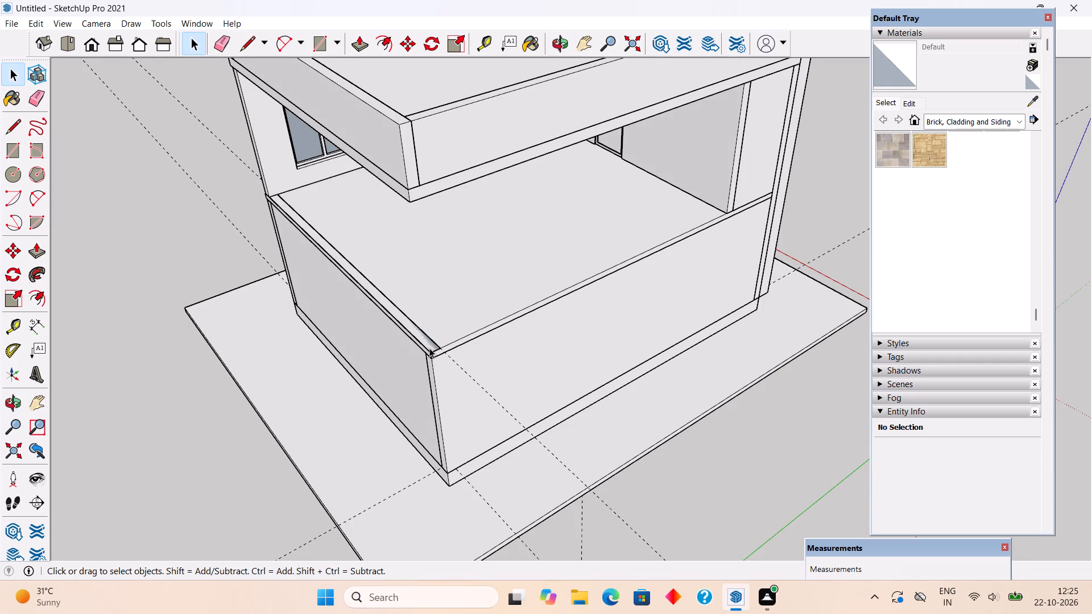
Pull the first-floor rear strip up 11' 6" to the underside of the roof slab and make the resulting wall a group.
key(p)
click(427, 343)
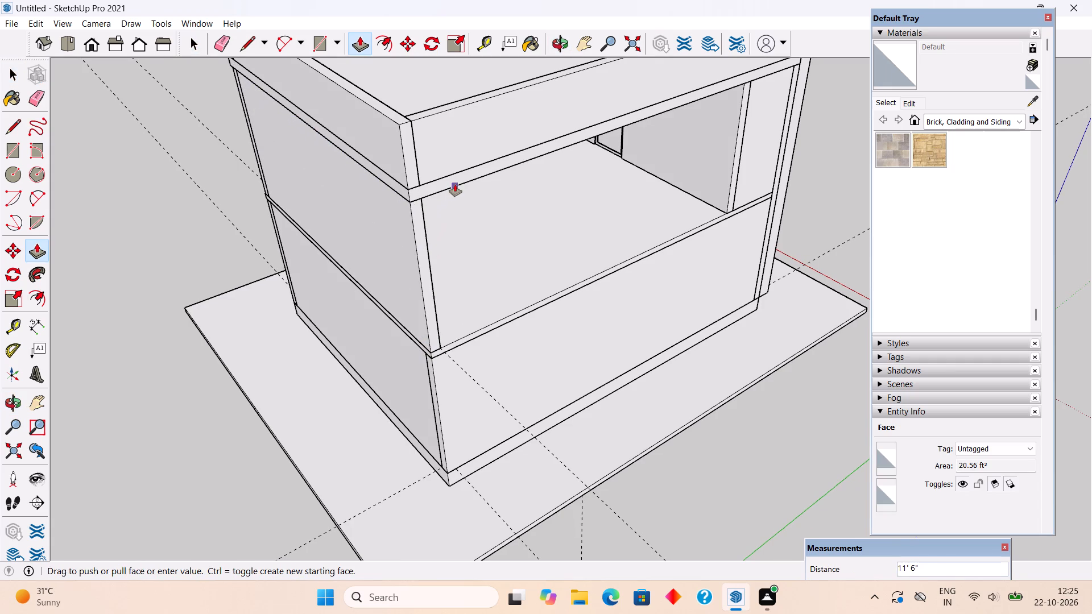
click(455, 184)
key(space)
triple_click(421, 281)
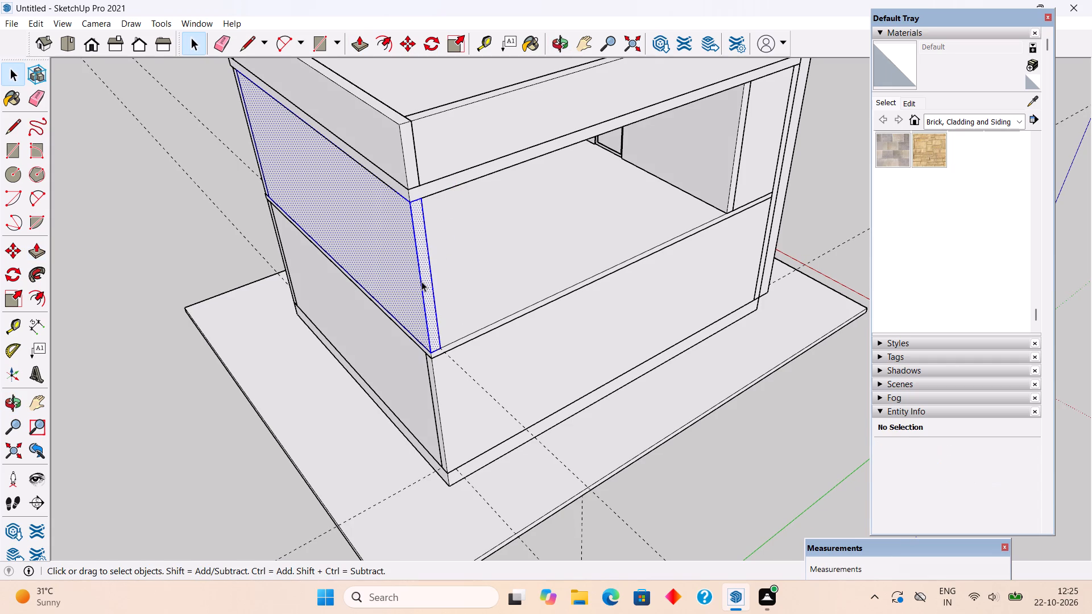
right_click(421, 281)
click(449, 397)
scroll(449, 397, down, 4)
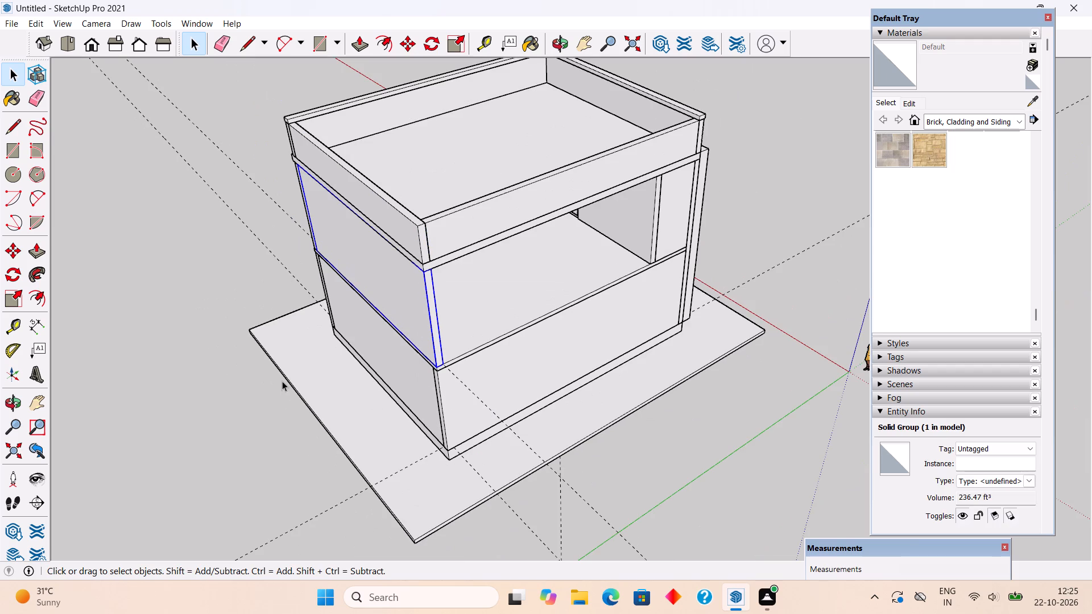
click(243, 403)
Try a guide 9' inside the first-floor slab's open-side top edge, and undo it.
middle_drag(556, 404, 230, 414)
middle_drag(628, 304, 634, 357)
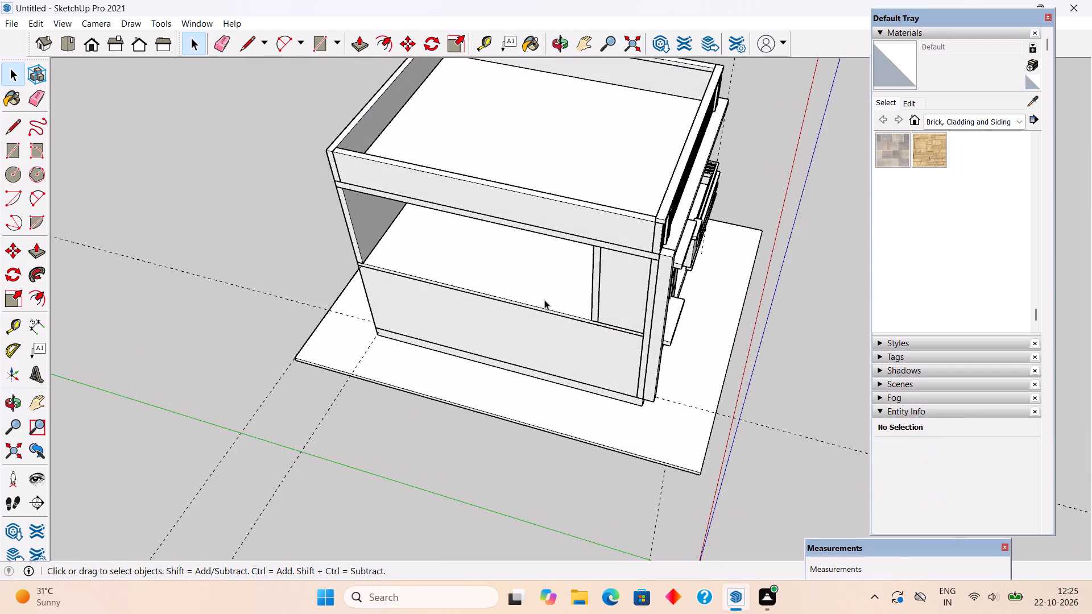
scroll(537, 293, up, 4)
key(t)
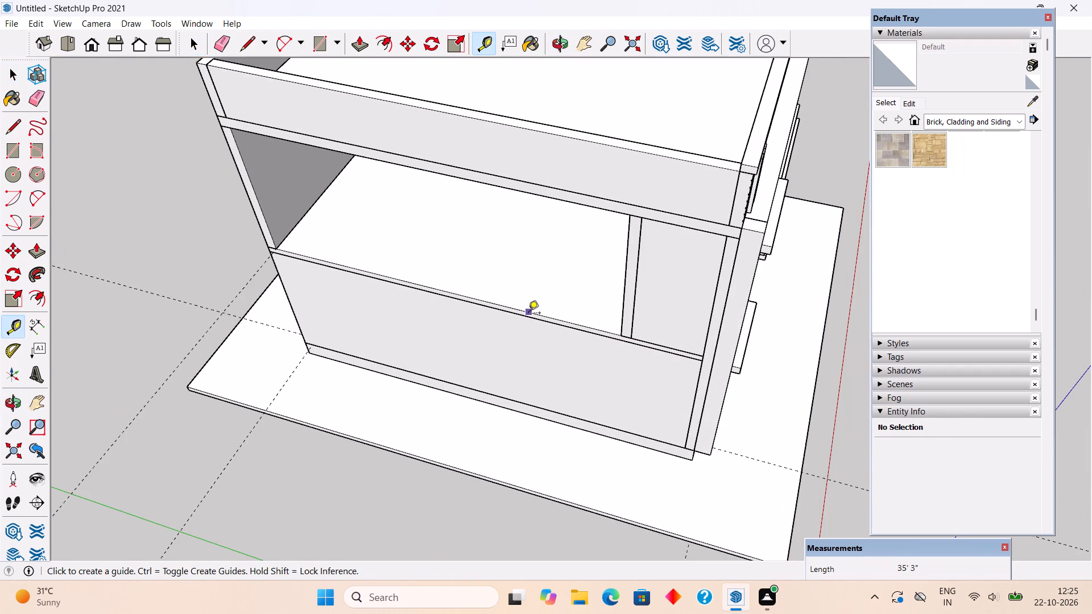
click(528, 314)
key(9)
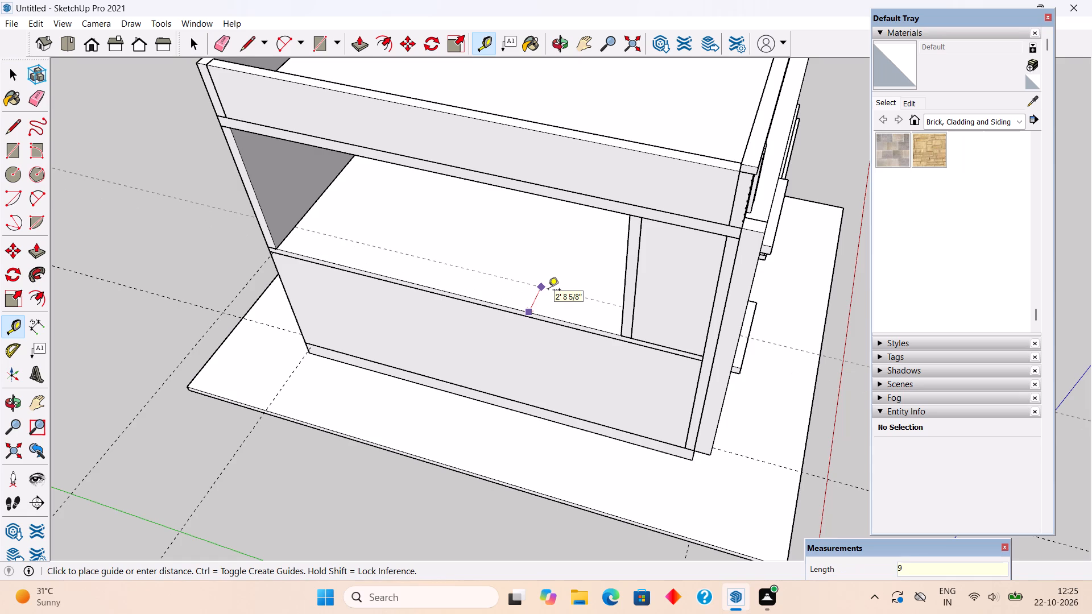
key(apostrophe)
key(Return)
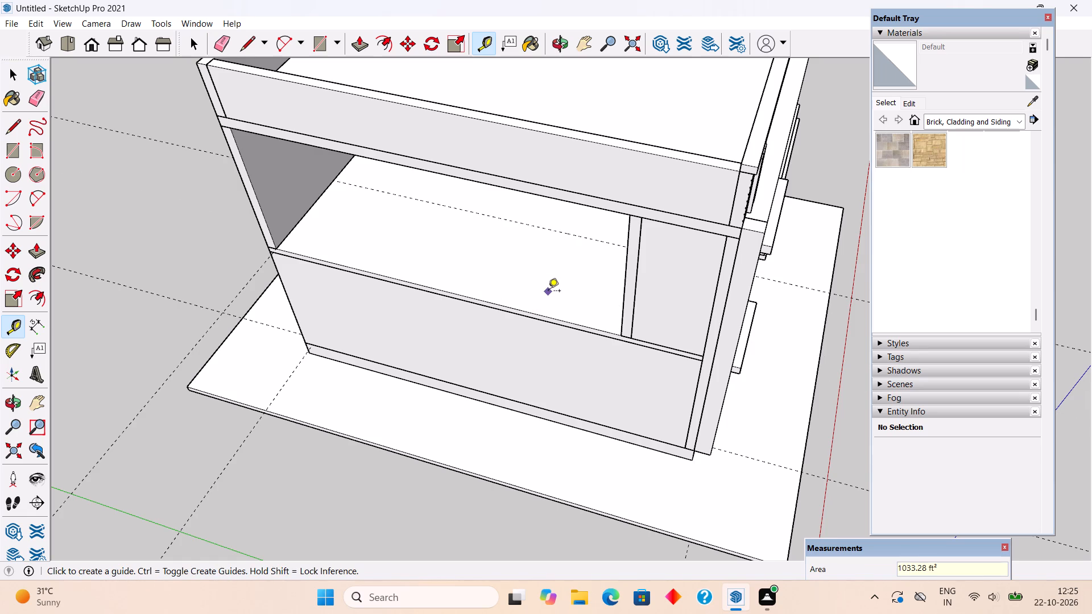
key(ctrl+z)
Place a guide 9" inside the first-floor slab's open-side top edge.
click(542, 320)
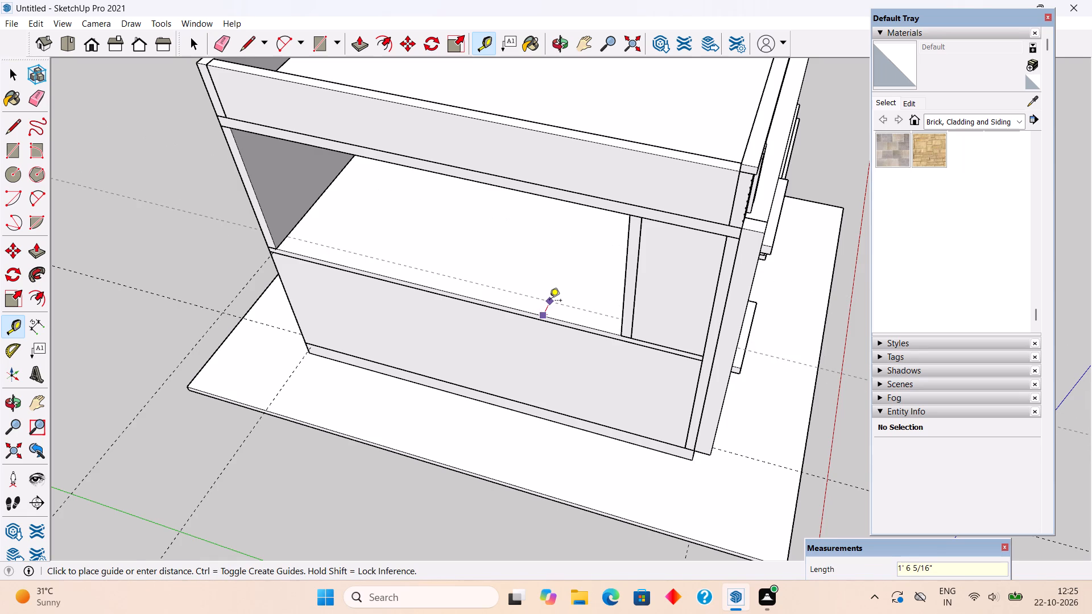
text(9")
key(Return)
Draw a 9" by 28' 6" rectangle along the first-floor slab's open-side edge, from the rear wall to the front wall by the balcony.
key(r)
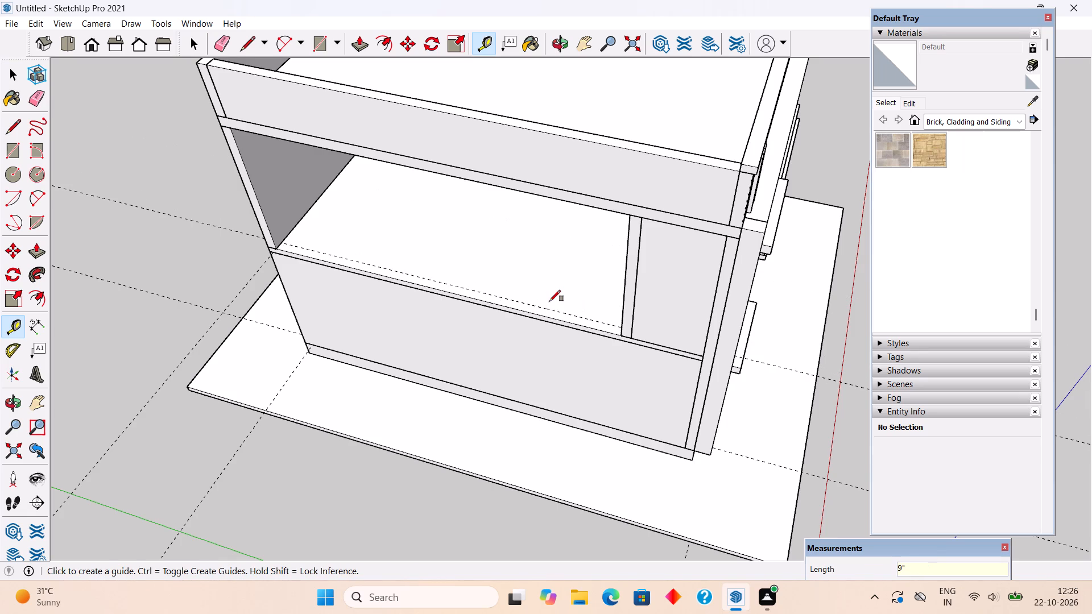
scroll(283, 243, up, 3)
click(282, 241)
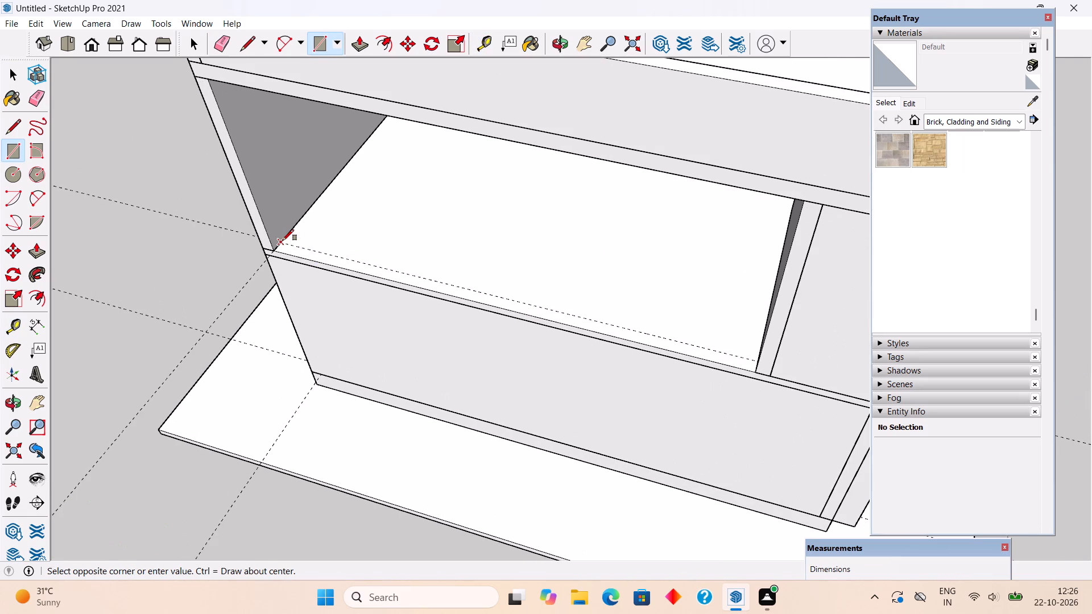
scroll(283, 240, down, 3)
click(630, 341)
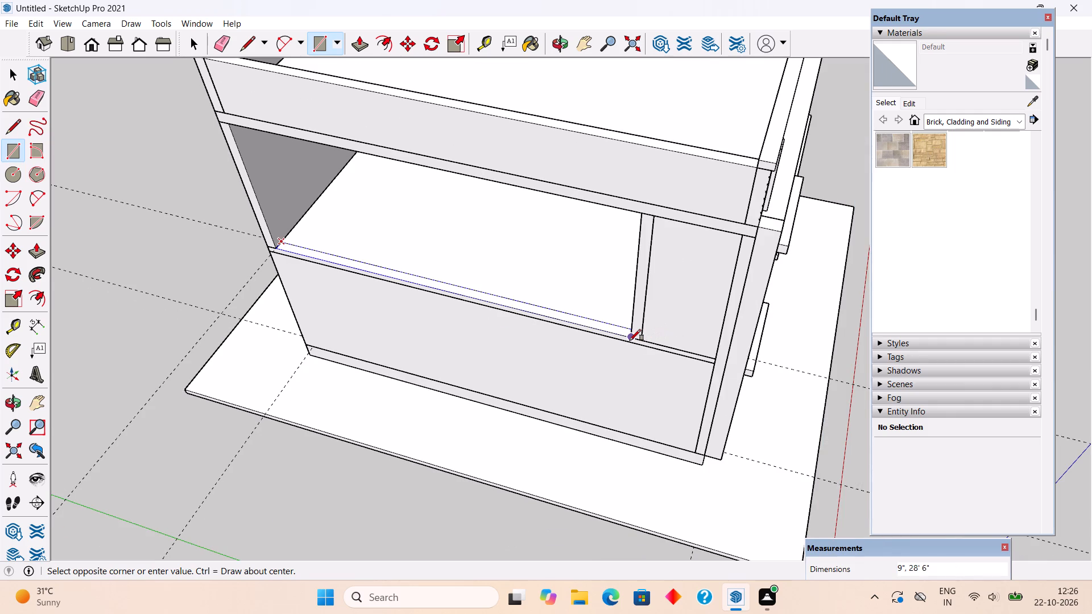
Pull the first-floor side strip up 11' 6" to the underside of the roof slab and make the resulting wall a group.
key(p)
click(614, 328)
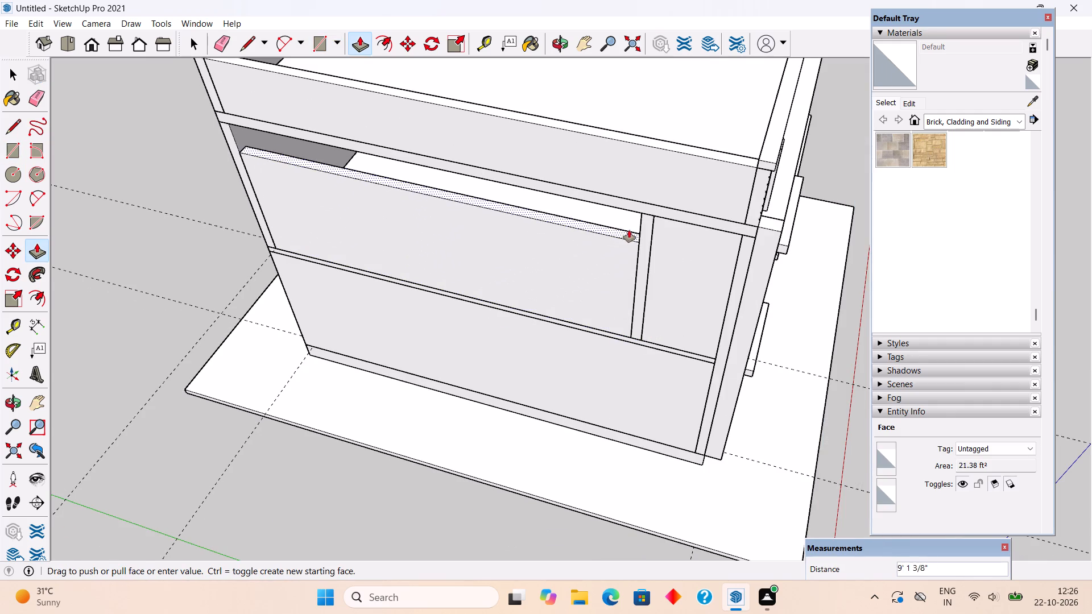
click(630, 213)
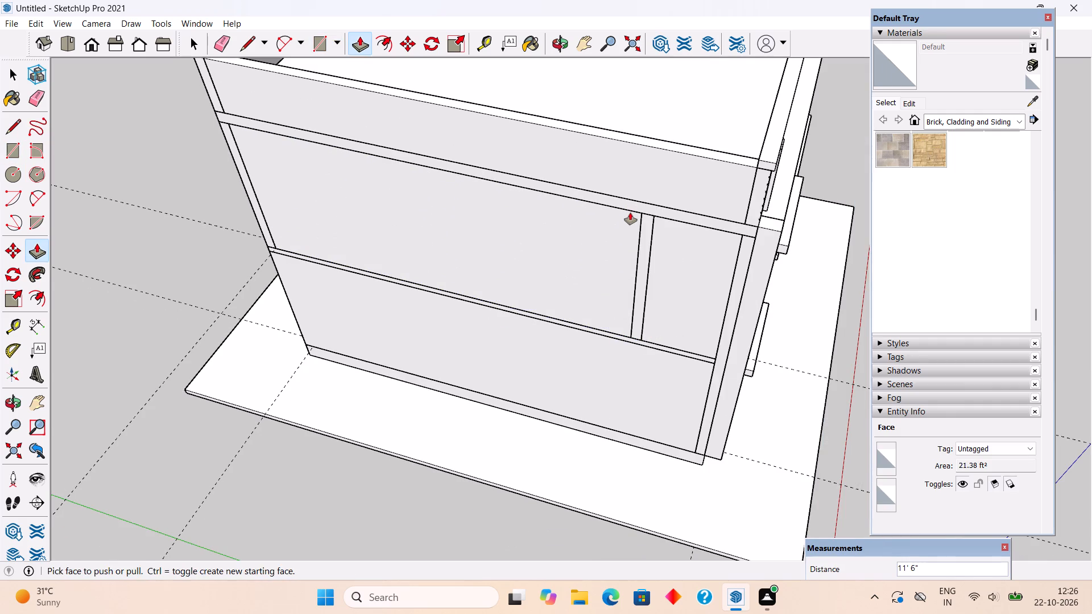
key(space)
triple_click(617, 238)
click(617, 238)
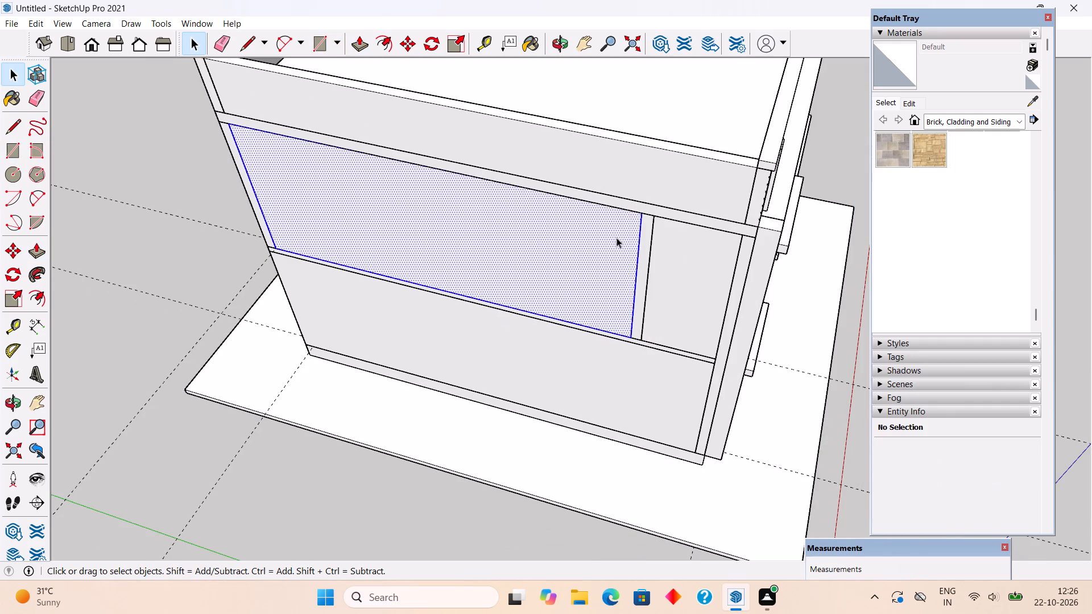
right_click(617, 238)
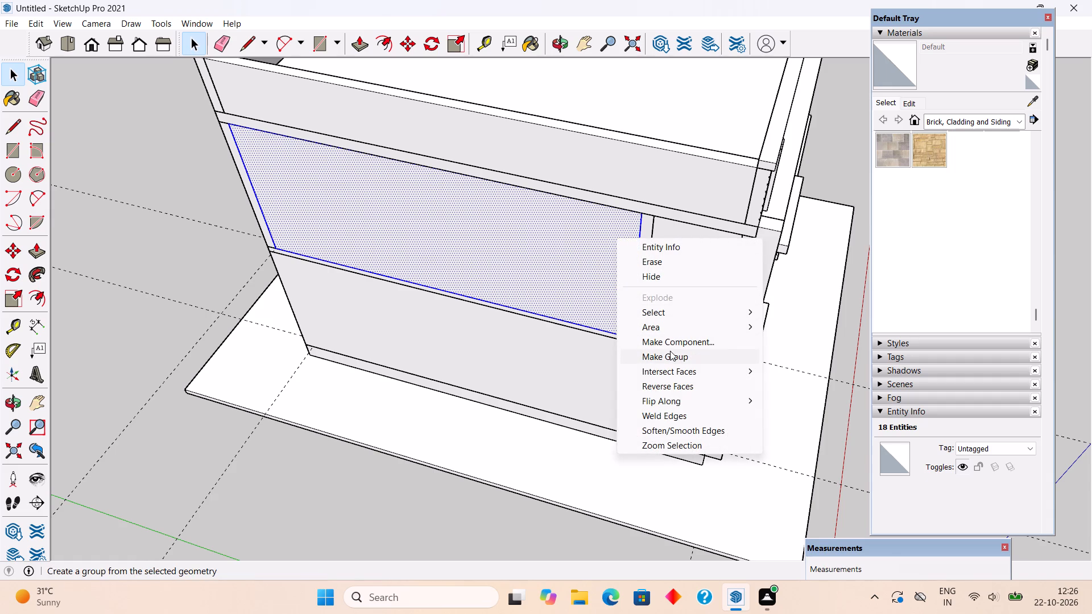
click(670, 351)
scroll(671, 350, down, 6)
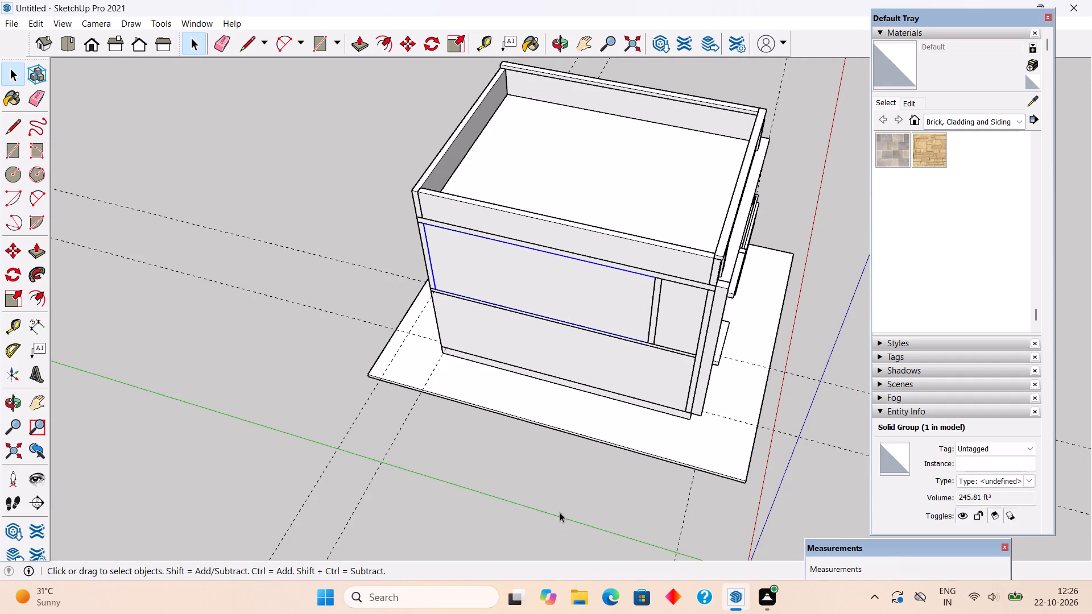
click(560, 512)
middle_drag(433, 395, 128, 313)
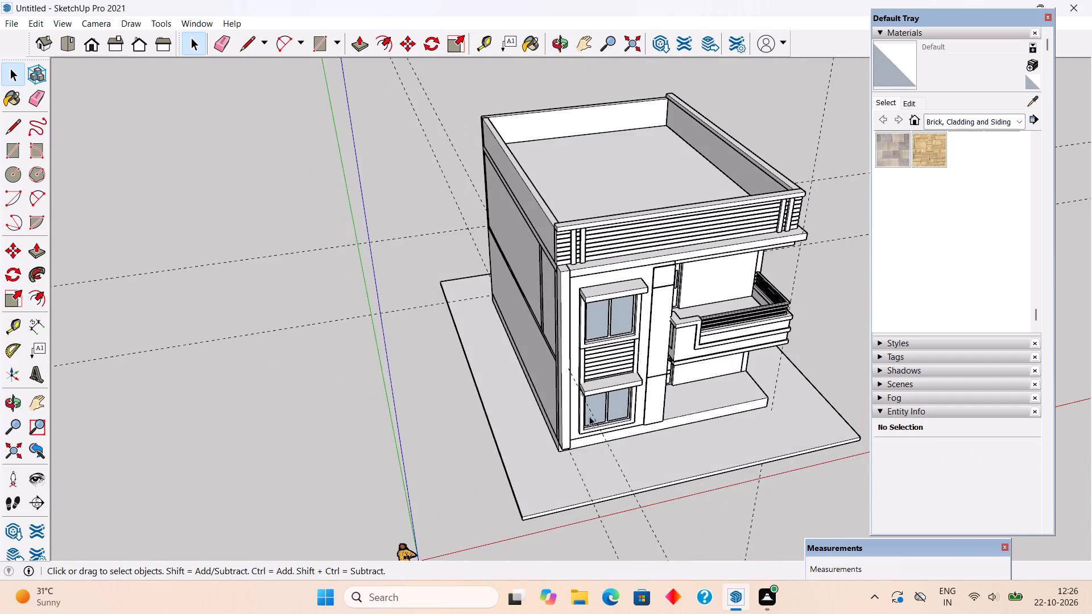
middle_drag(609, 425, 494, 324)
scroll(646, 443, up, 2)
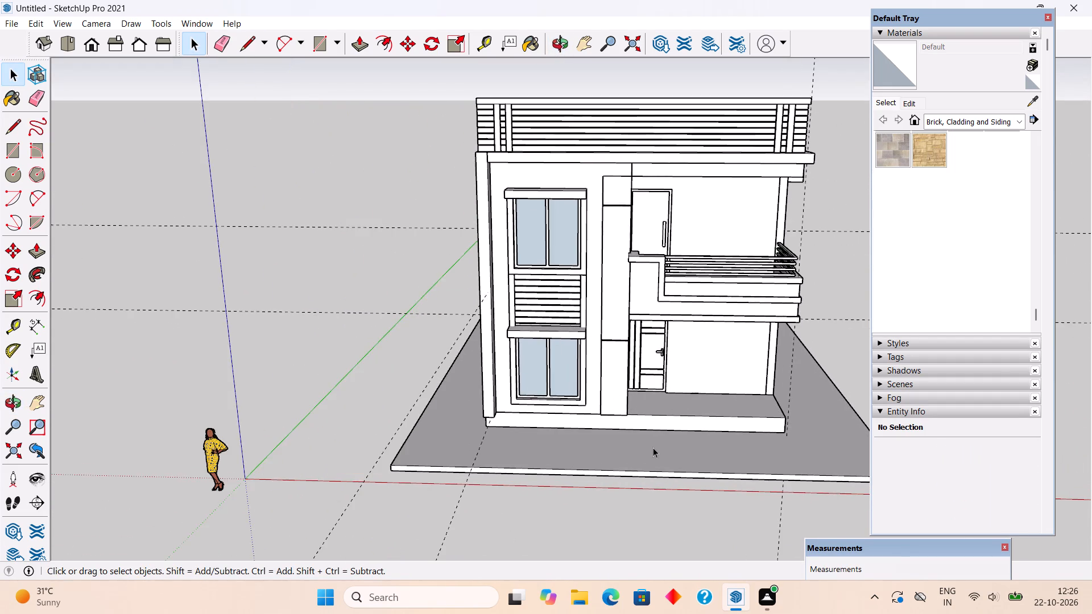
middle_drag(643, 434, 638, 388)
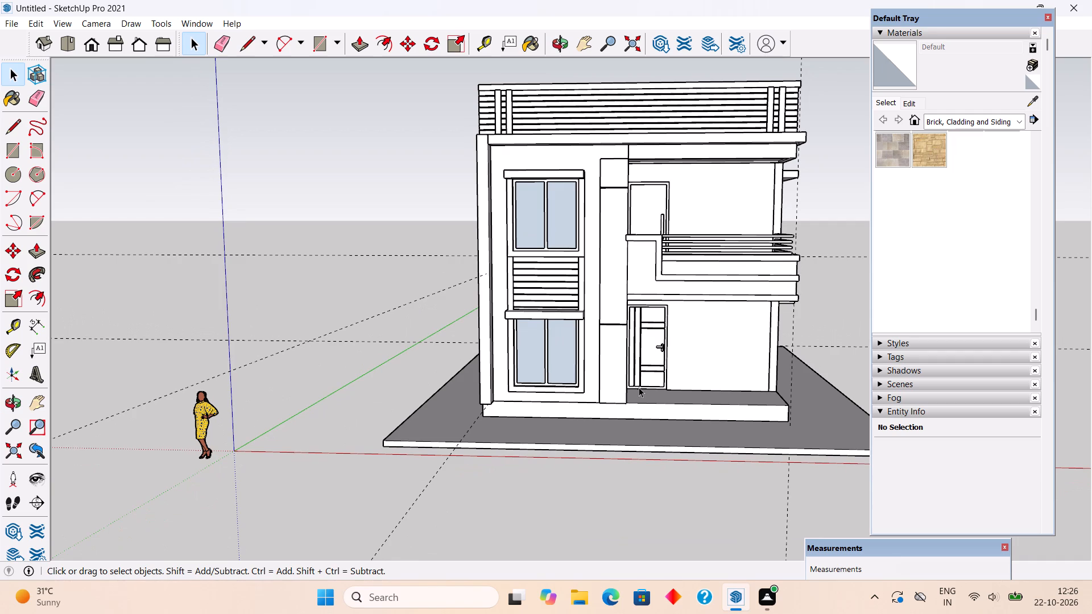
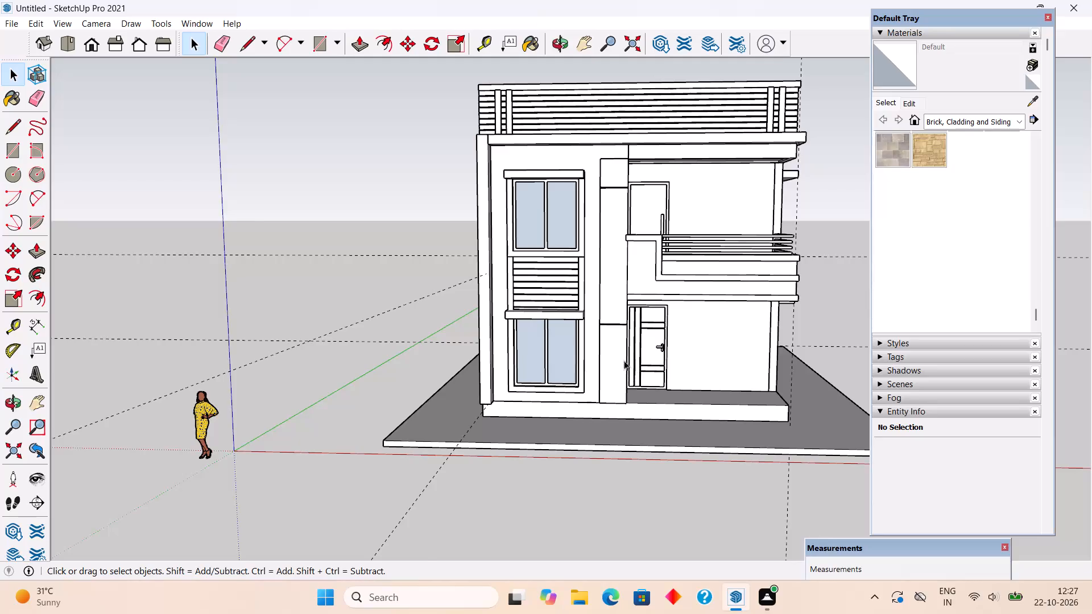
Extend the tall corner column beside the front windows by pulling its bottom face down to the ground slab.
scroll(613, 356, down, 4)
middle_drag(567, 367, 388, 274)
scroll(445, 341, up, 6)
scroll(536, 343, up, 7)
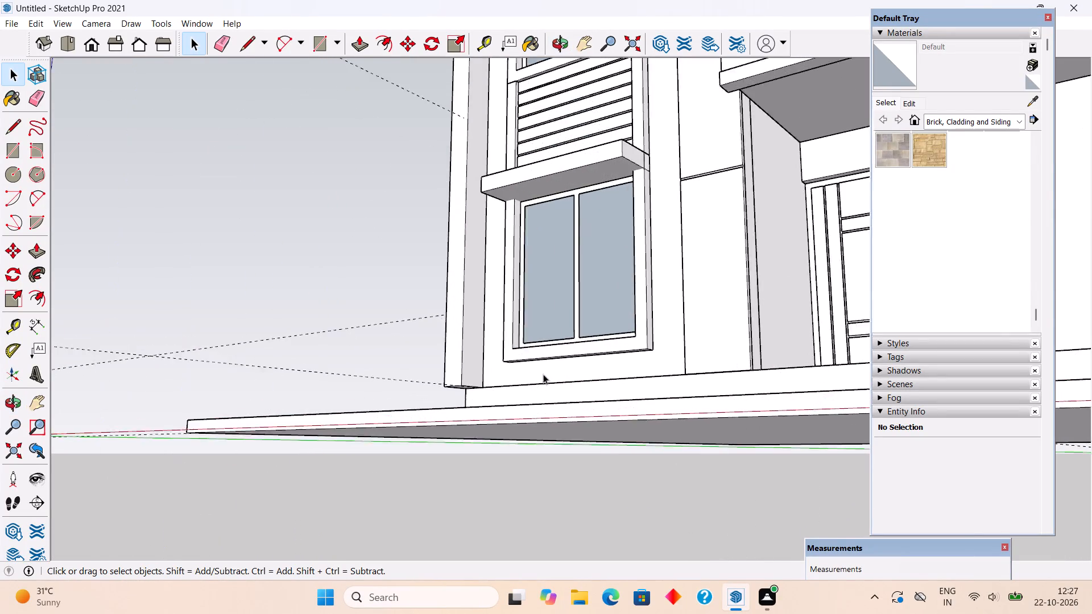
scroll(543, 374, up, 8)
triple_click(419, 355)
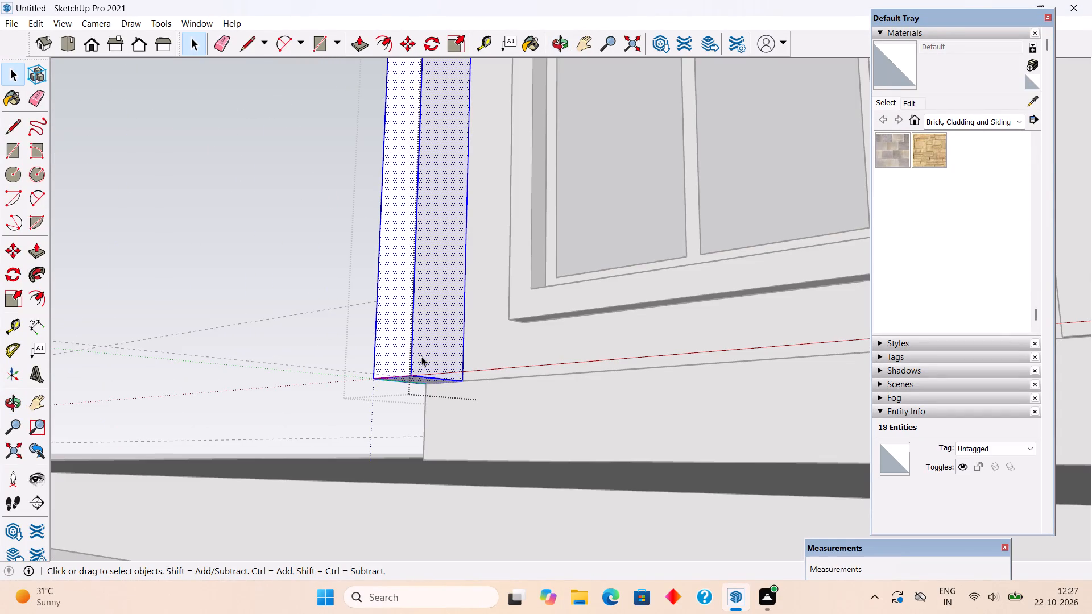
key(p)
click(418, 381)
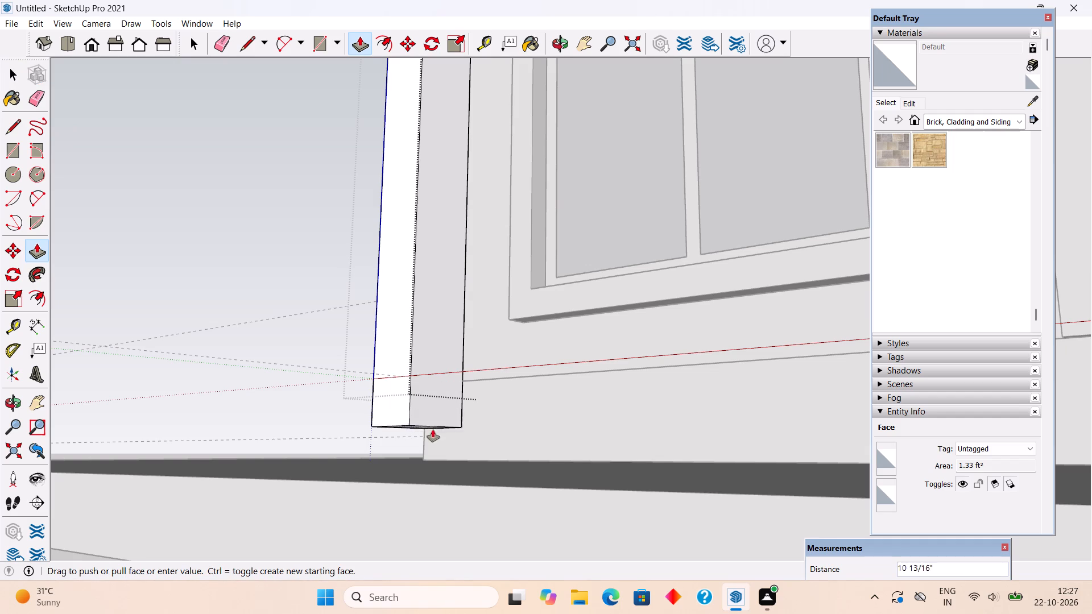
click(441, 482)
key(space)
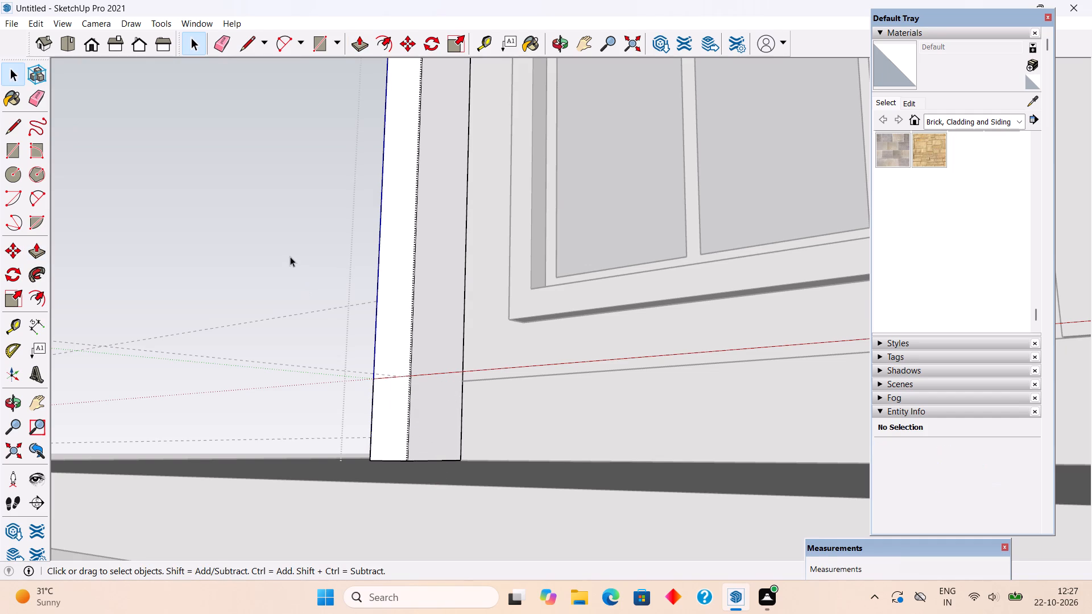
click(290, 256)
Examine the front facade, porch, balcony and windowed side of the house from several angles.
scroll(290, 256, down, 13)
scroll(355, 315, down, 8)
scroll(369, 312, up, 1)
scroll(369, 312, down, 2)
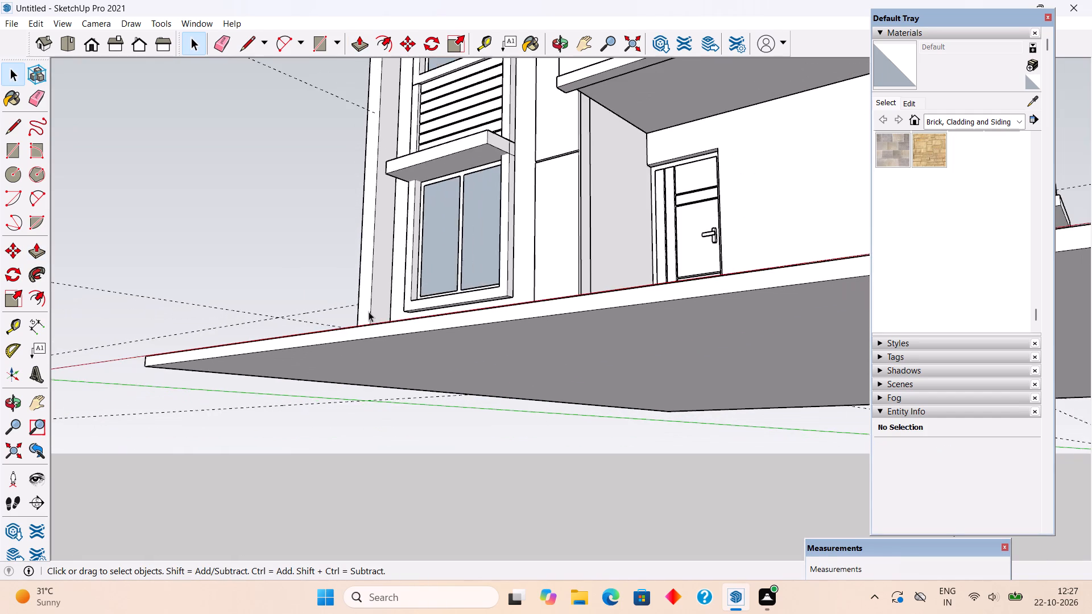
scroll(369, 312, down, 4)
middle_drag(378, 293, 259, 409)
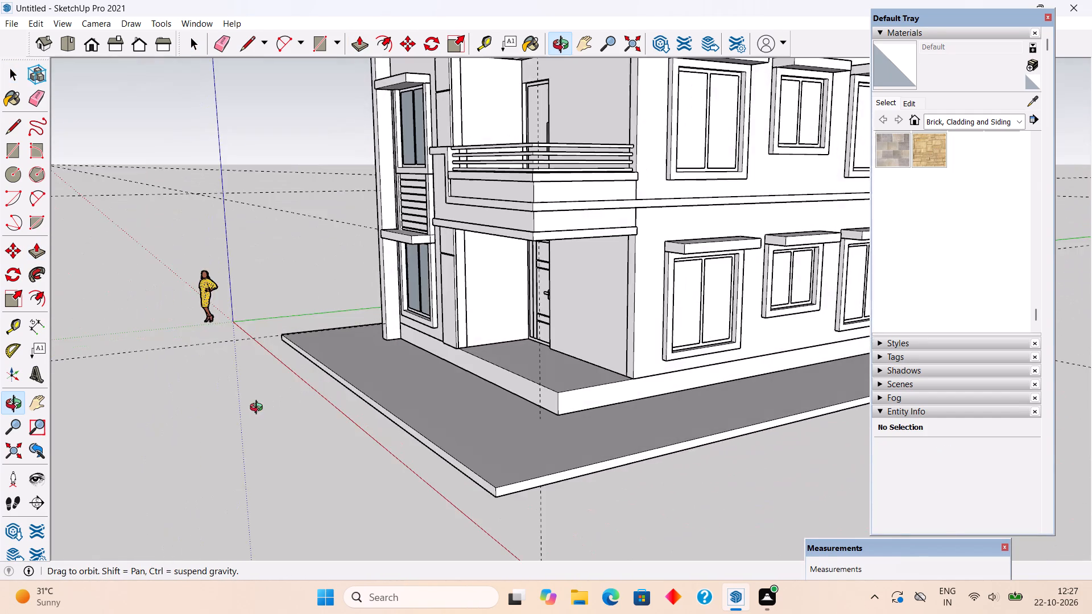
middle_drag(259, 409, 609, 458)
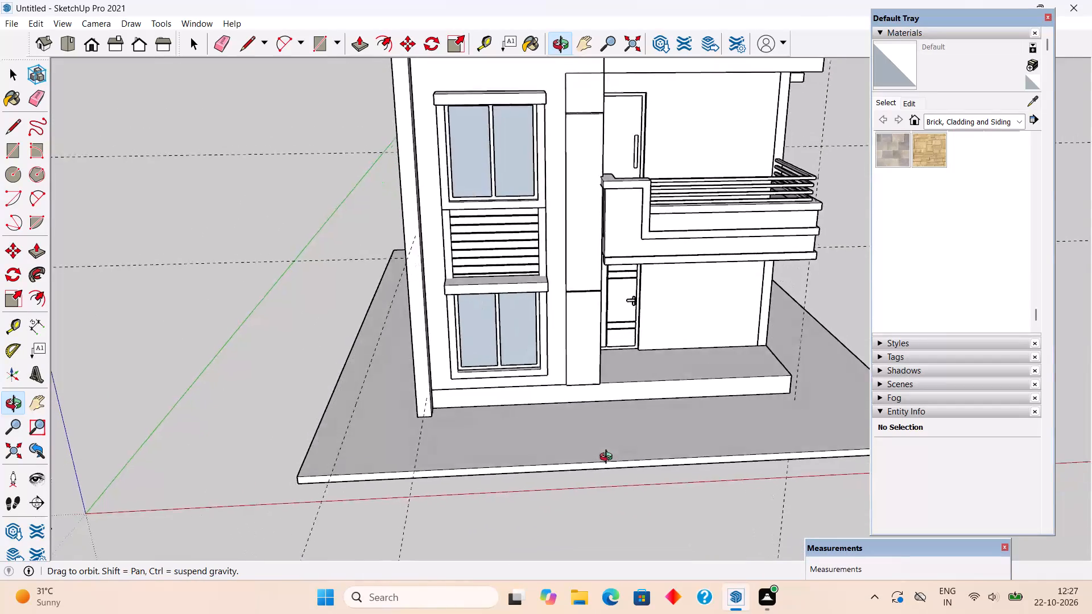
middle_drag(609, 458, 159, 416)
scroll(159, 416, down, 8)
middle_drag(226, 433, 590, 427)
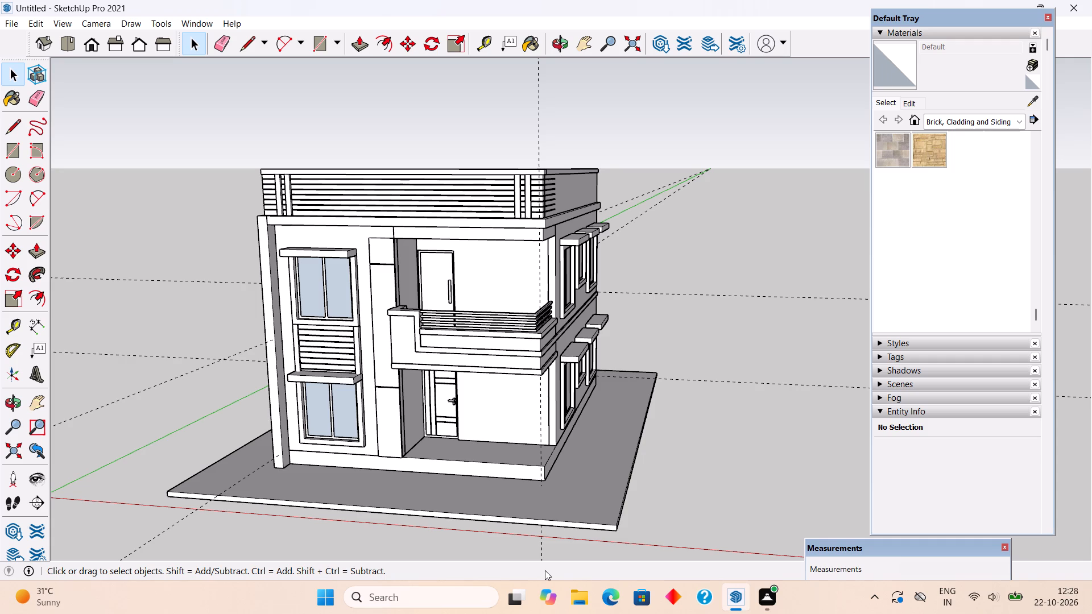
scroll(633, 613, down, 2)
scroll(486, 427, up, 1)
middle_drag(482, 426, 458, 399)
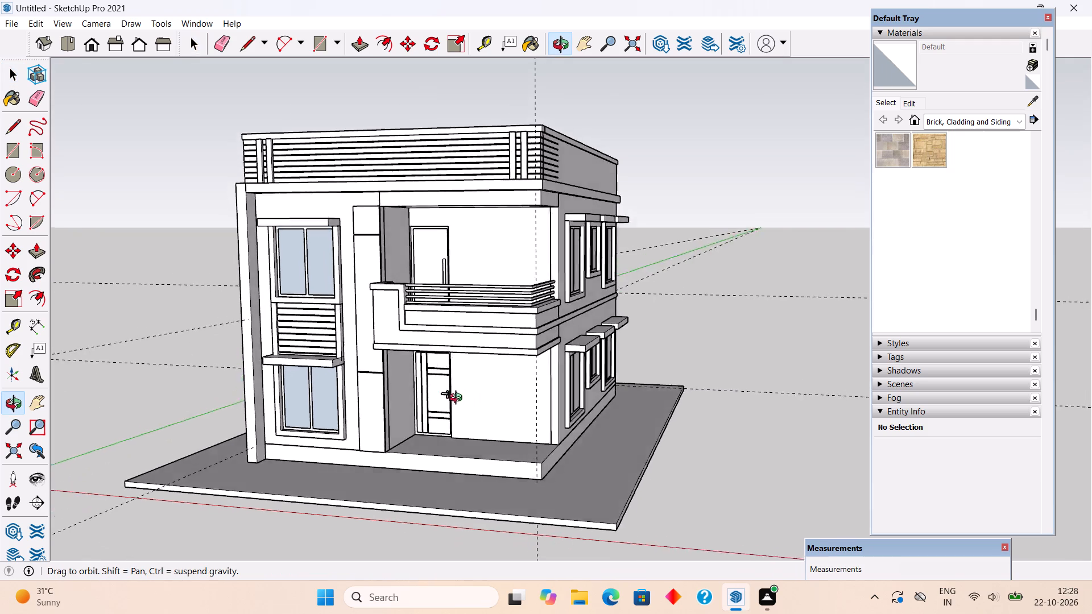
middle_drag(458, 399, 367, 352)
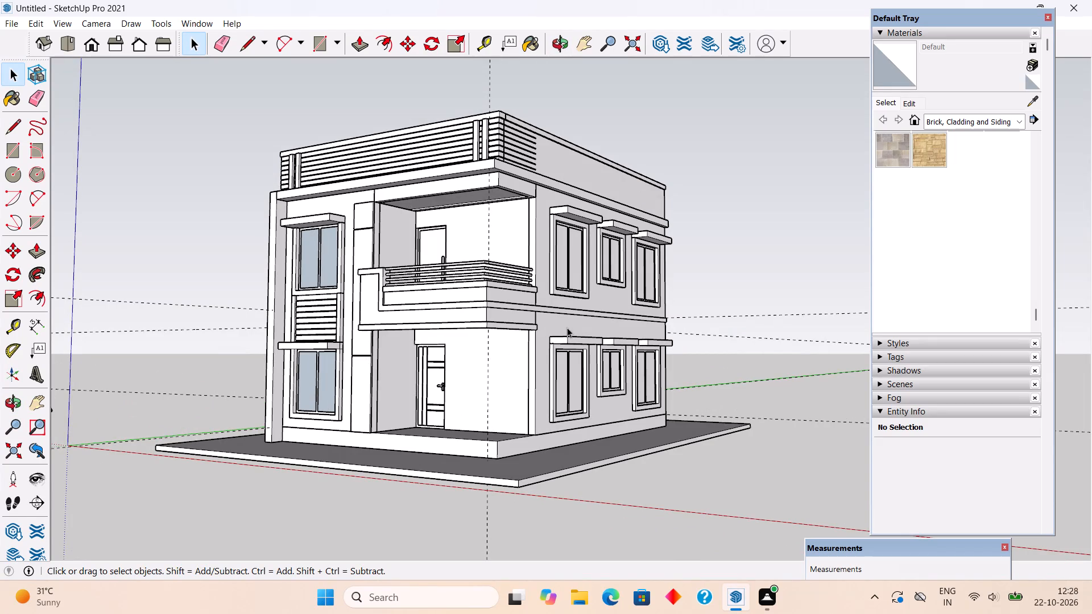
middle_drag(564, 326, 758, 383)
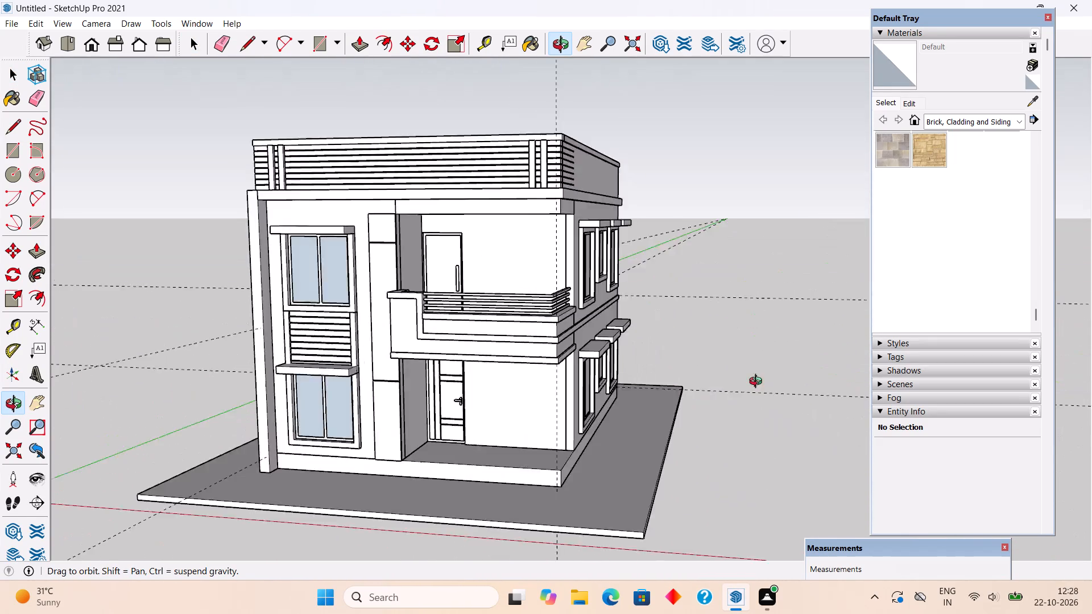
middle_drag(758, 383, 576, 352)
middle_drag(449, 458, 445, 479)
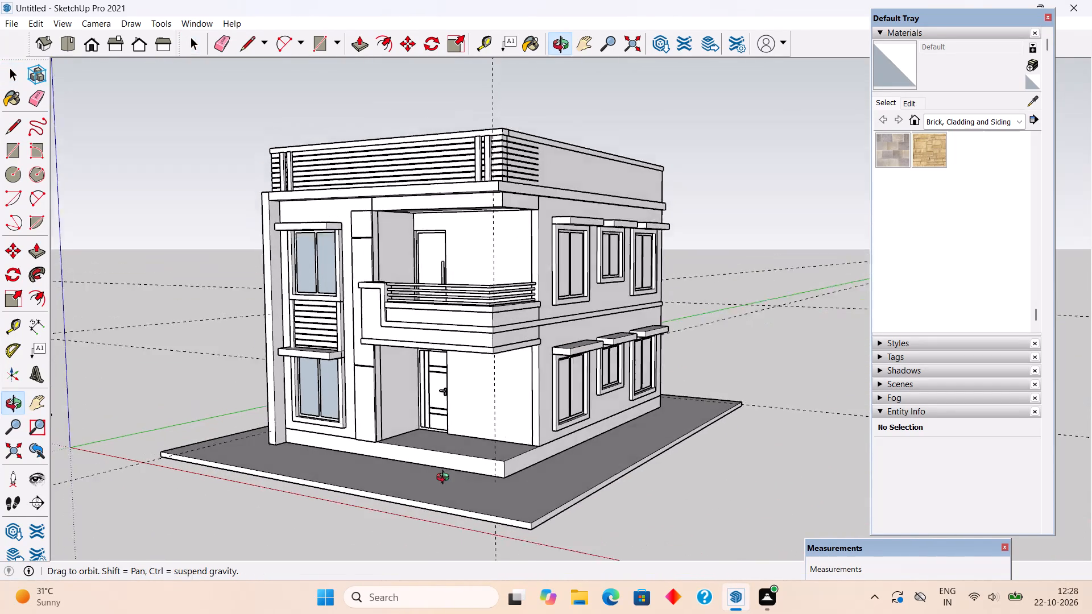
middle_drag(445, 479, 449, 523)
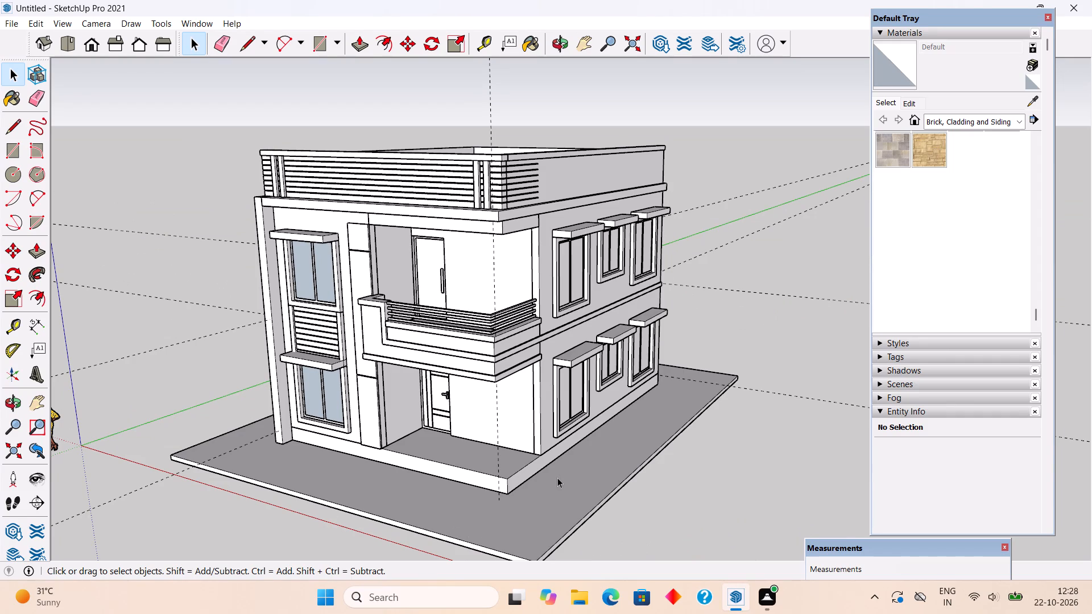
Split the plinth's front face with a vertical line at the pillar corner where the porch begins, down to the ground slab.
scroll(454, 476, up, 4)
triple_click(454, 476)
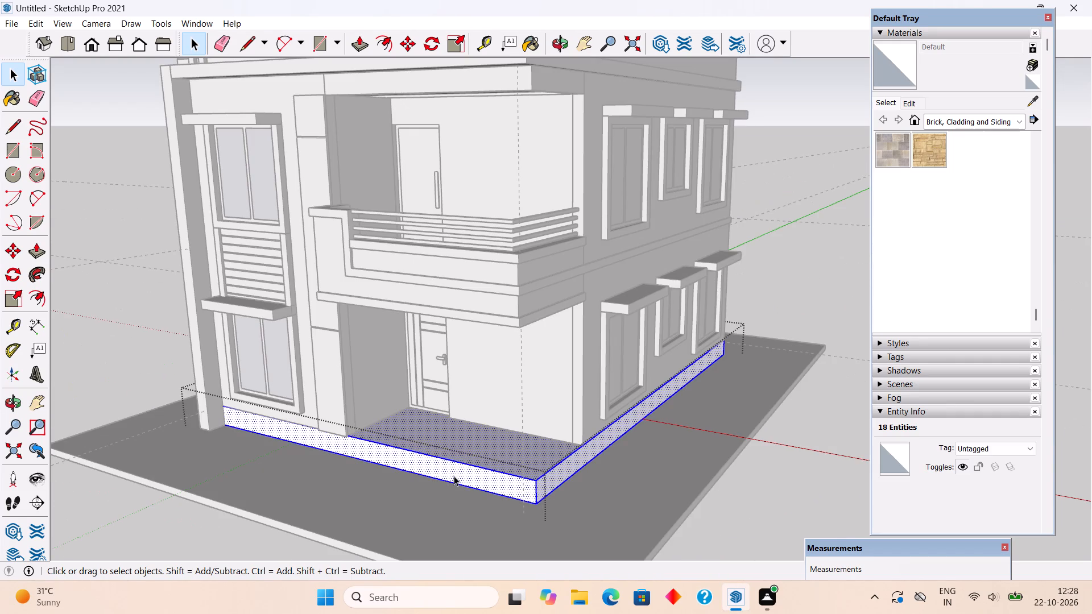
key(l)
scroll(354, 458, up, 12)
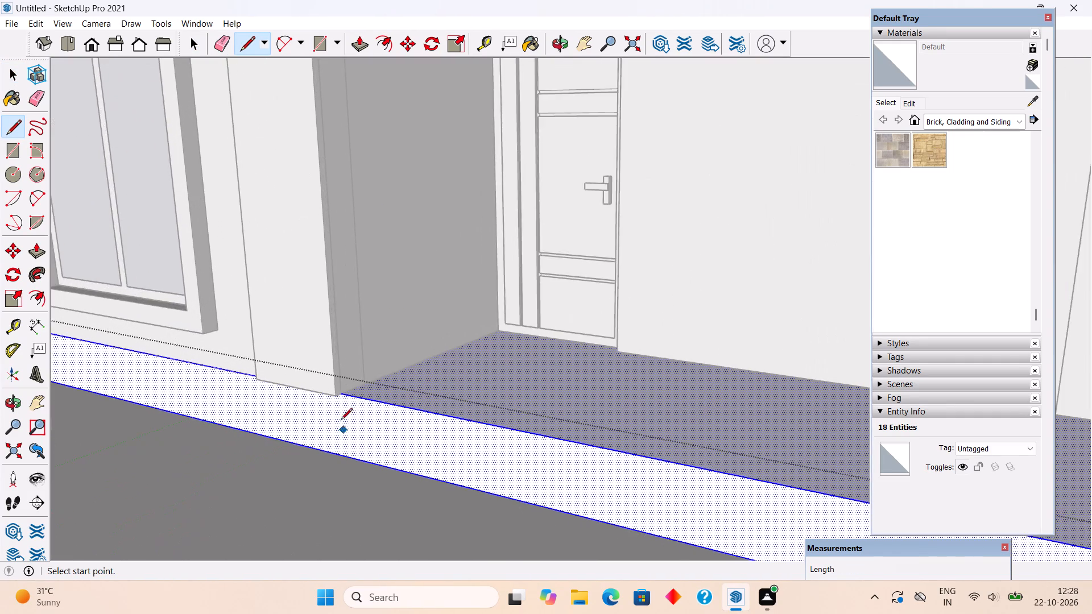
scroll(341, 421, up, 8)
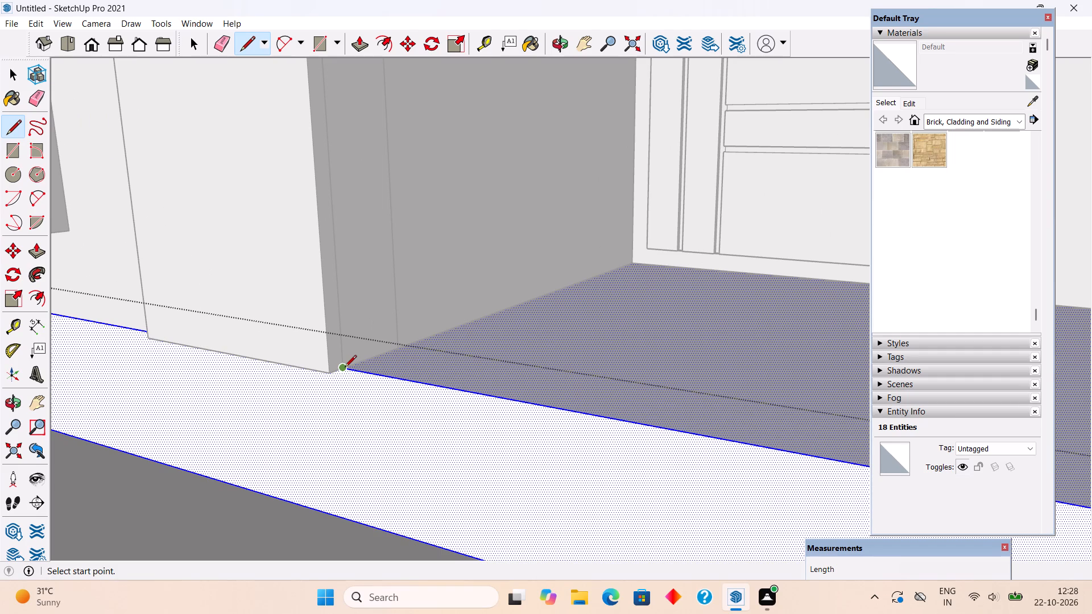
click(344, 369)
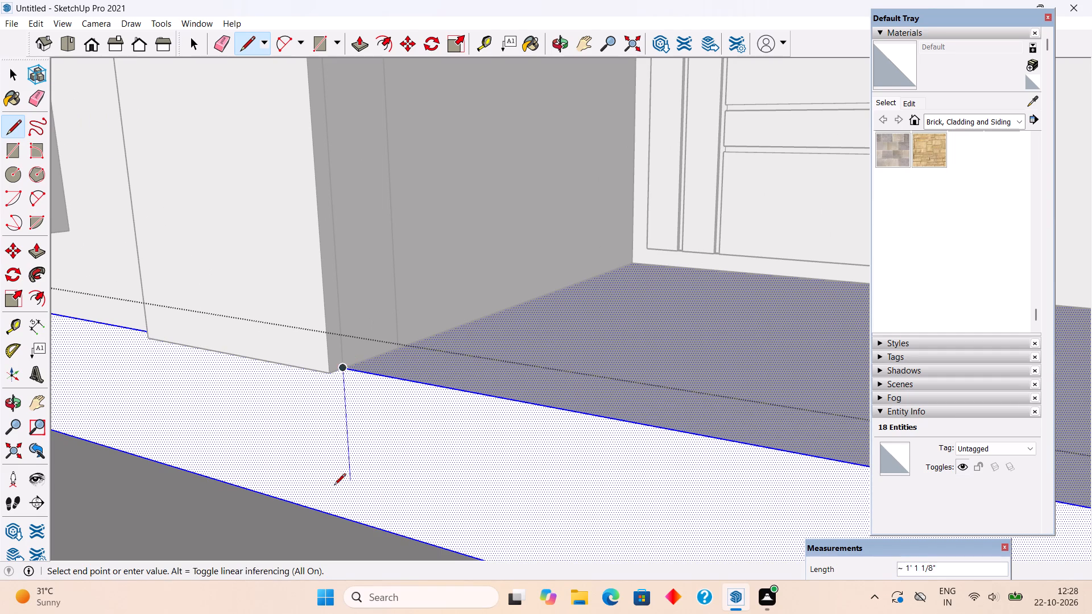
click(349, 515)
scroll(336, 507, down, 5)
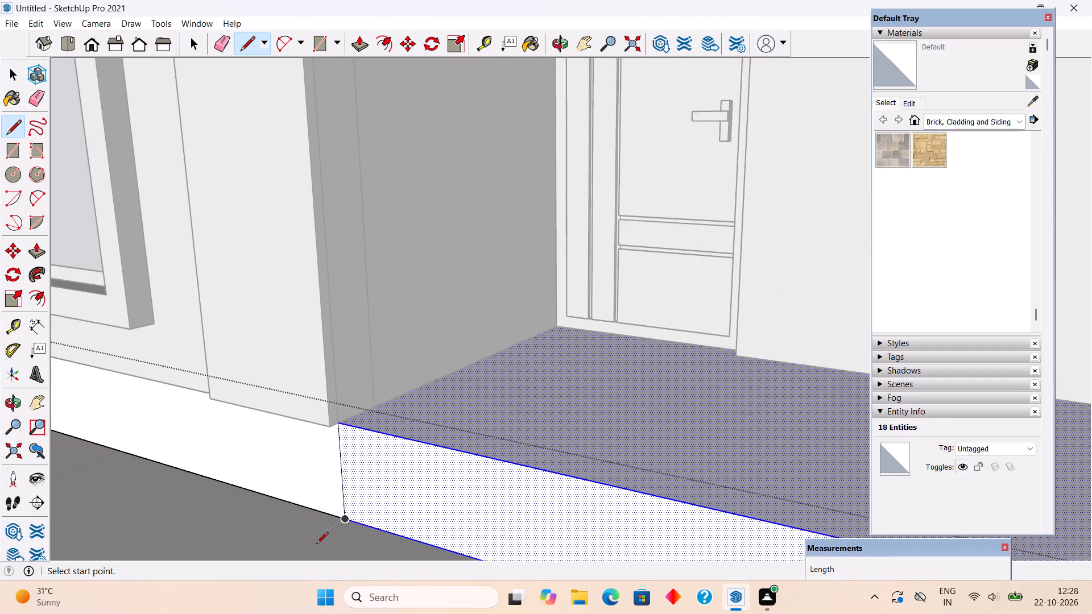
scroll(316, 545, down, 4)
key(space)
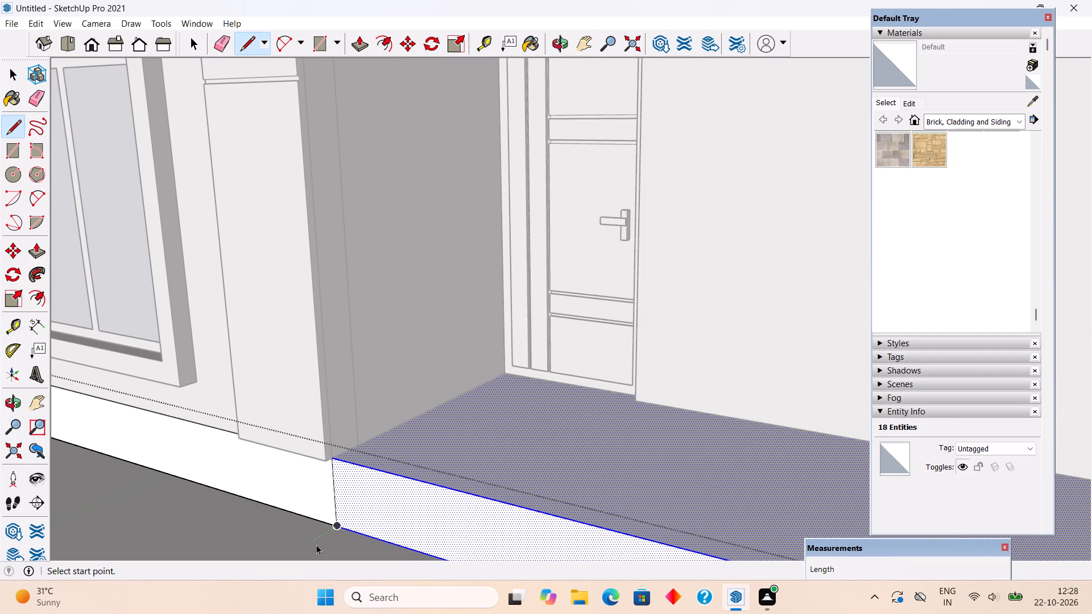
Push the porch part of the plinth's front face back 6' to the entrance door wall.
scroll(337, 518, down, 4)
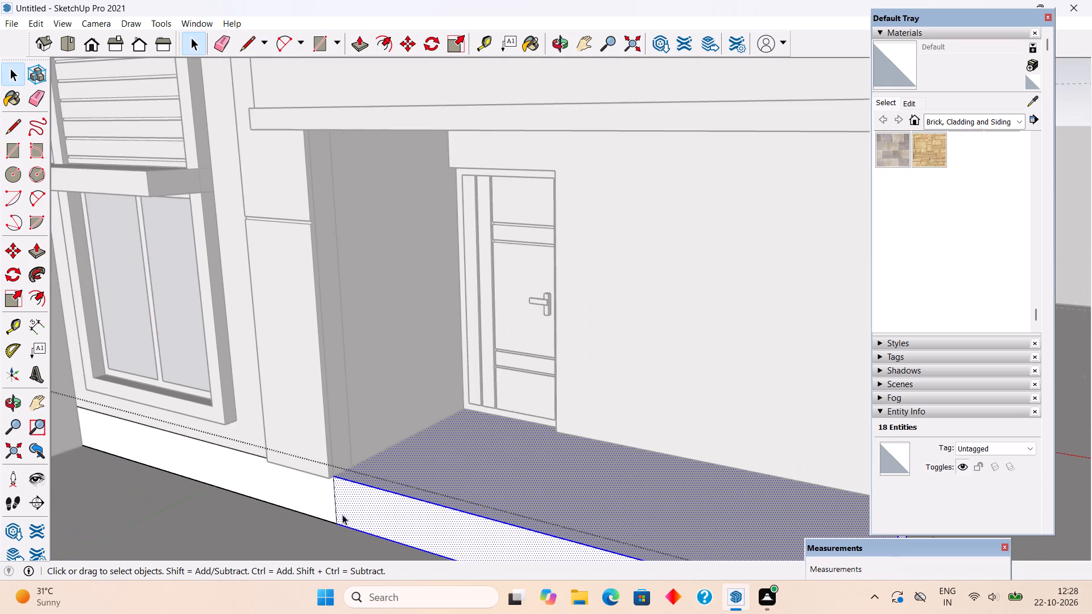
scroll(350, 451, down, 3)
scroll(304, 422, down, 4)
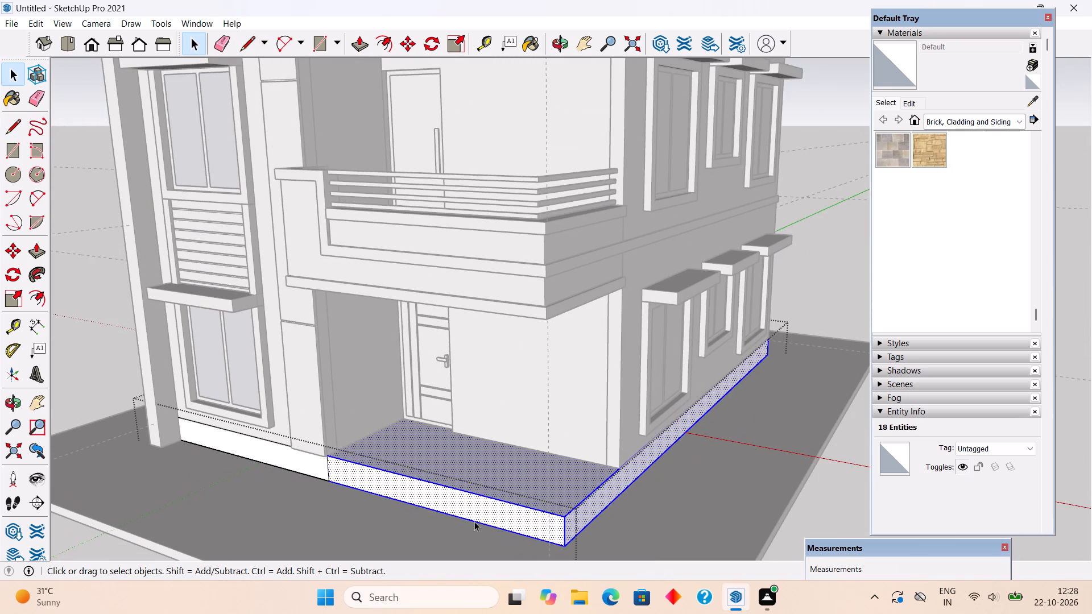
key(p)
click(474, 507)
click(535, 440)
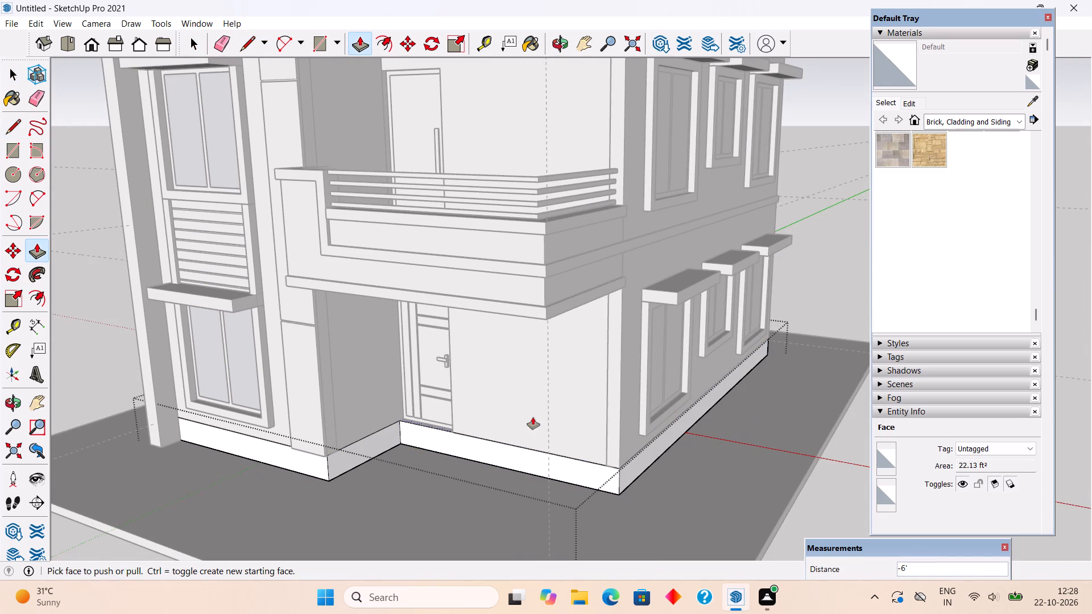
key(space)
click(818, 503)
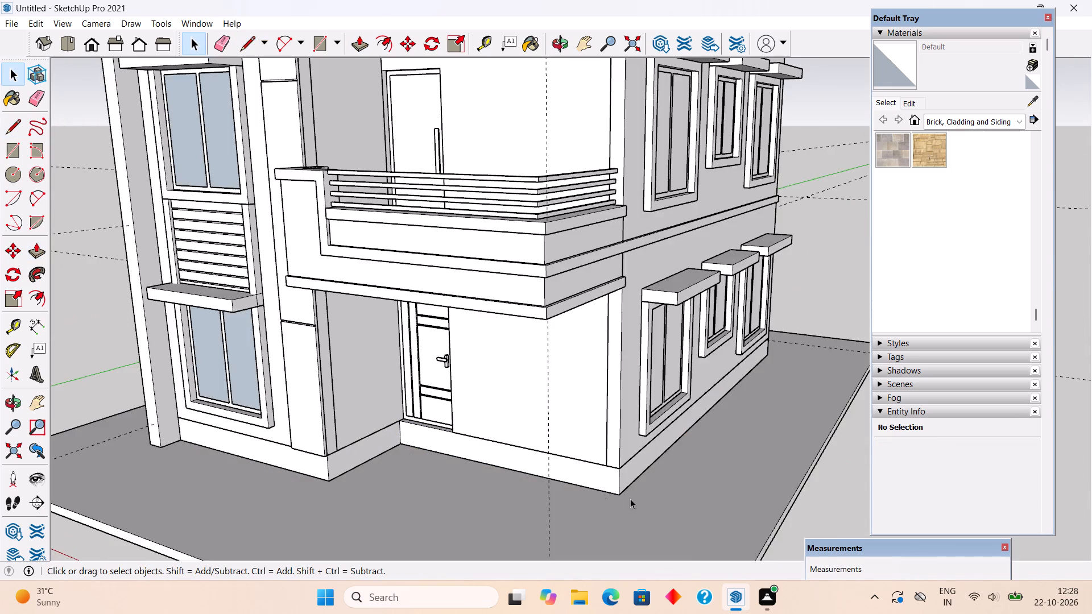
Draw an 11" line forward into the porch area from the plinth's top corner, along the windowed side's direction.
middle_drag(586, 499, 412, 494)
scroll(580, 467, up, 4)
middle_drag(483, 496, 336, 479)
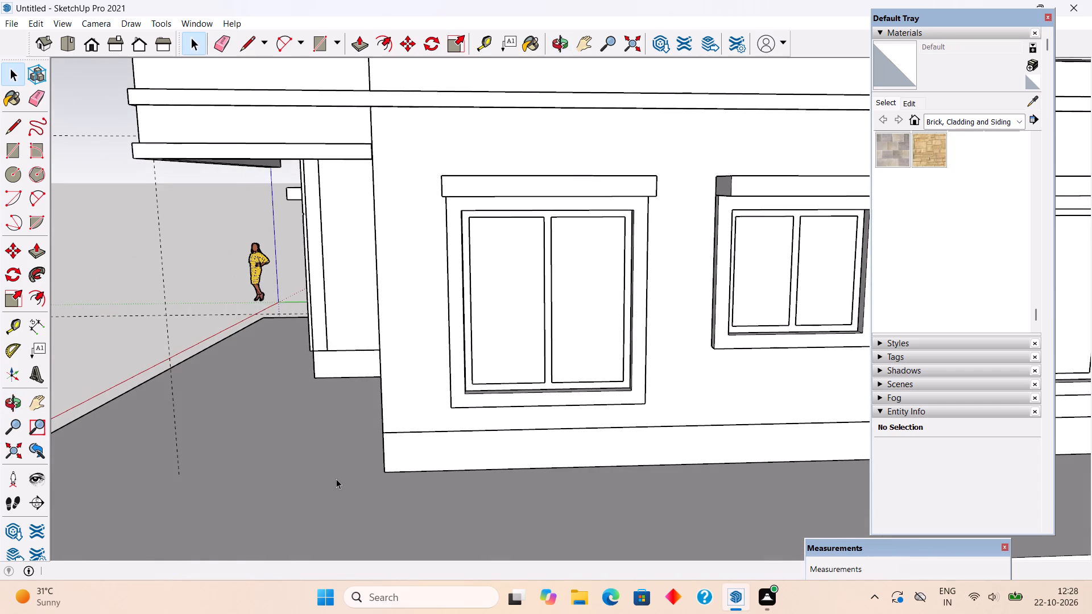
scroll(384, 434, up, 4)
scroll(513, 435, up, 1)
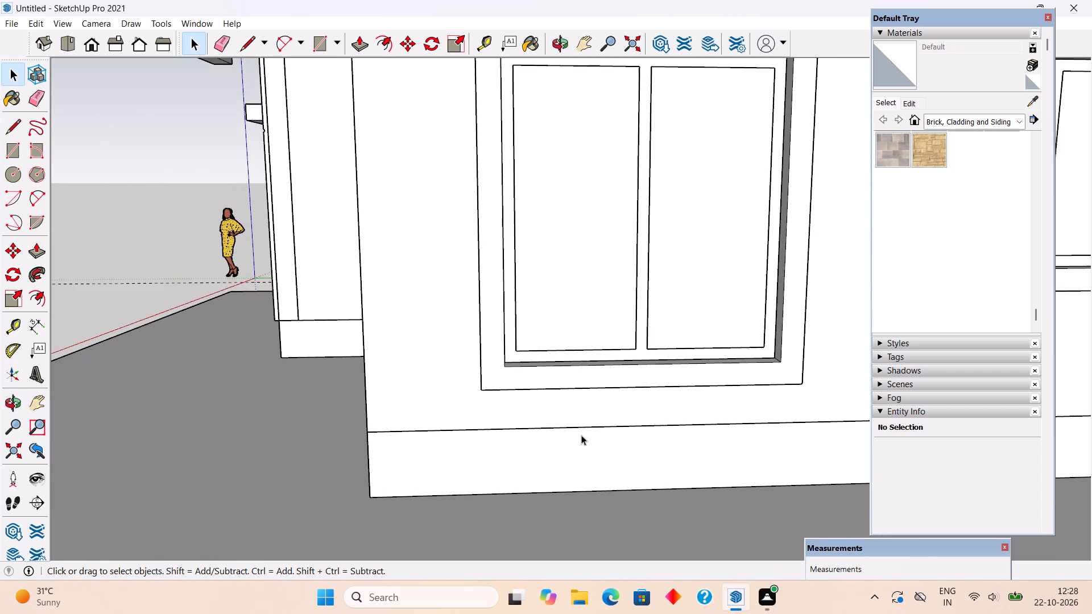
middle_drag(704, 435, 764, 439)
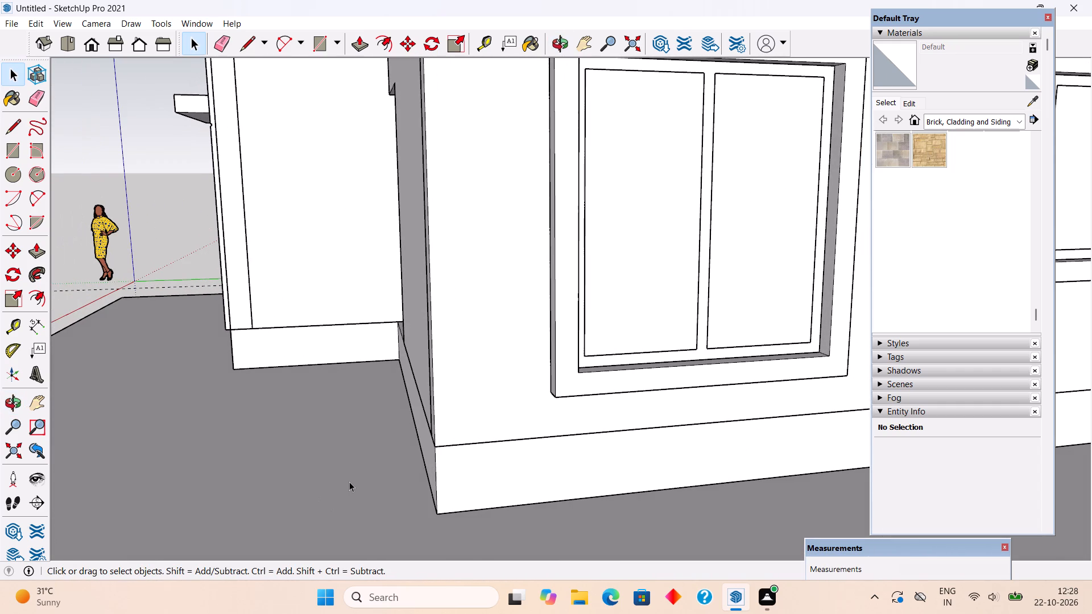
key(r)
key(l)
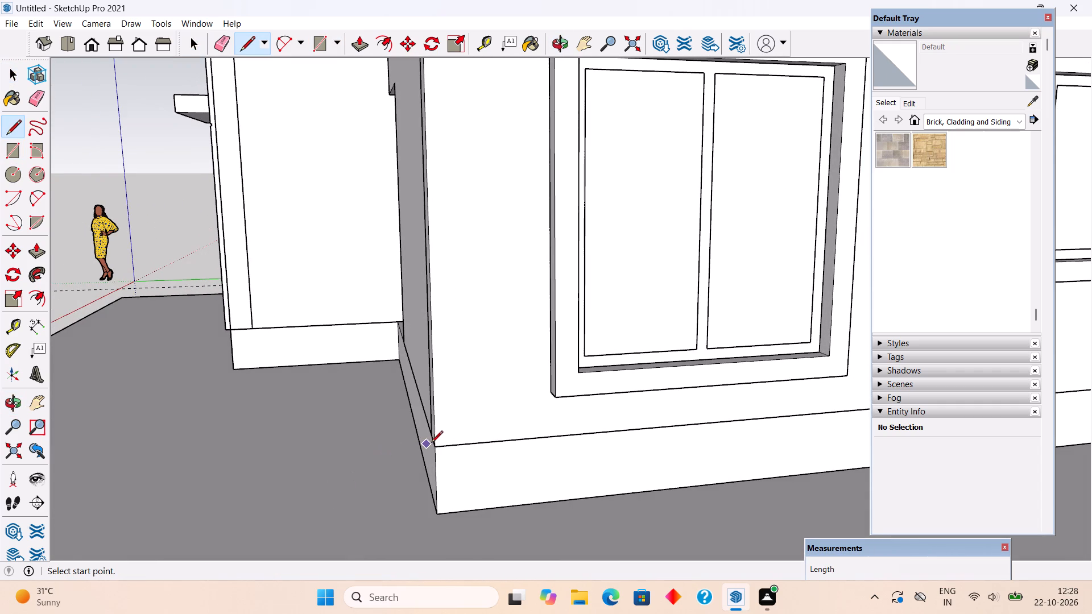
click(436, 444)
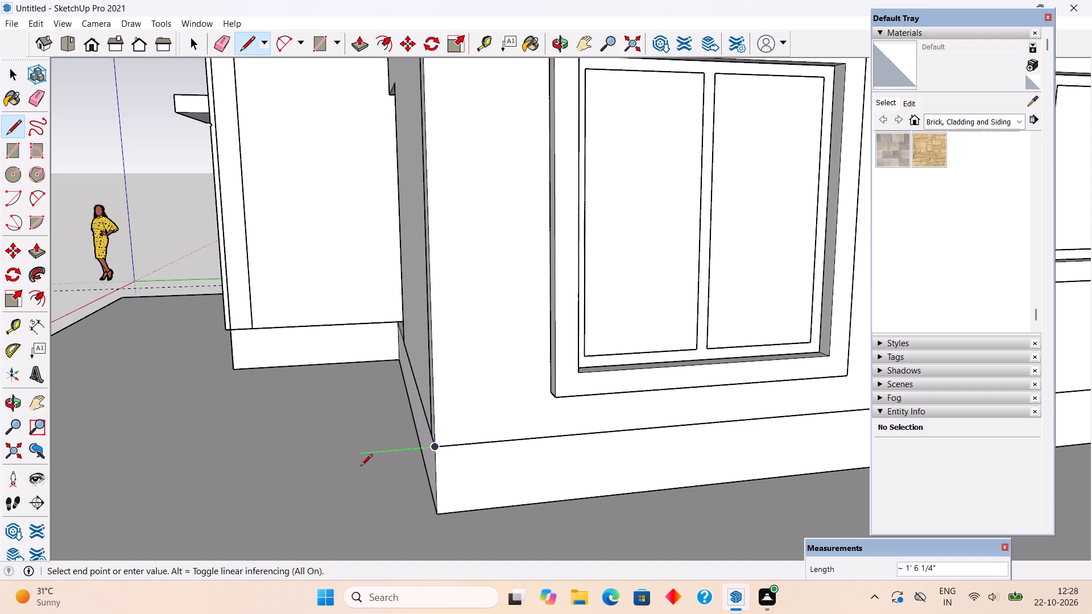
text(11")
key(Return)
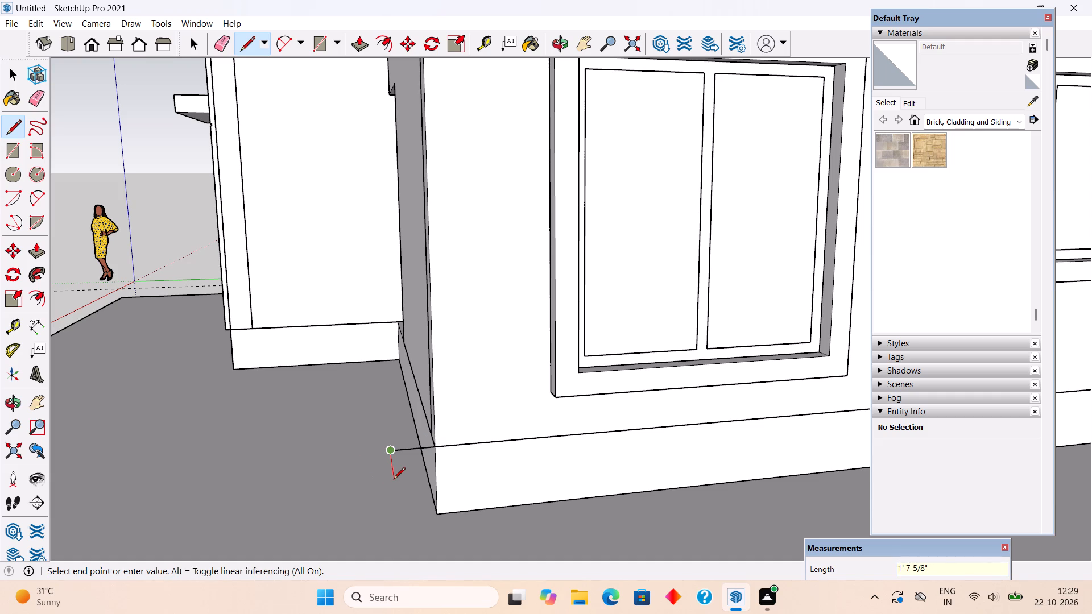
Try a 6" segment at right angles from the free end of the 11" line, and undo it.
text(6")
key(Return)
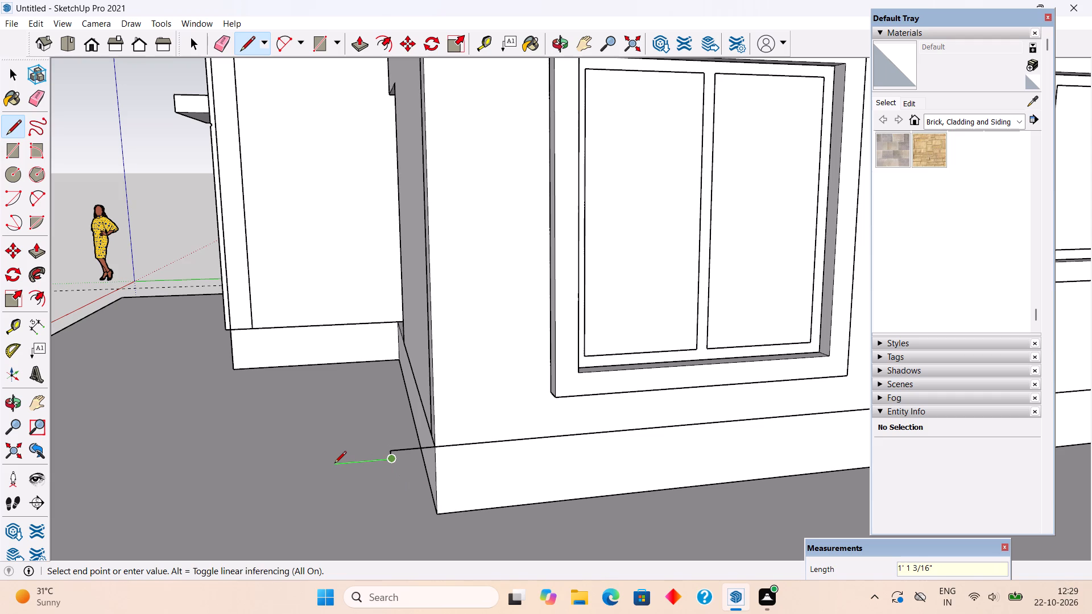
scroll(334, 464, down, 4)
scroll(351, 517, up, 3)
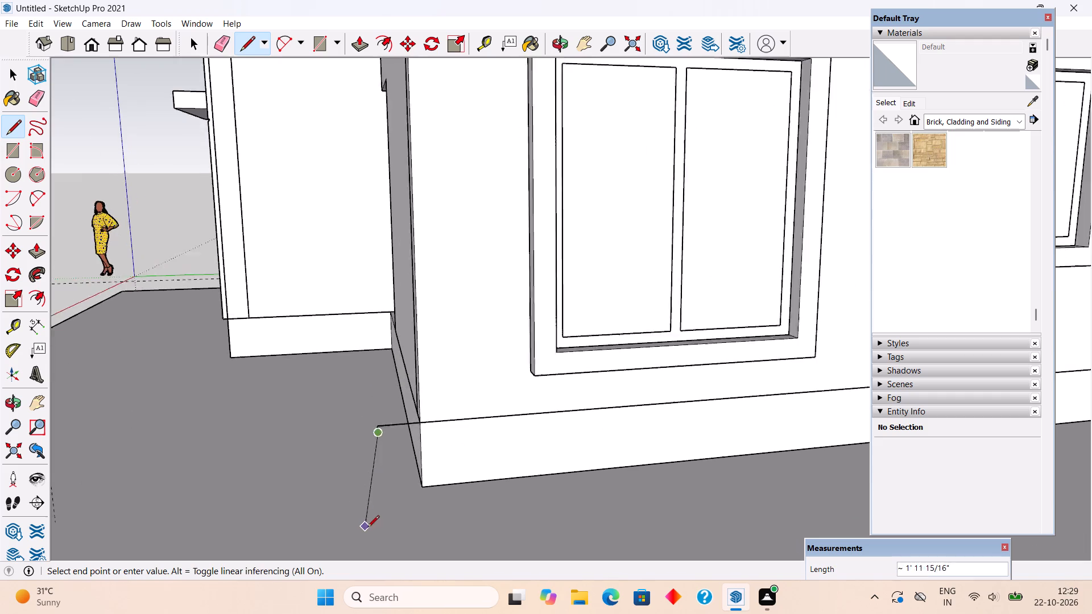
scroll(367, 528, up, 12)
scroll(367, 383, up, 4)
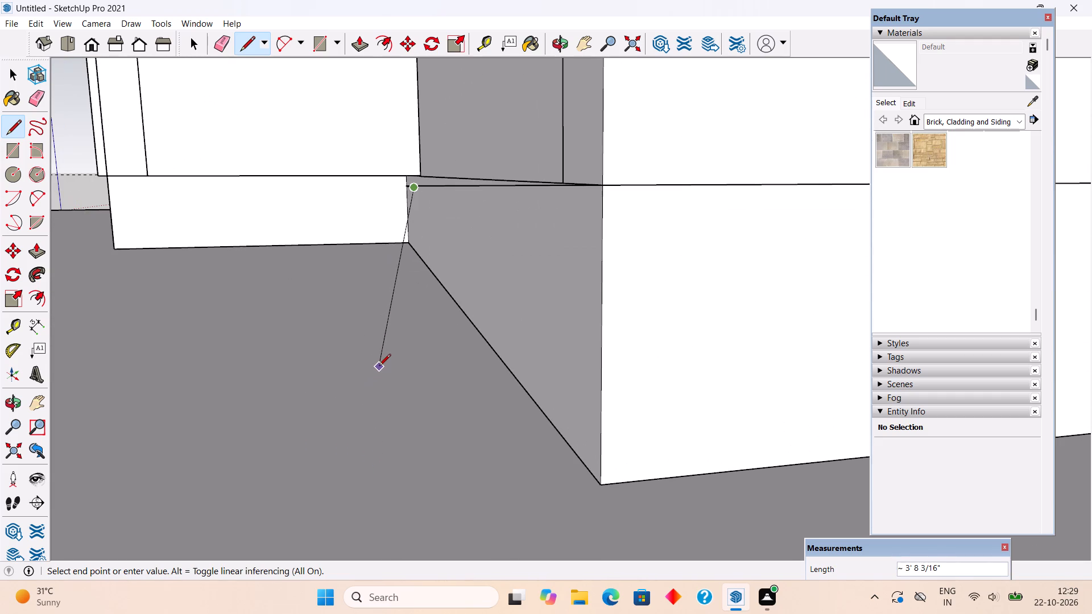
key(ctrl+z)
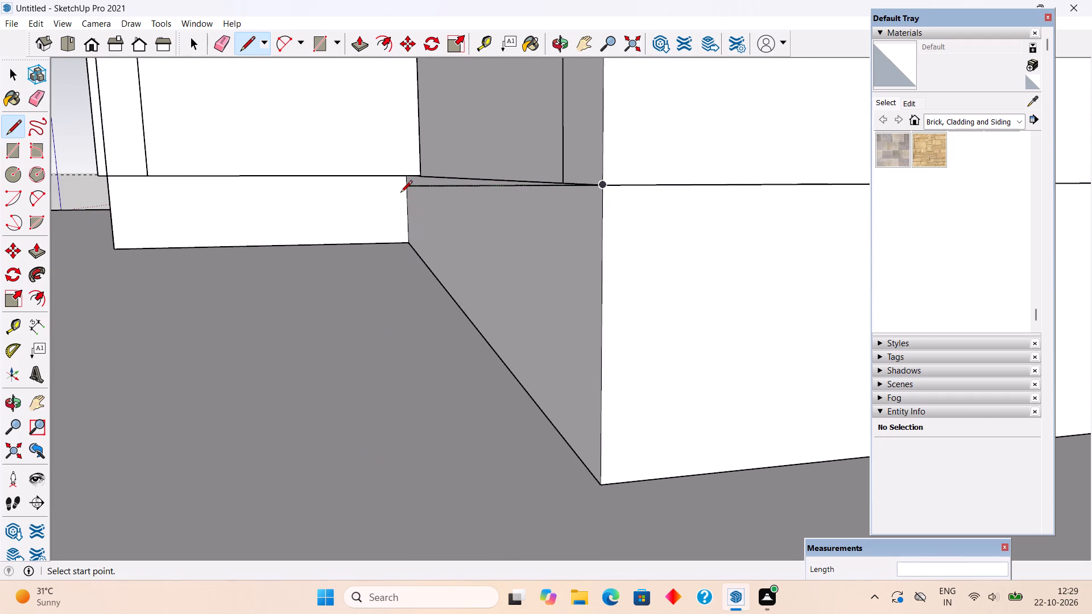
Draw the upper stair profile from the free end of the 11" line: 6" down, 11" outward and 6" down.
click(404, 188)
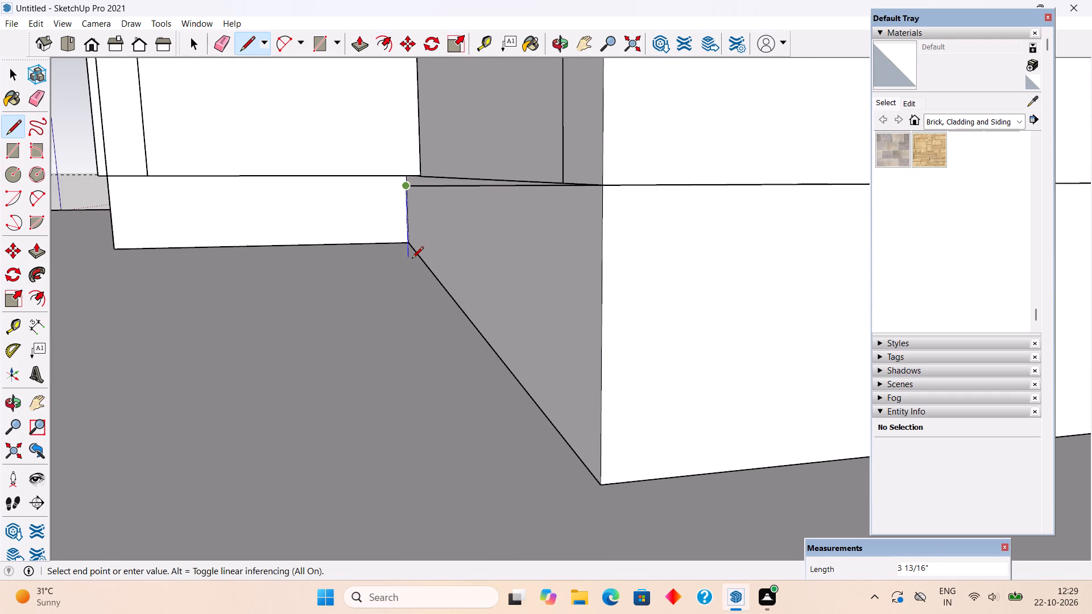
text(6")
key(Return)
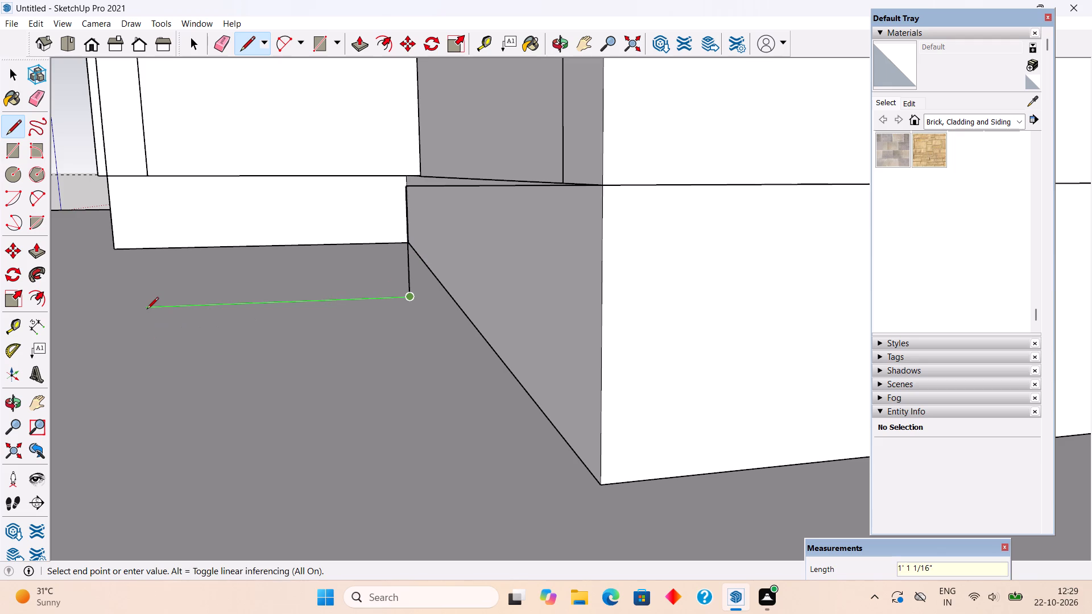
text(11")
key(Return)
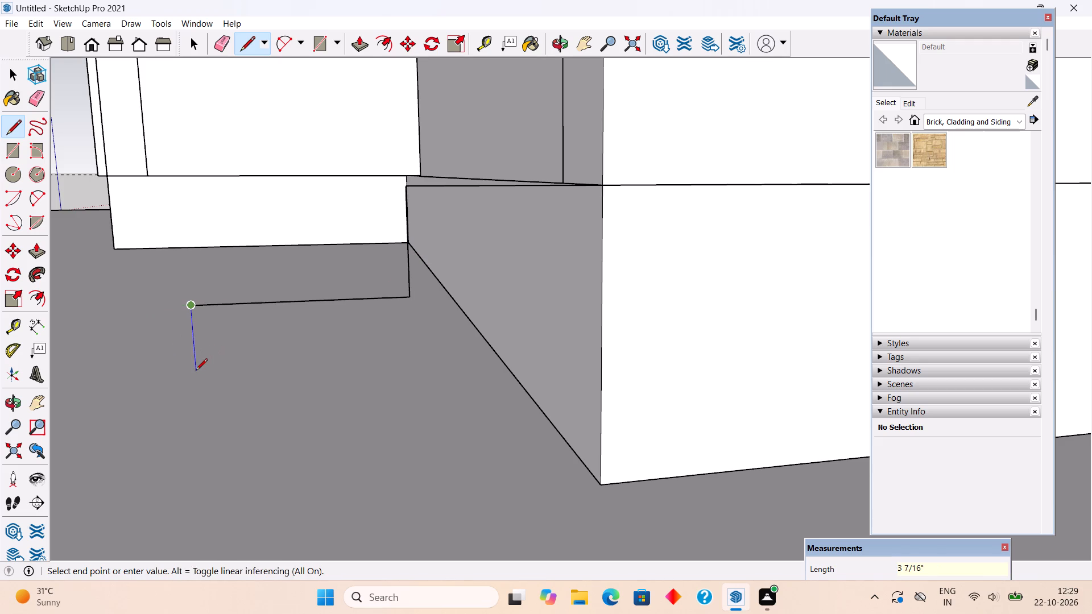
text(6")
key(Return)
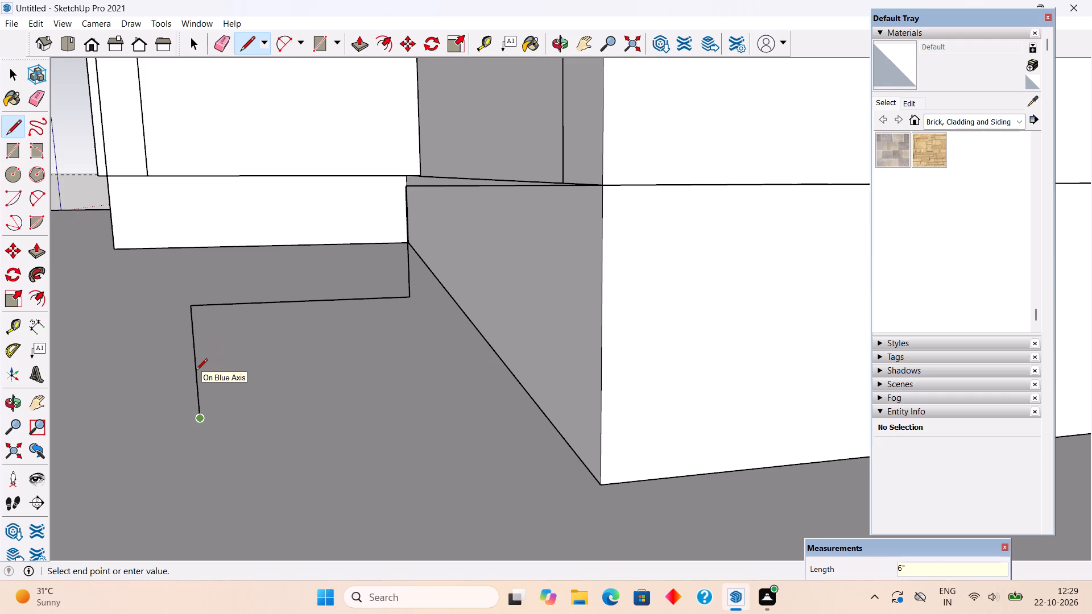
Continue the stair profile with an 11" tread and a 6" riser, then close it along the plinth's bottom and top corners.
scroll(196, 371, down, 9)
scroll(138, 408, down, 5)
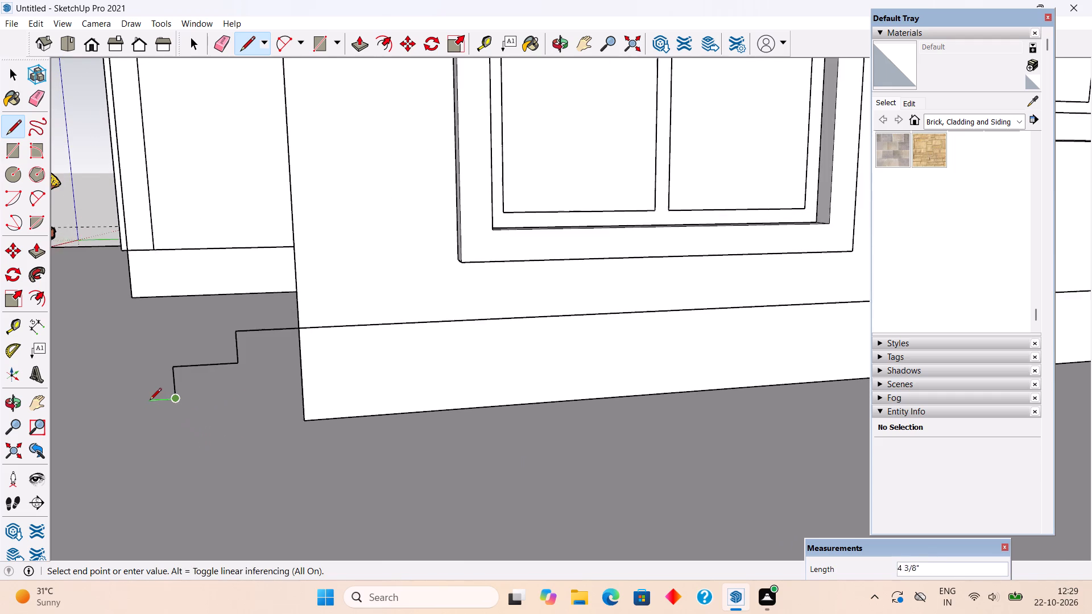
scroll(152, 400, down, 15)
scroll(105, 412, up, 8)
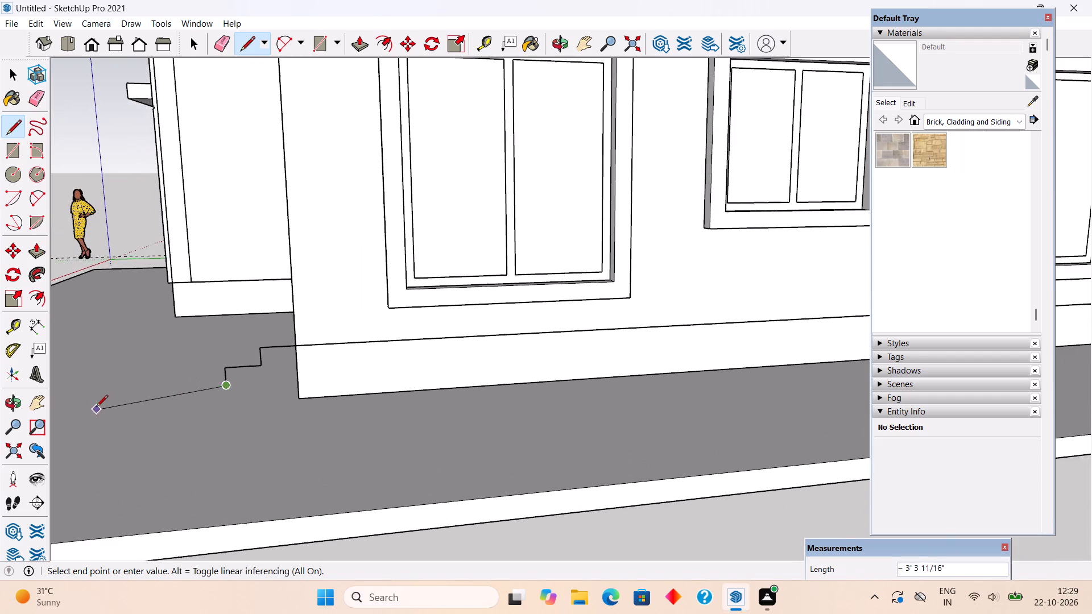
scroll(96, 408, up, 6)
text(11")
key(Return)
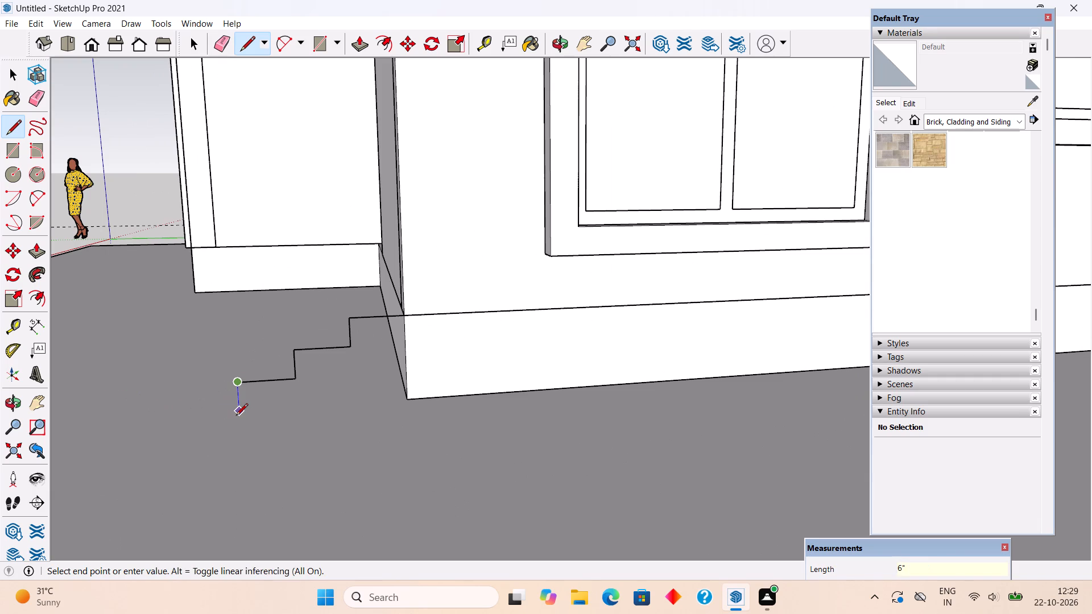
text(6")
key(Return)
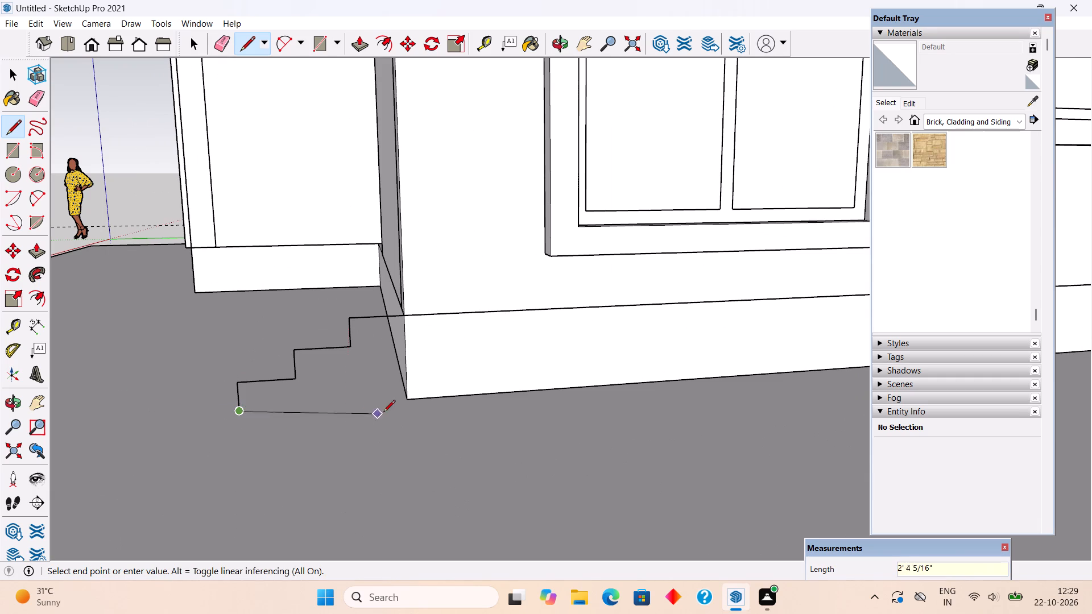
click(407, 403)
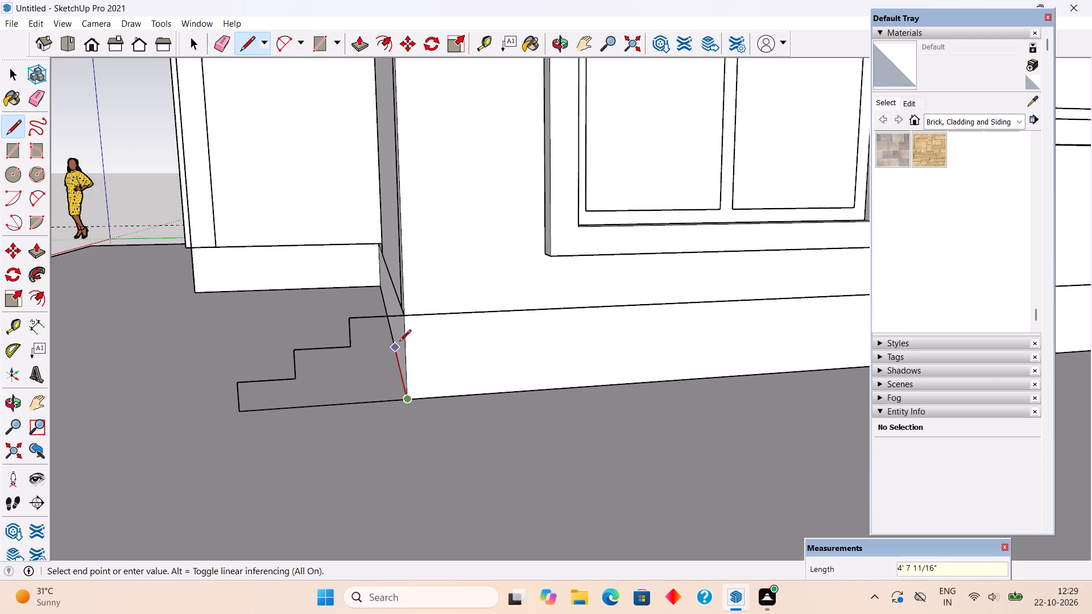
click(405, 318)
key(space)
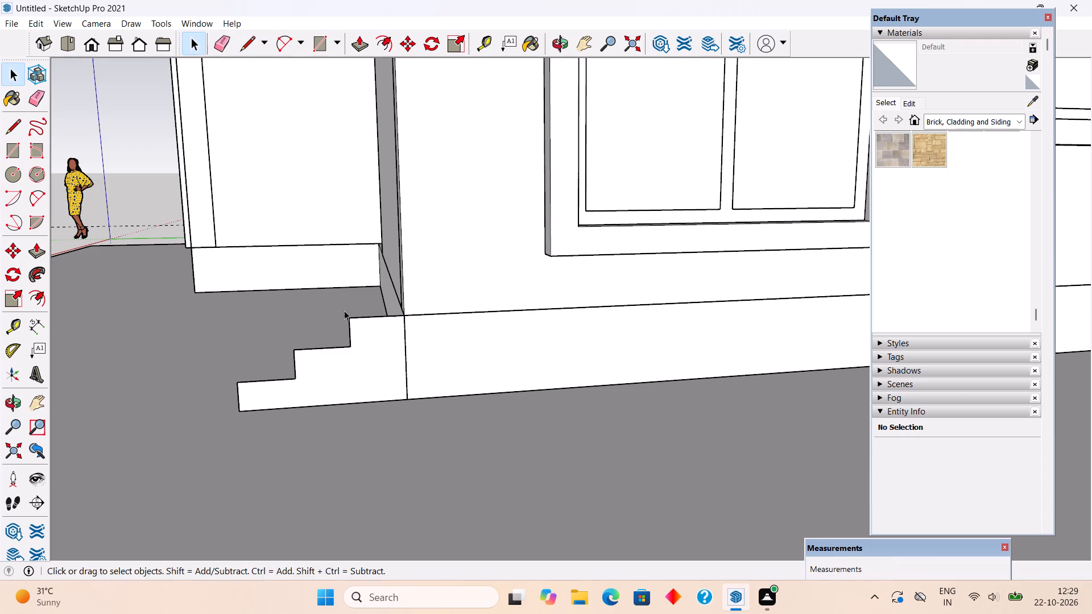
Extrude the stair profile 14' 9" along the entrance wall to the side wall of the porch.
middle_drag(254, 325, 502, 337)
scroll(502, 337, down, 5)
middle_drag(440, 400, 581, 428)
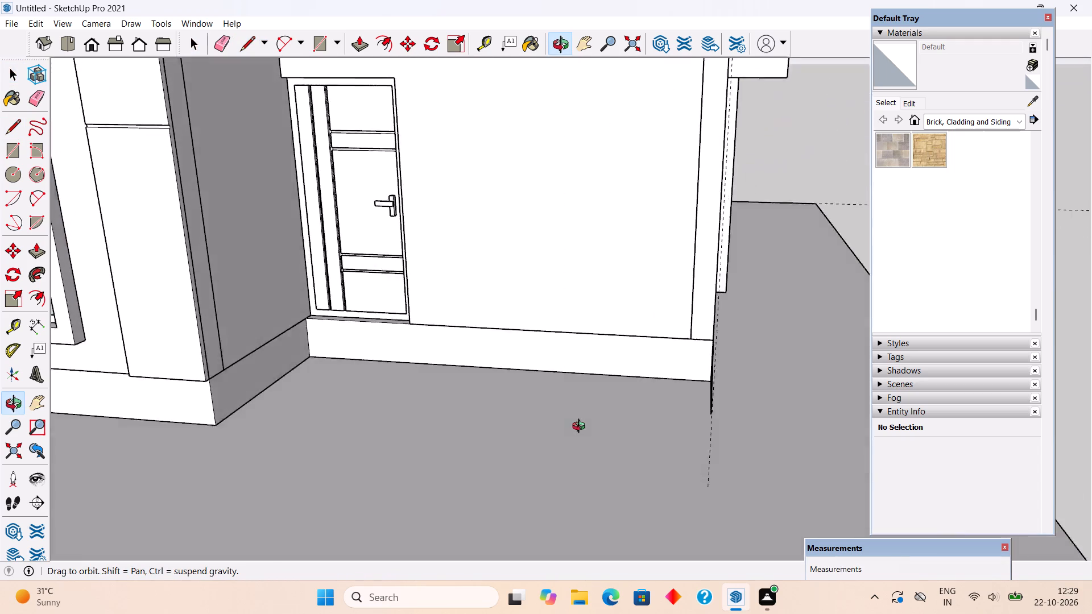
middle_drag(581, 428, 631, 407)
scroll(767, 350, up, 2)
key(p)
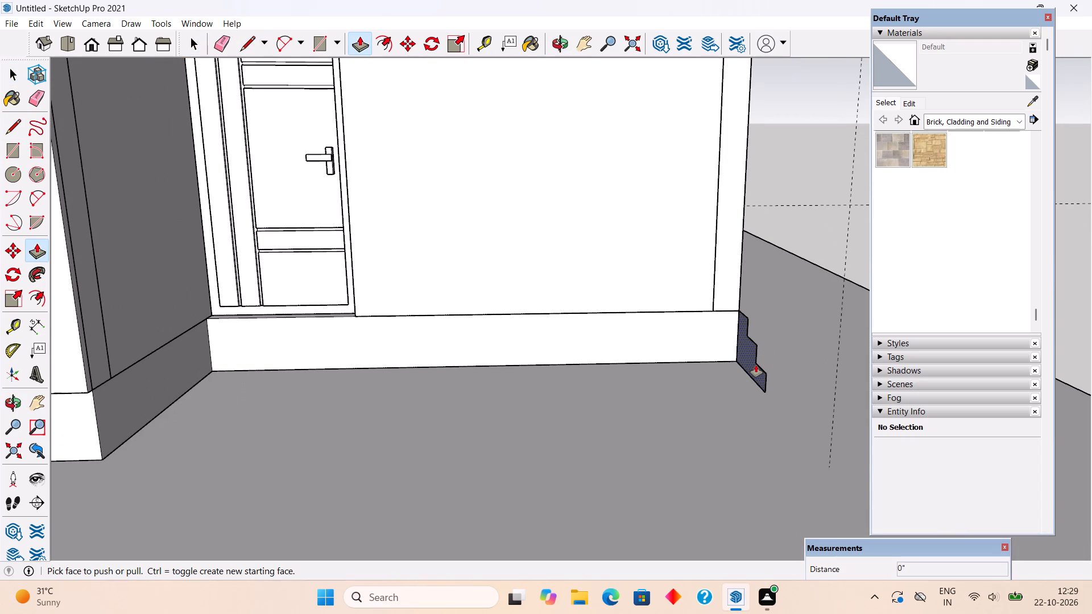
click(756, 365)
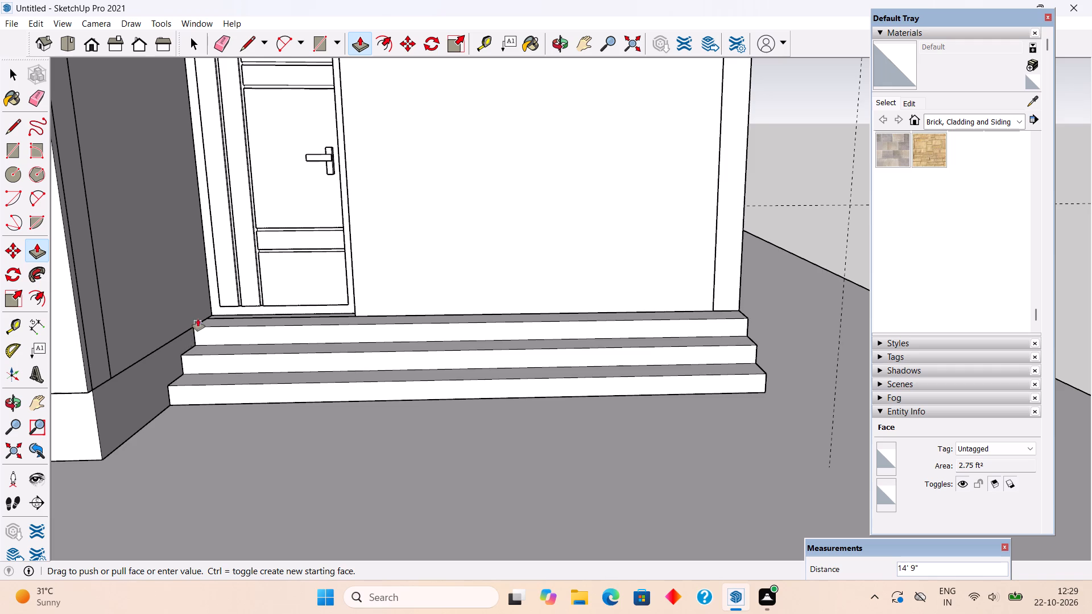
click(200, 316)
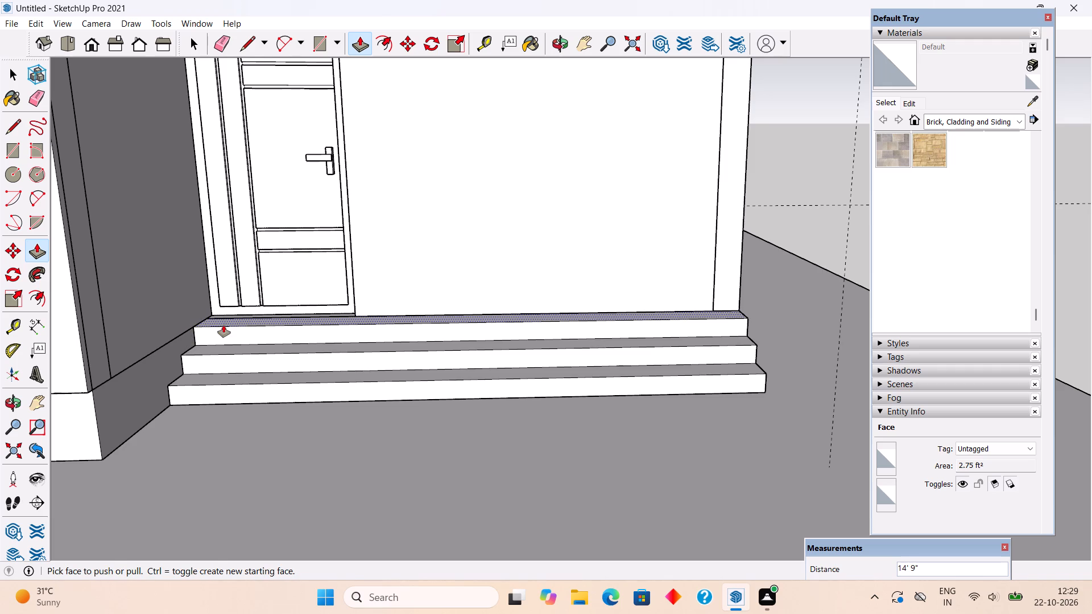
Push the stairs' outer end face back 10' 9" to the edge of the entrance door frame.
middle_drag(644, 329, 436, 377)
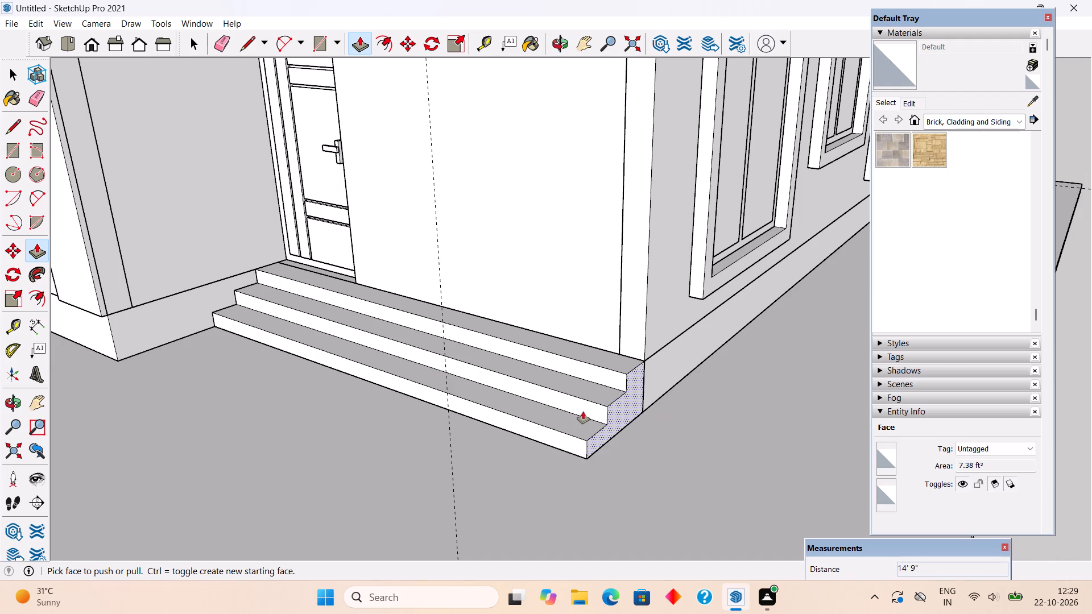
click(622, 409)
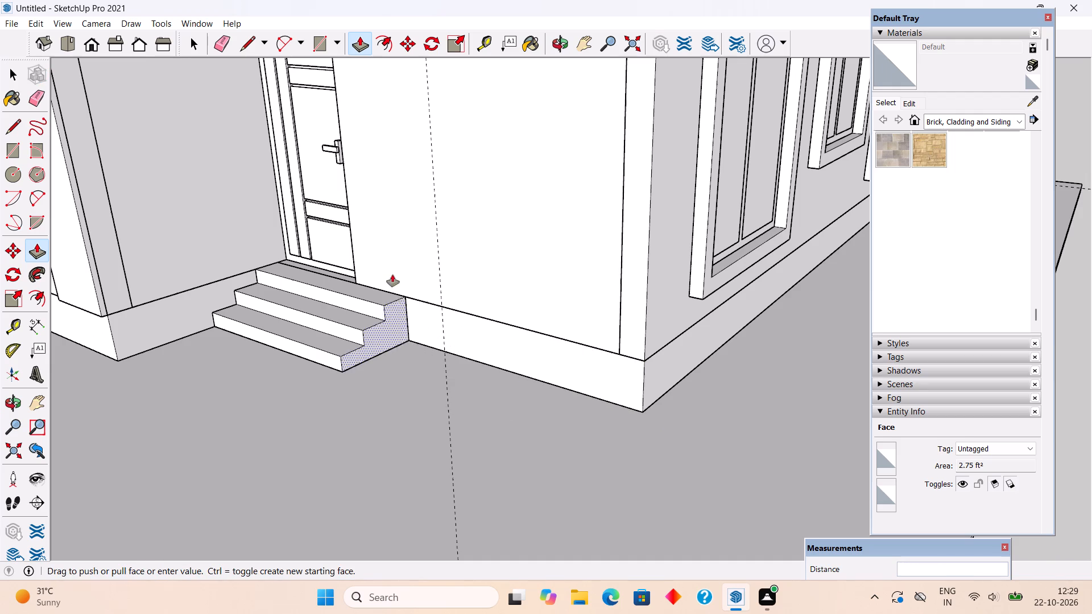
click(356, 276)
Extend the stairs' outer end face 1' beyond the door frame.
click(357, 300)
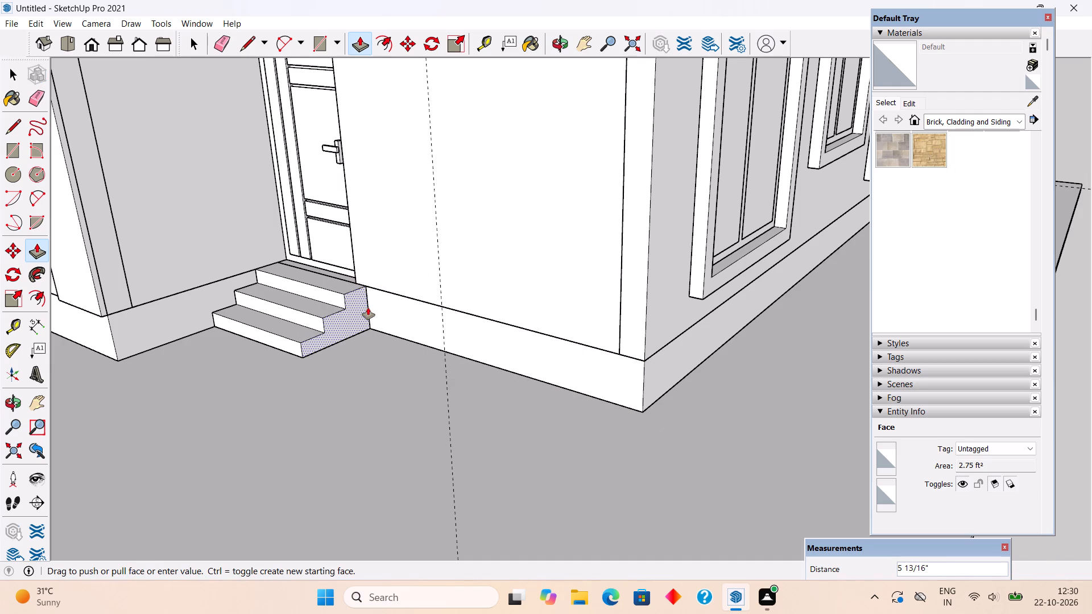
text(1')
key(Return)
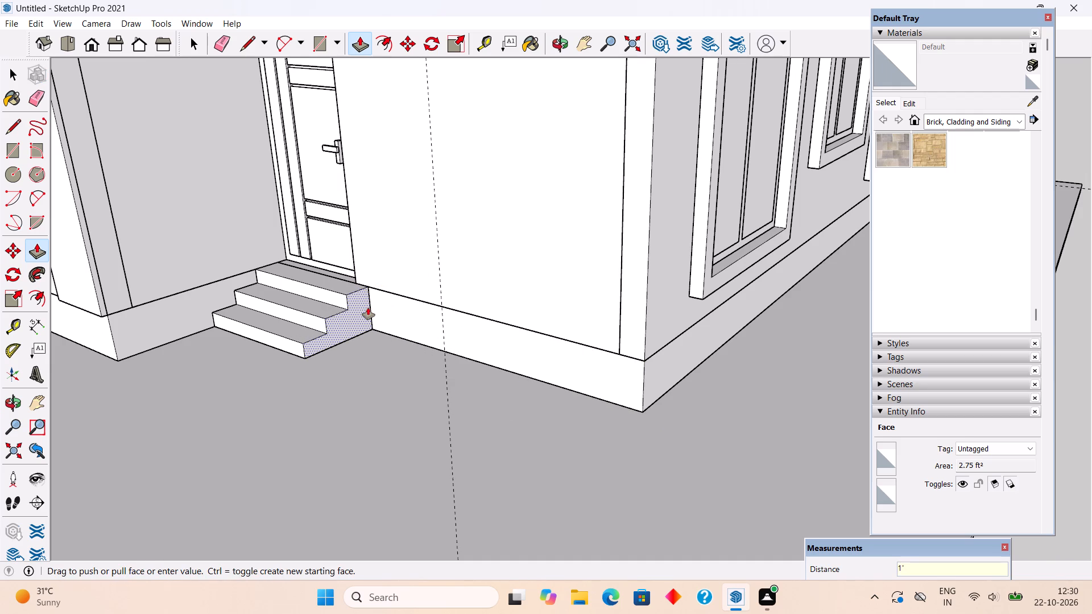
key(space)
Draw a 9' 9" by 2' 9" rectangle on the ground slab from the plinth's outer corner to the lowest step's front corner.
scroll(368, 308, down, 9)
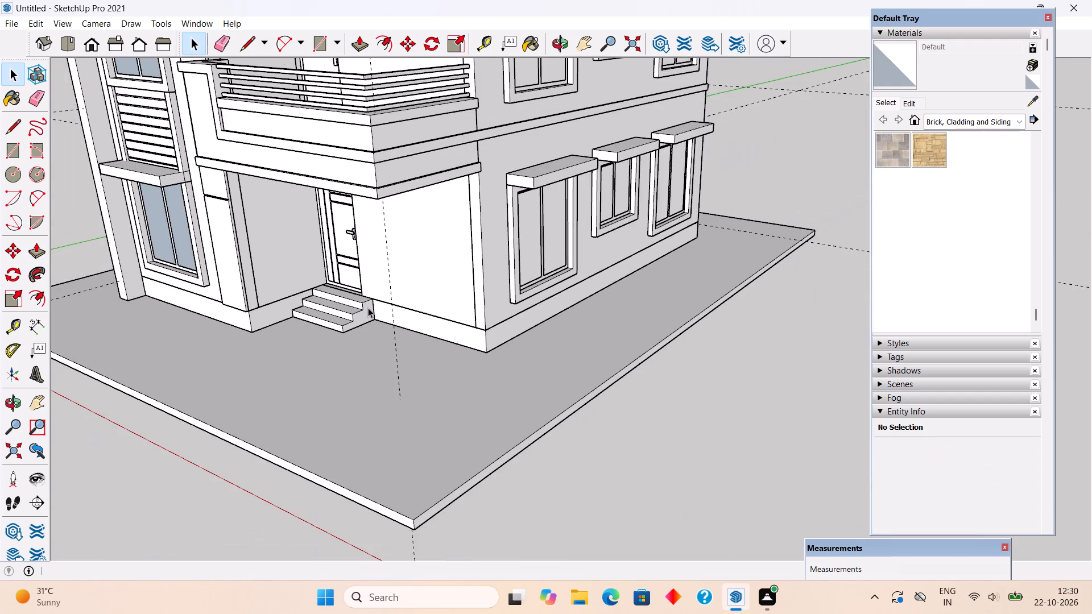
scroll(368, 308, down, 5)
click(572, 413)
middle_drag(456, 339, 392, 426)
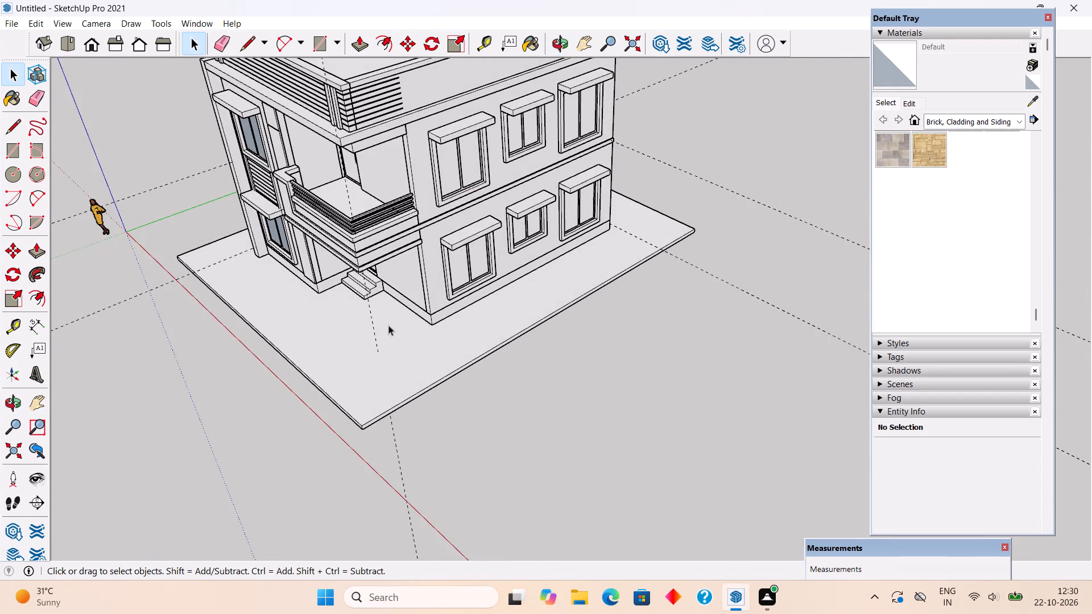
scroll(387, 317, up, 10)
middle_drag(465, 373, 425, 373)
scroll(425, 373, up, 1)
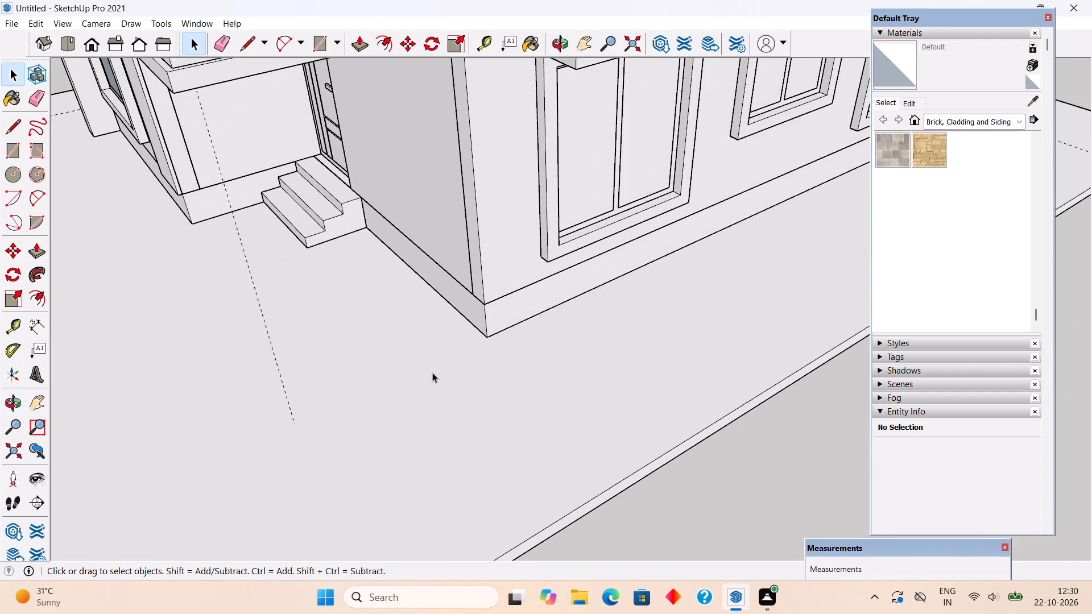
key(r)
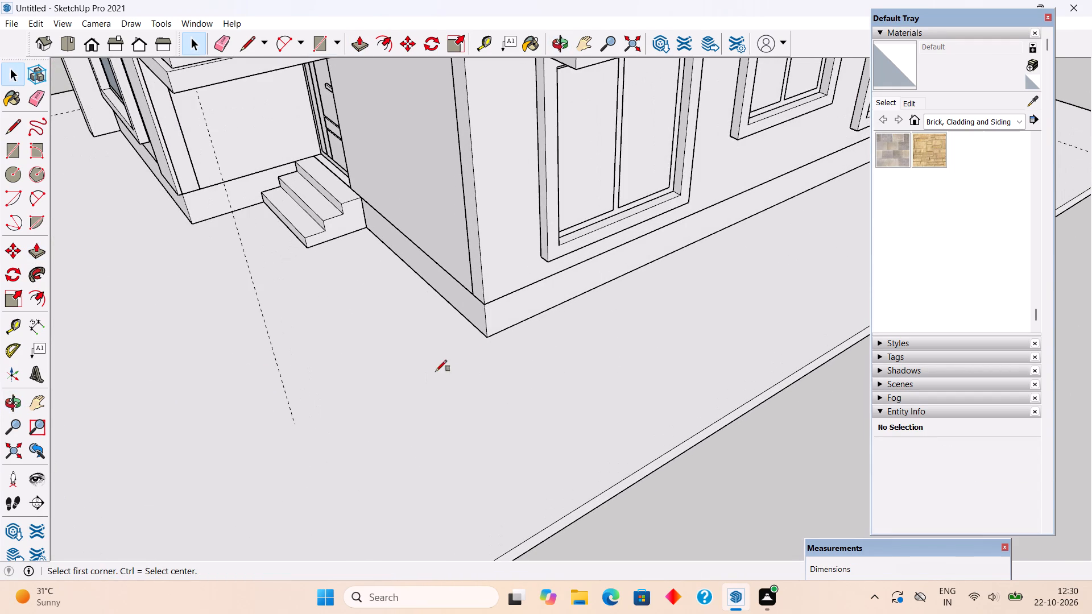
click(486, 338)
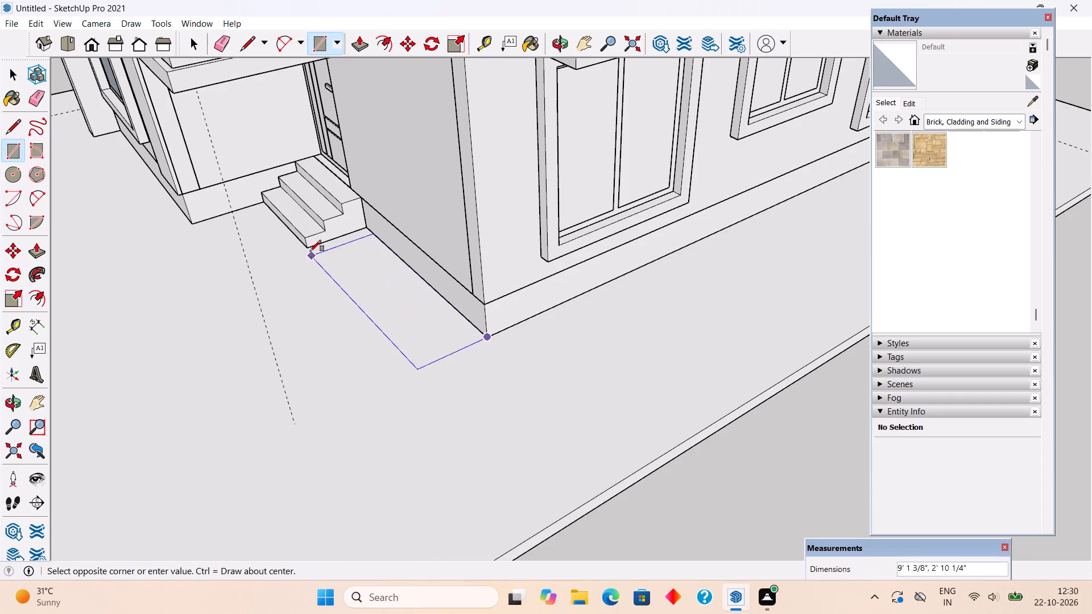
click(308, 248)
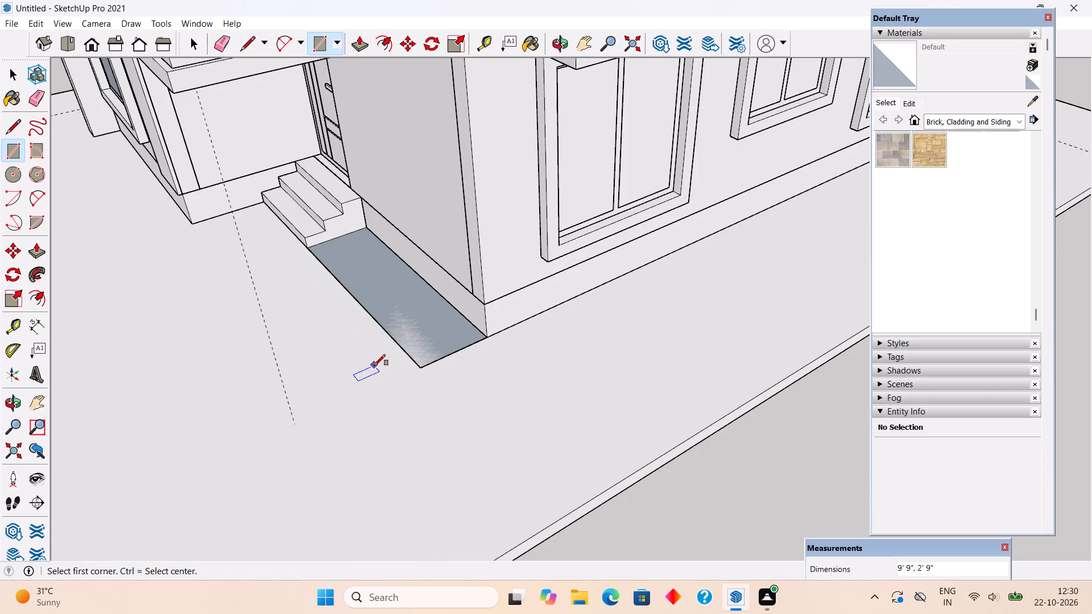
Extrude the rectangle beside the stairs 1' 6" up to the top of the plinth.
key(p)
click(406, 318)
click(483, 297)
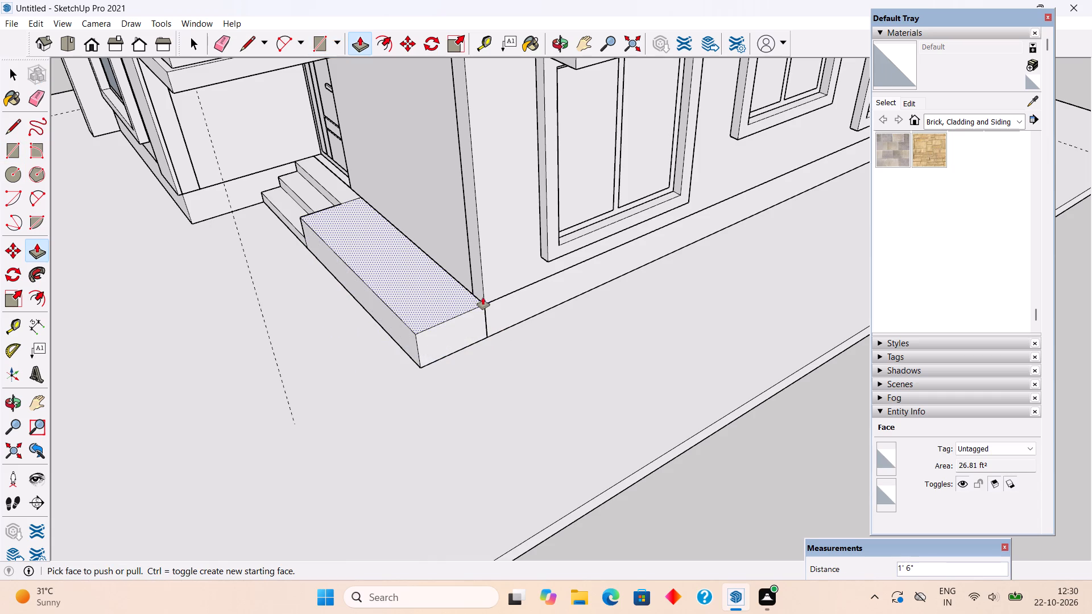
Offset the top outline of the box beside the stairs inward by about 4 11/16".
key(f)
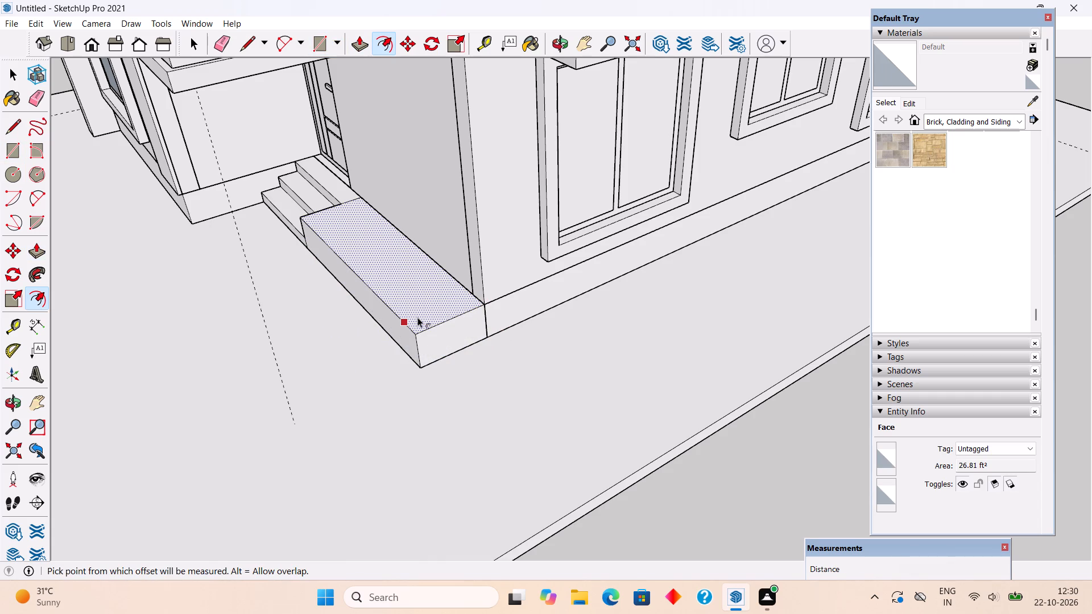
click(417, 317)
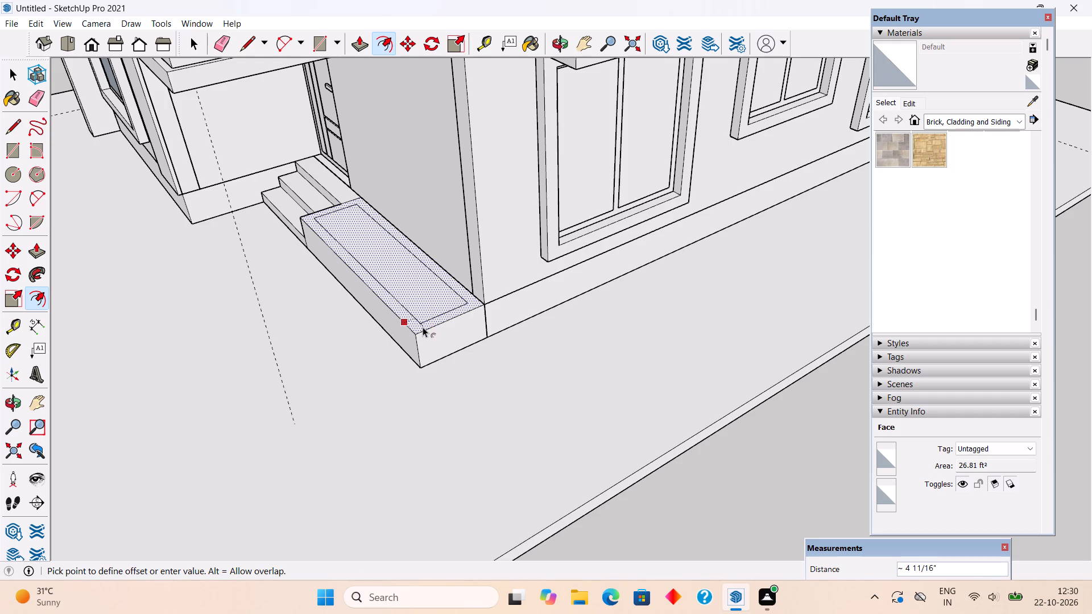
click(423, 327)
key(space)
Push the inner top face of the box down by about 9/16" to form a shallow recess.
click(403, 294)
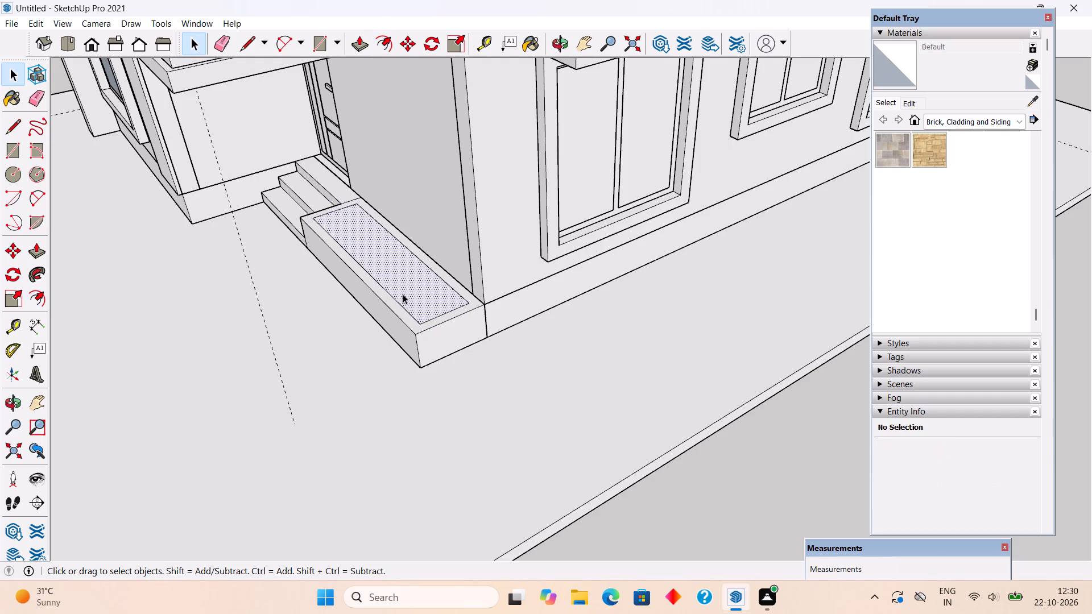
key(p)
click(403, 294)
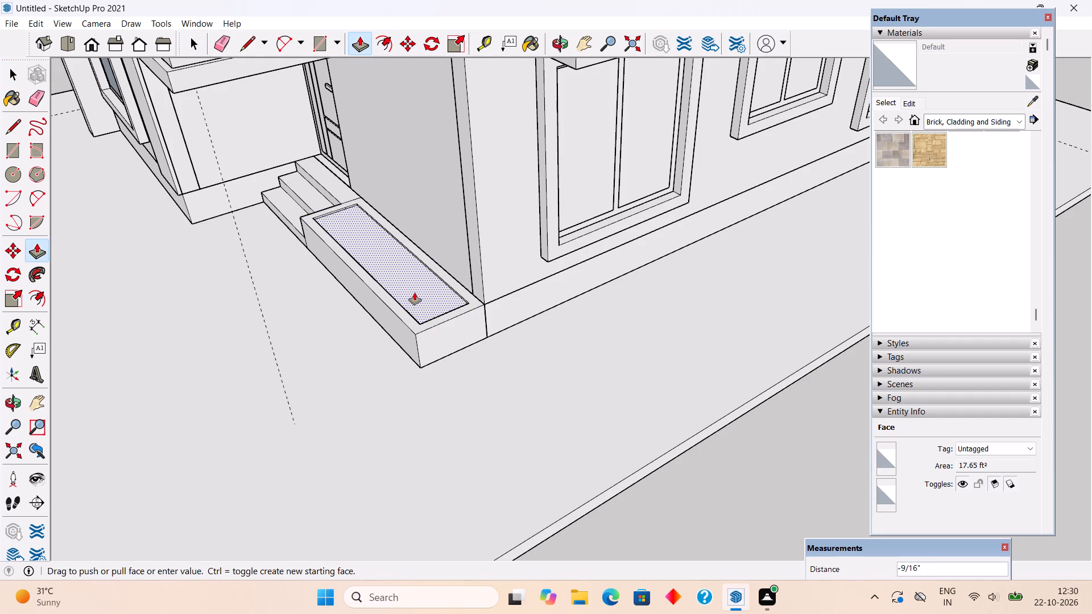
click(416, 294)
key(space)
Combine the entrance stairs and the recessed box beside them into one group.
triple_click(445, 326)
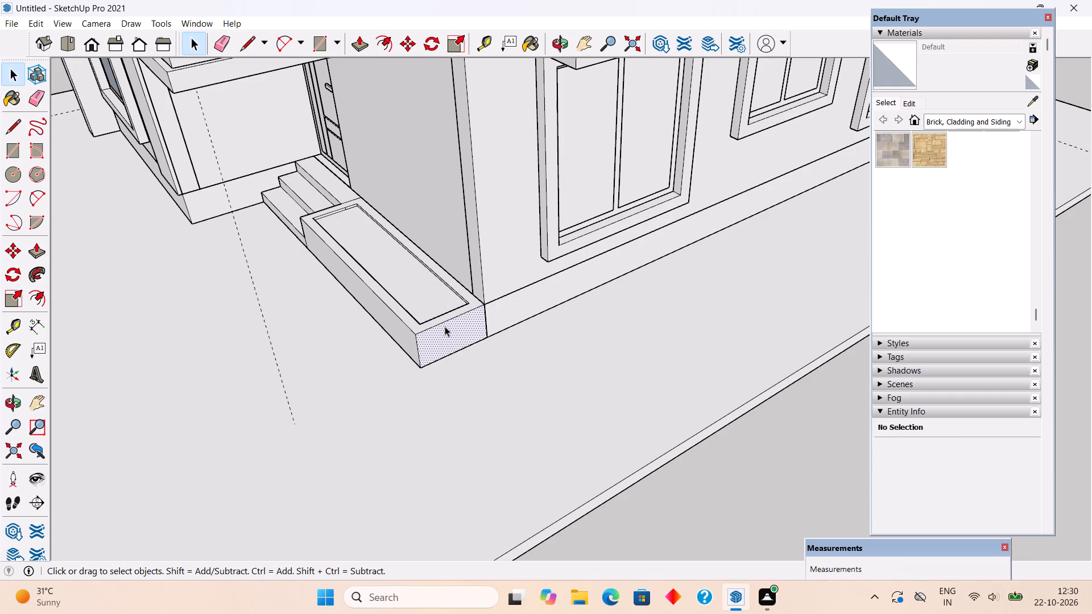
right_click(445, 326)
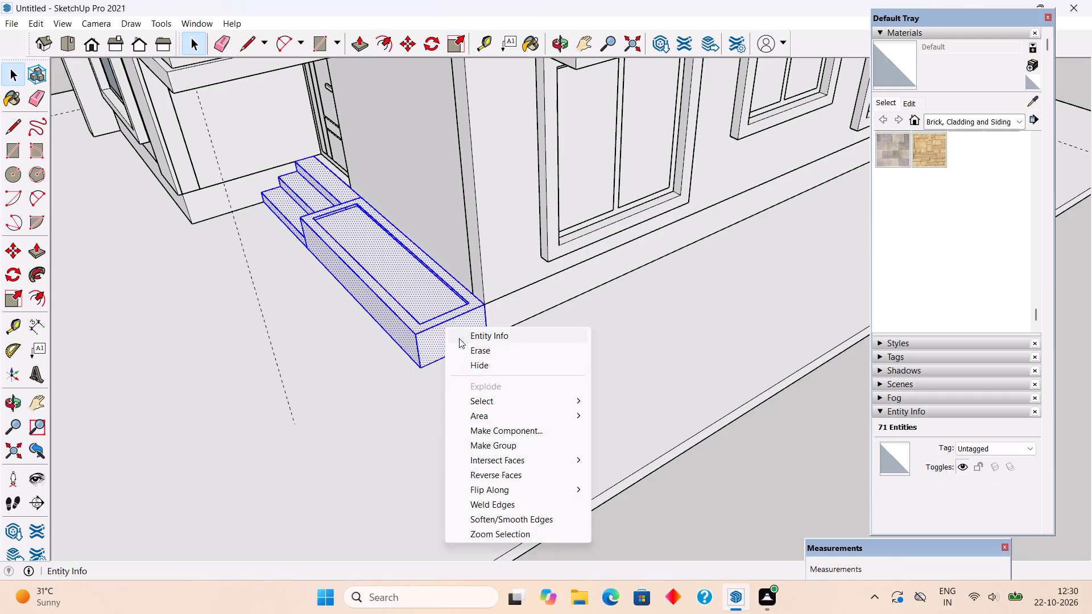
click(506, 442)
click(694, 483)
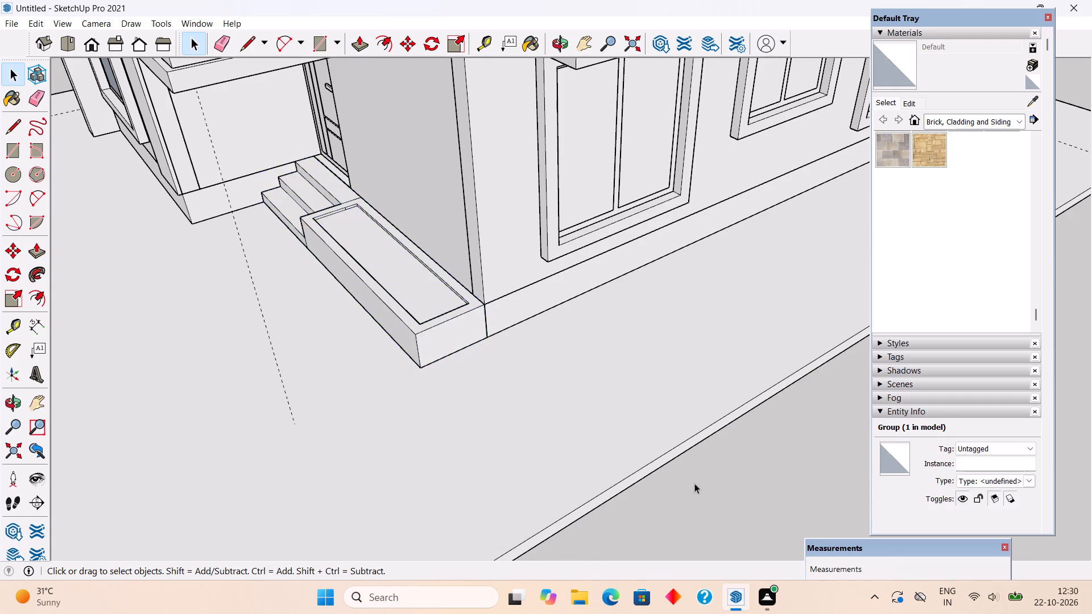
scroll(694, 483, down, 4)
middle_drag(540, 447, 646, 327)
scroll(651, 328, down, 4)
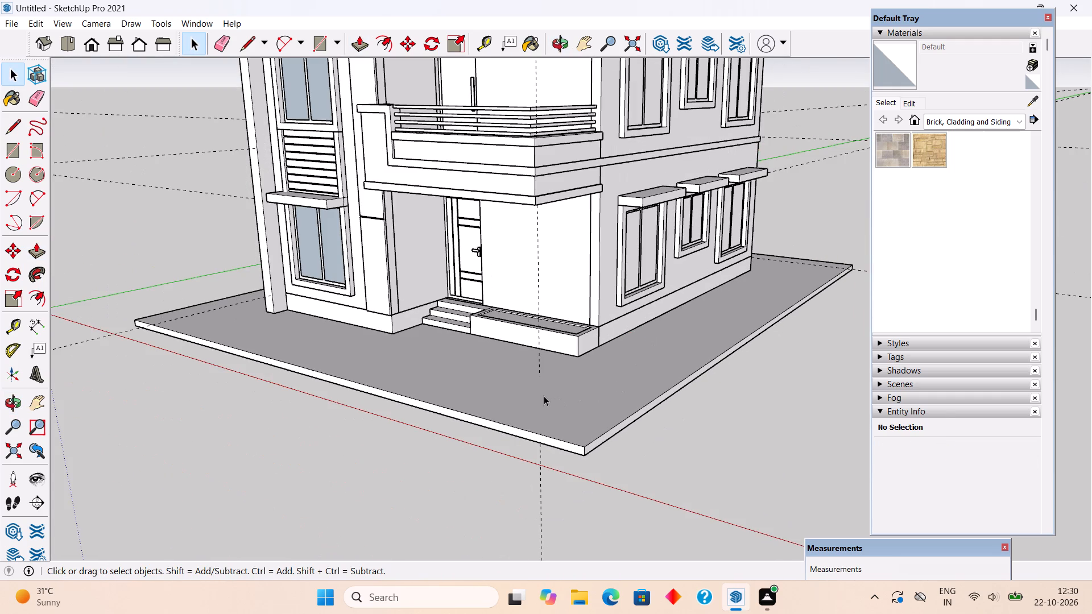
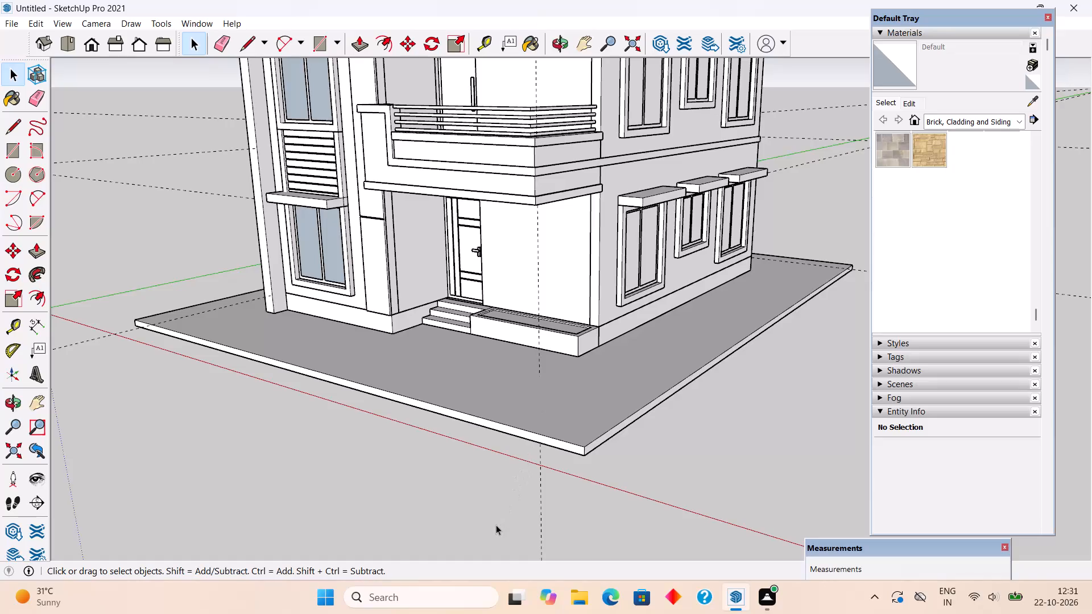
Place a guide 9" inside the ground slab's edge along the side with three windows per floor.
scroll(494, 525, down, 5)
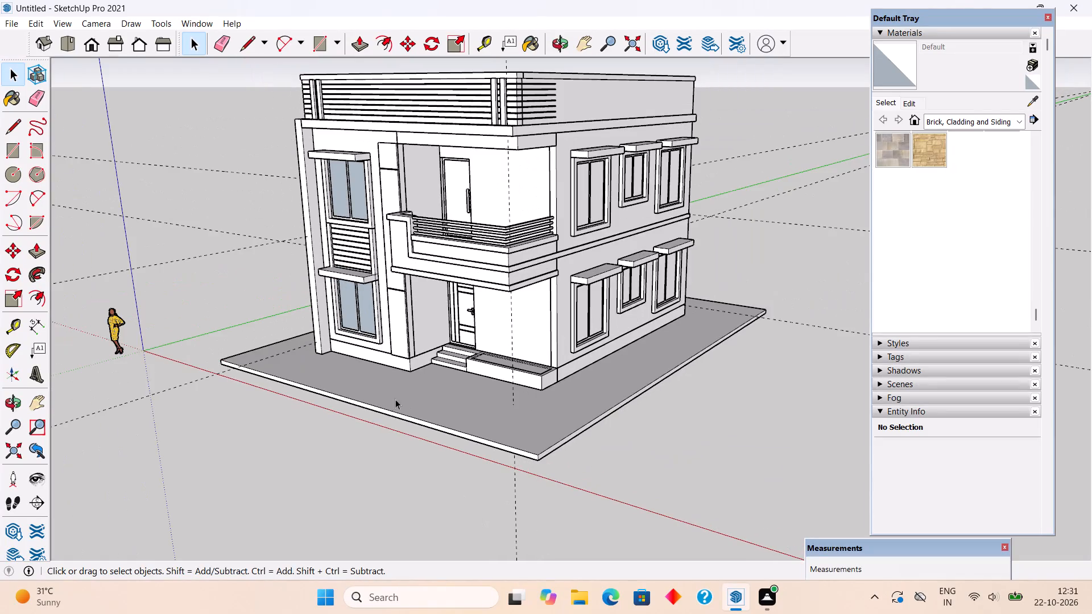
middle_drag(394, 409, 442, 509)
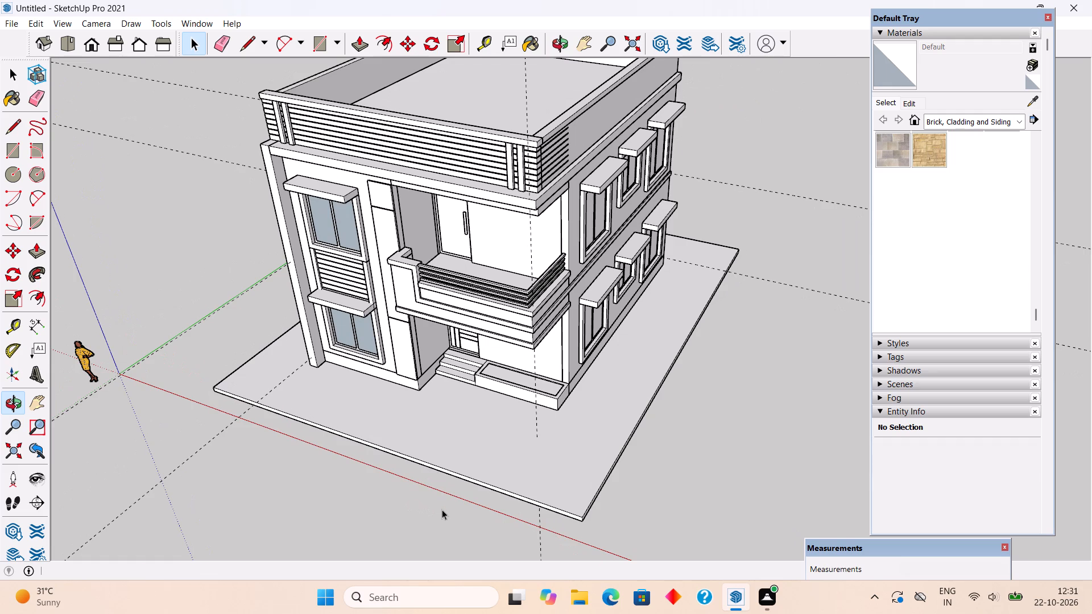
scroll(566, 492, up, 4)
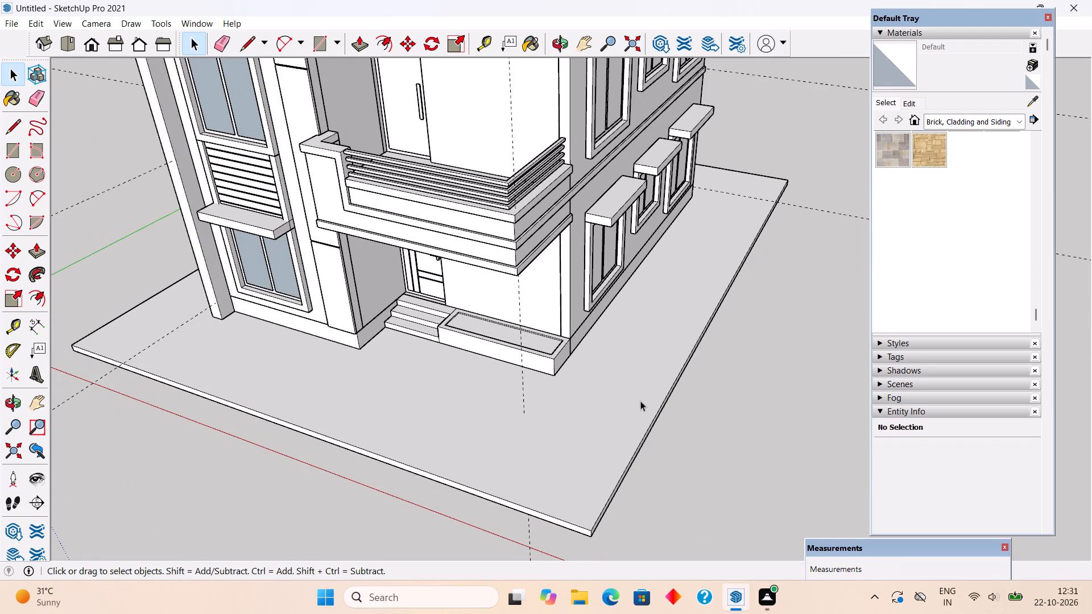
key(t)
click(652, 424)
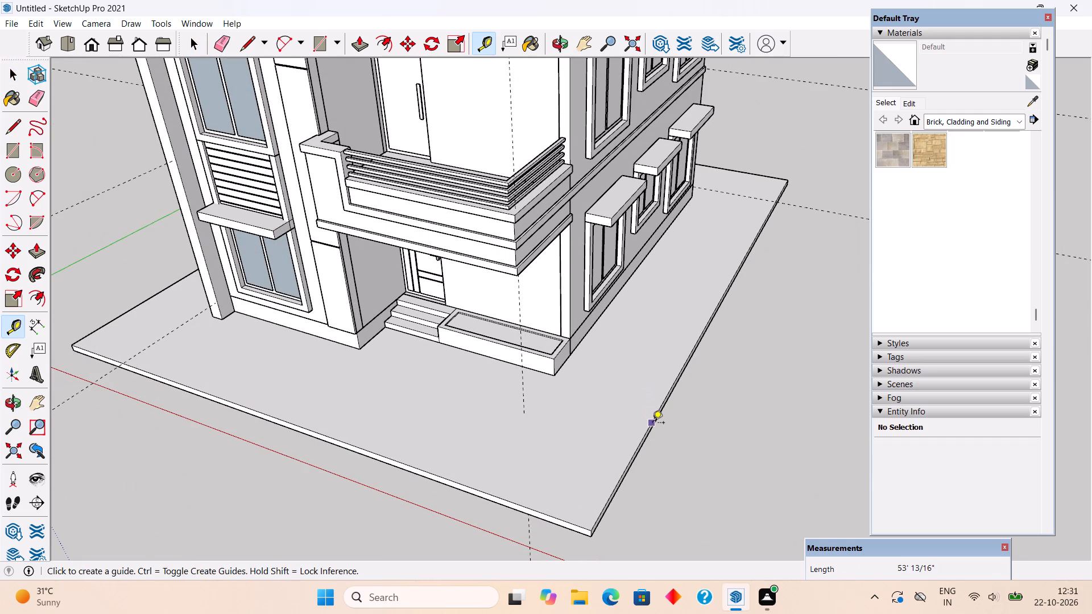
key(9)
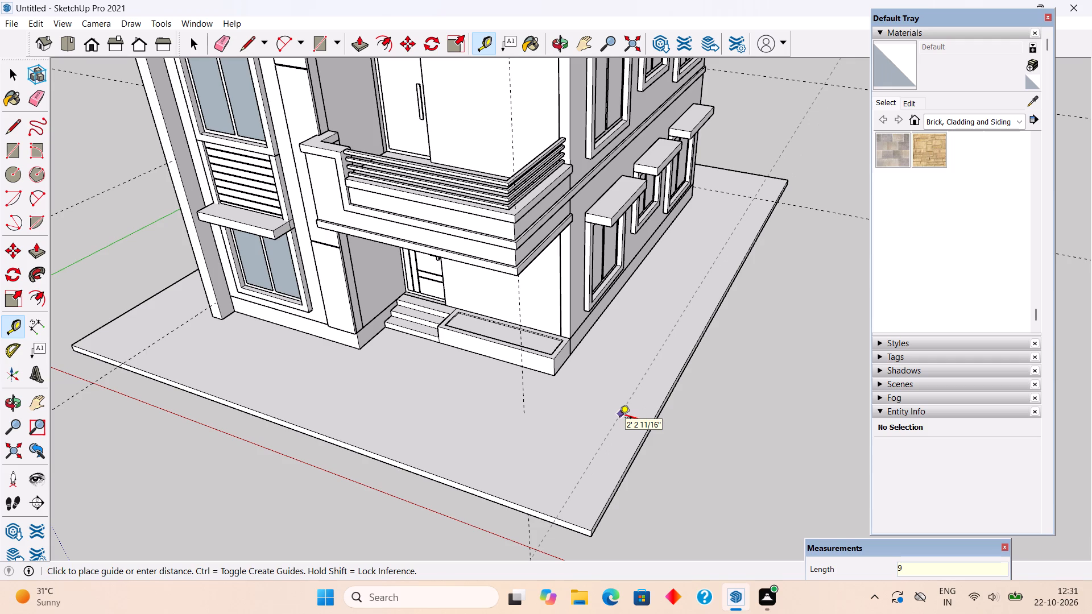
key(shift+quotedbl)
key(Return)
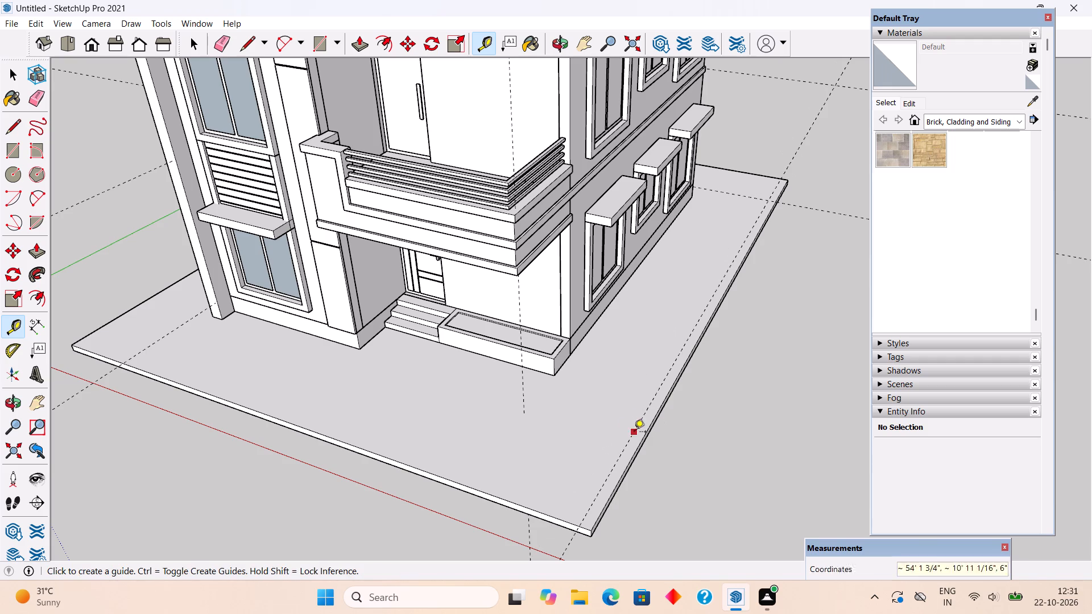
Open the ground slab group and push its rear edge face 7' in toward the house.
middle_drag(690, 416, 502, 496)
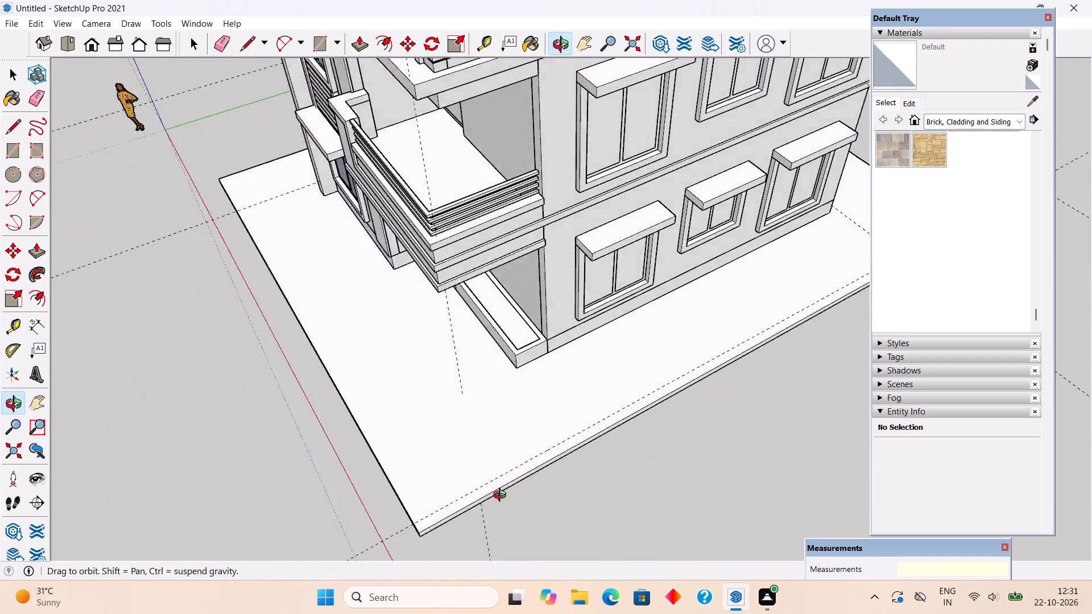
middle_drag(502, 496, 322, 542)
scroll(319, 541, down, 2)
scroll(249, 453, down, 4)
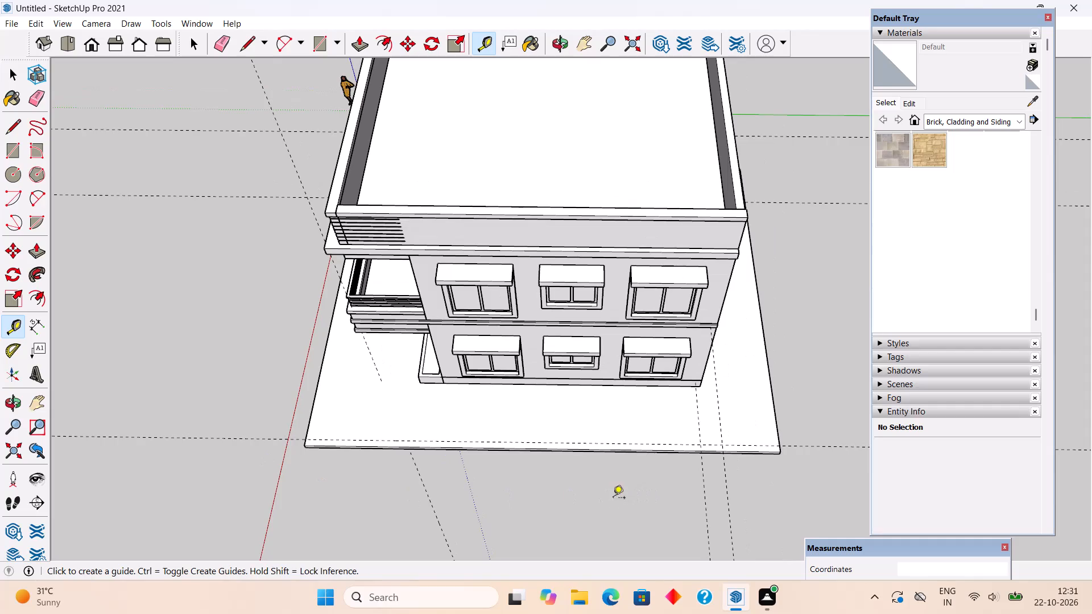
key(space)
middle_drag(670, 482, 441, 432)
scroll(749, 508, up, 3)
middle_drag(702, 493, 671, 450)
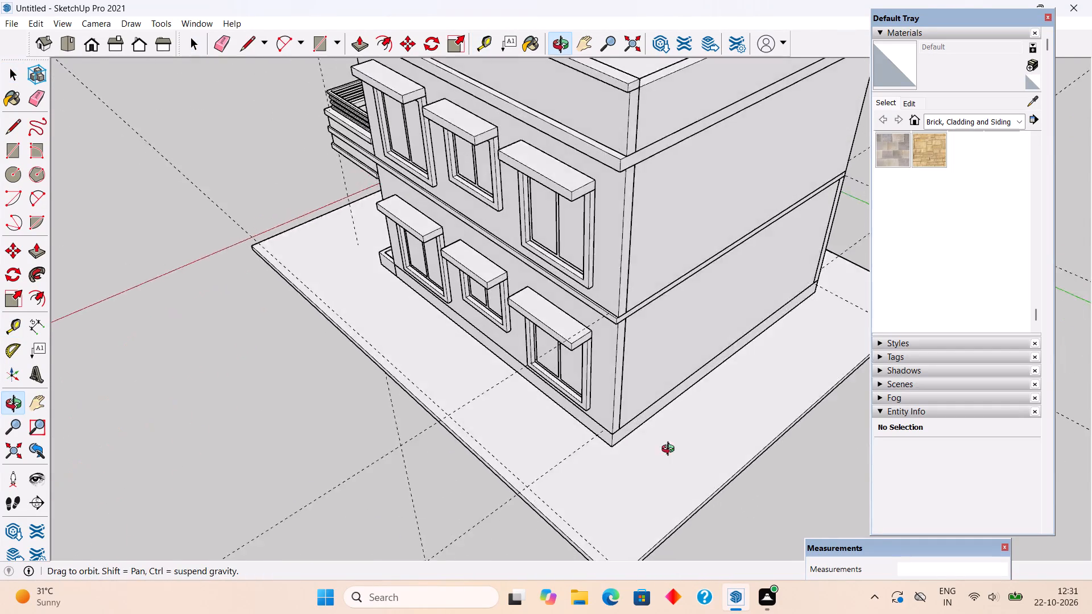
middle_drag(671, 450, 656, 385)
triple_click(683, 483)
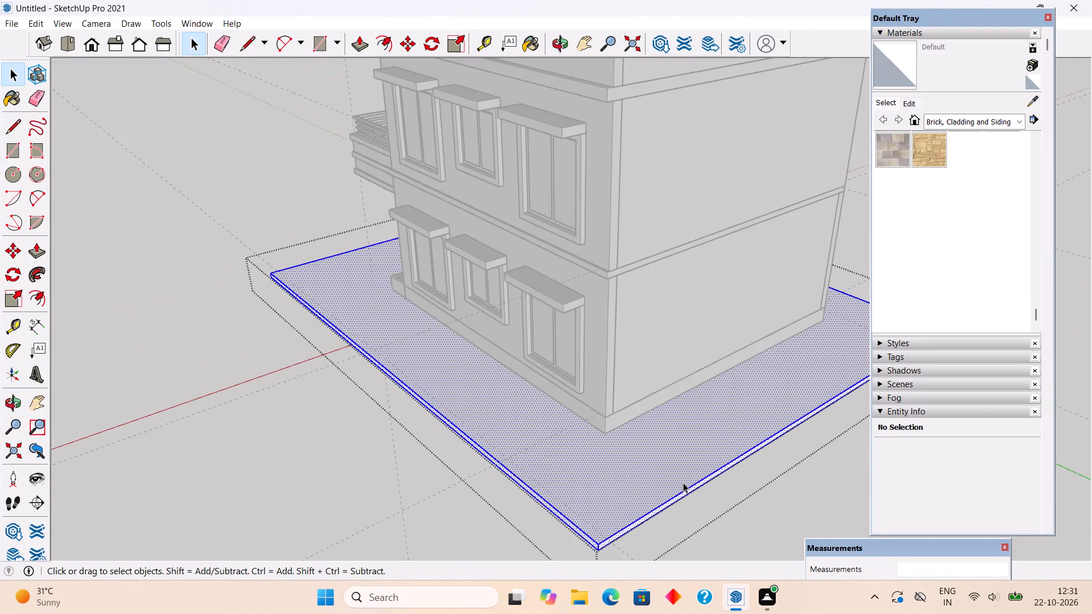
key(p)
click(681, 494)
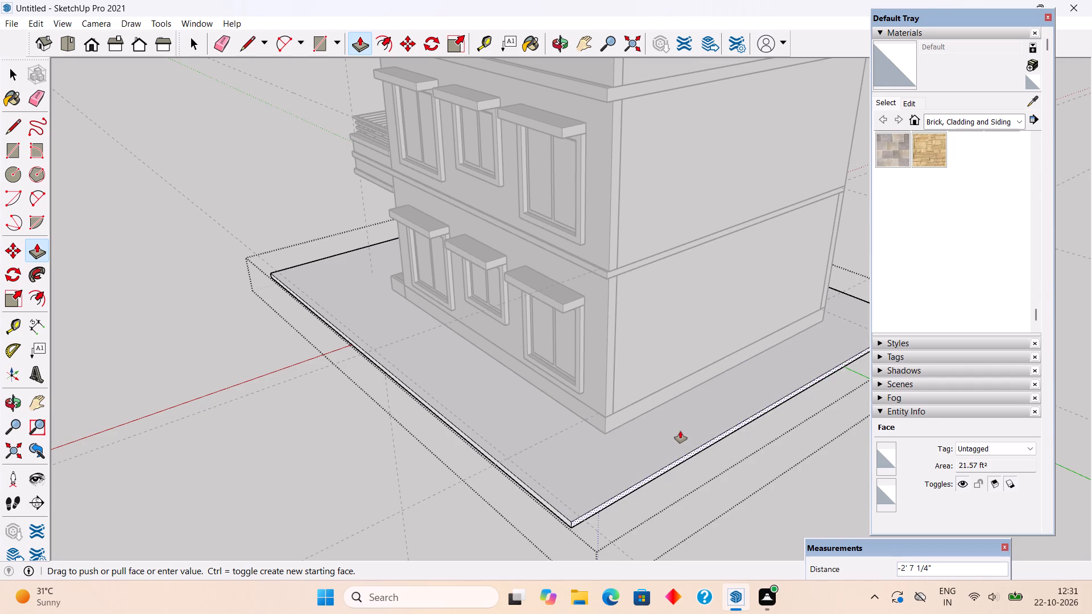
text(7')
key(Return)
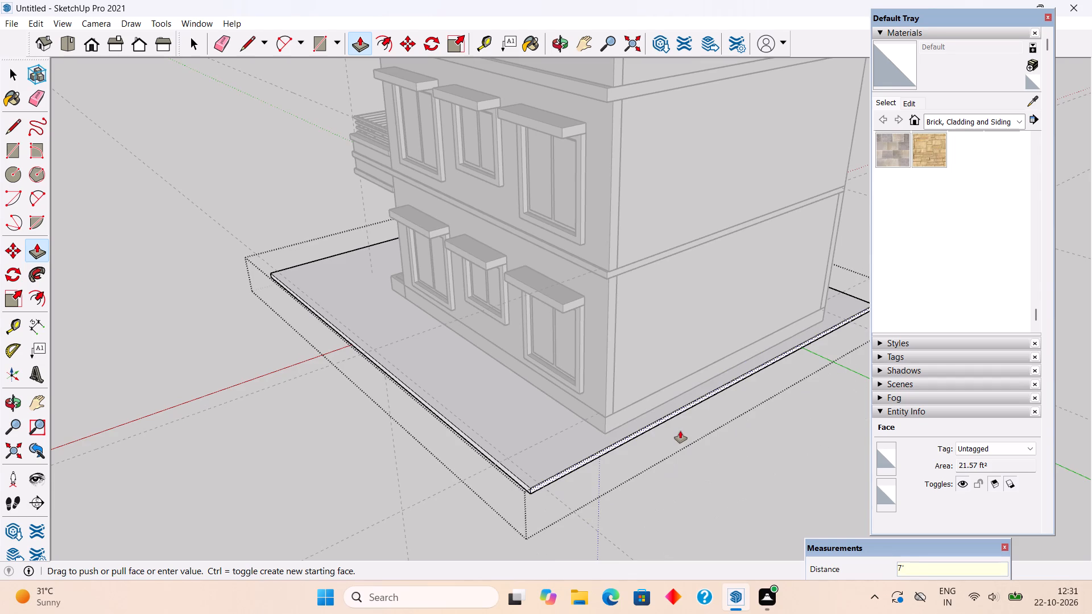
Push the slab's rear edge face in about another 1' 3 13/16" to the house's rear corner and exit the group.
click(613, 446)
click(602, 430)
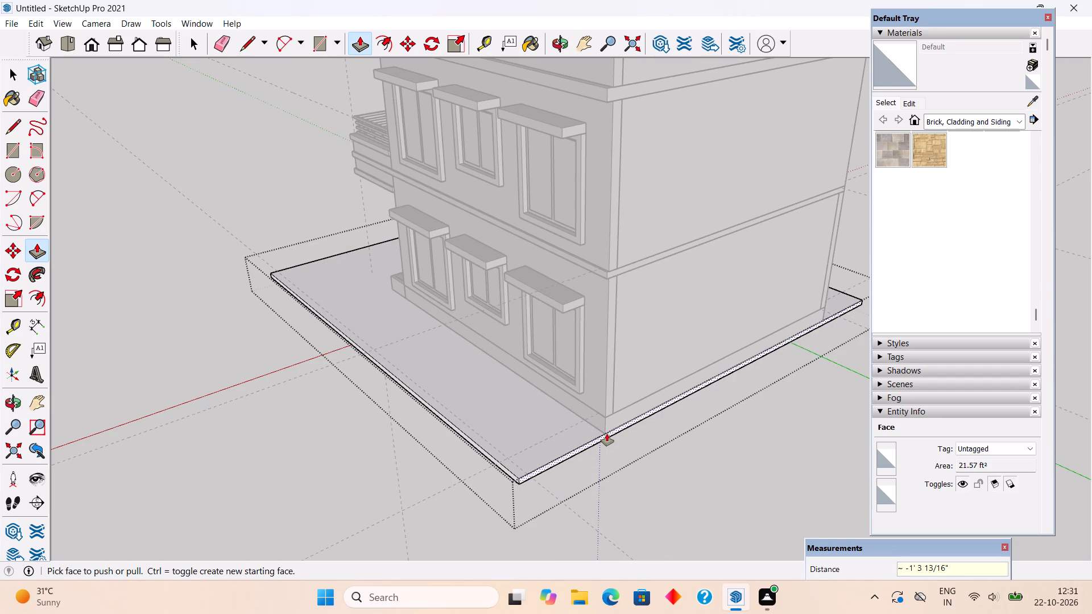
key(space)
click(668, 472)
Place a guide 9" inside the shortened rear edge of the ground slab.
scroll(668, 472, down, 5)
middle_drag(515, 432, 599, 505)
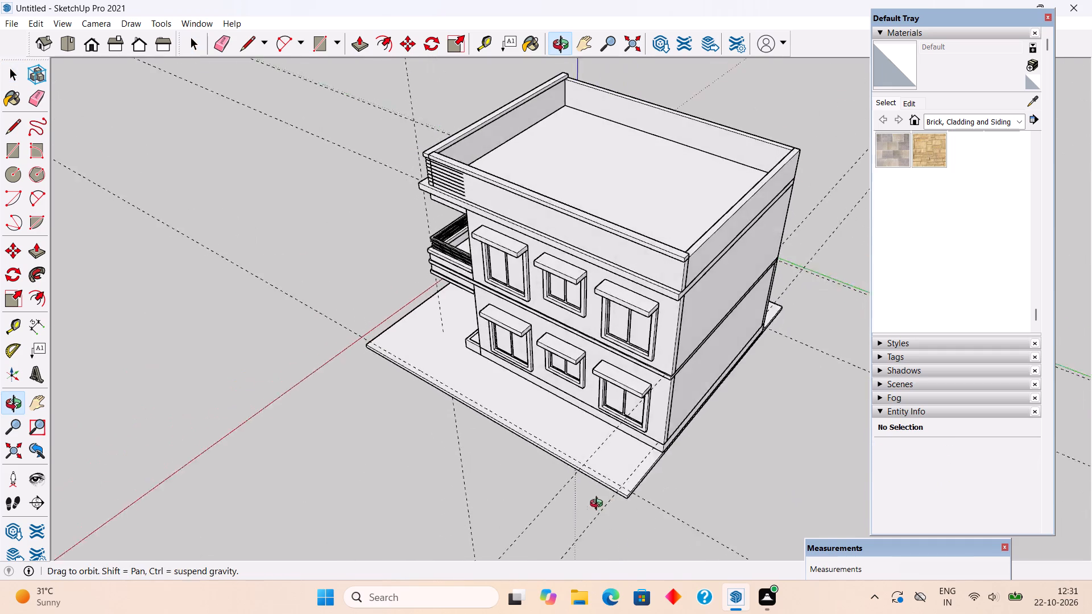
middle_drag(599, 505, 618, 505)
scroll(634, 492, up, 12)
middle_drag(726, 483, 729, 482)
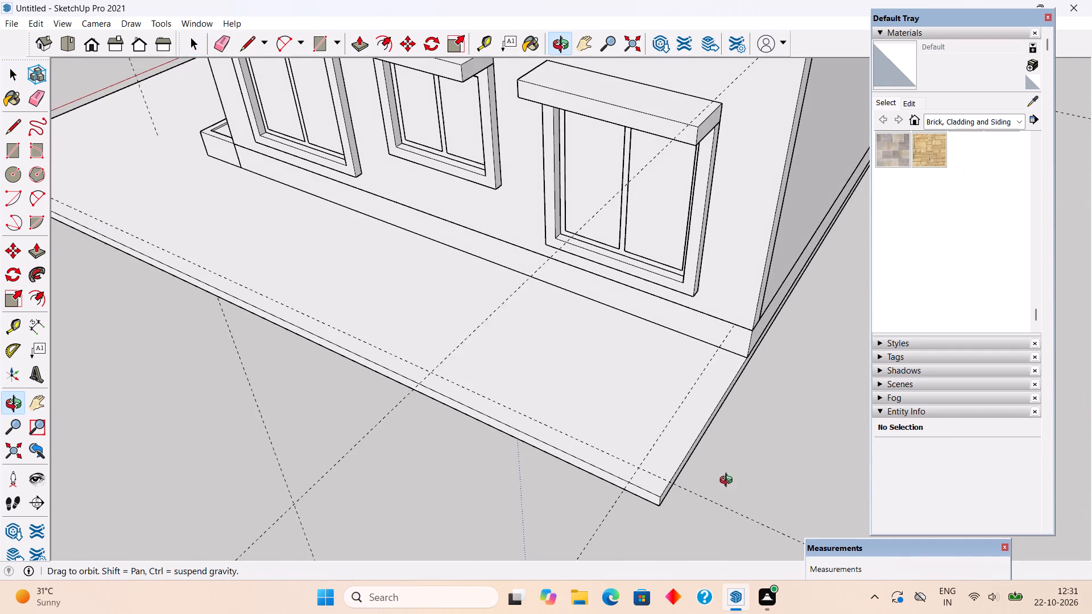
middle_drag(729, 482, 929, 499)
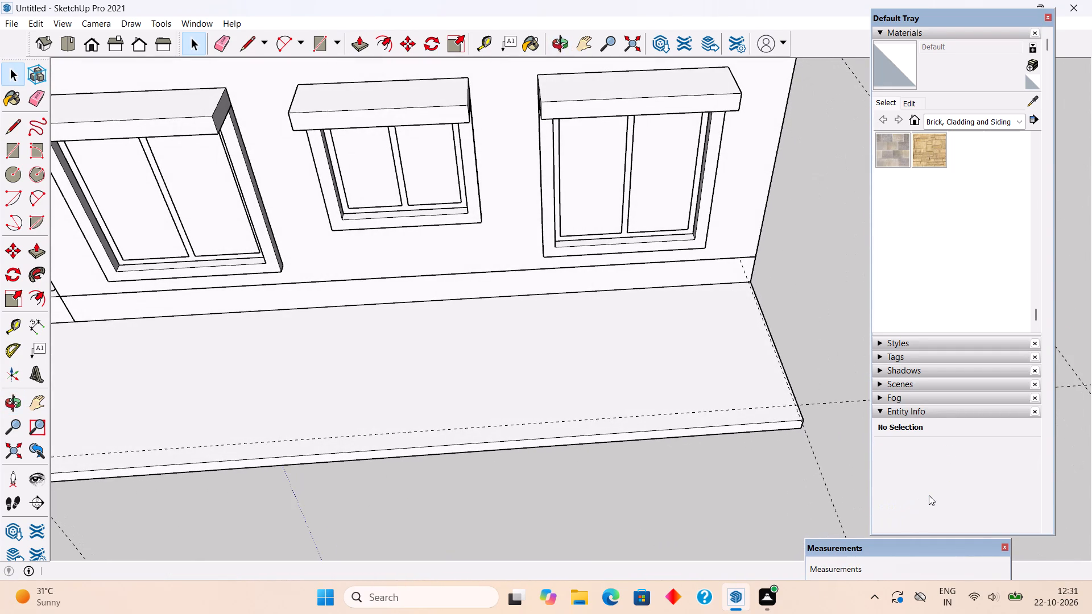
scroll(929, 495, up, 6)
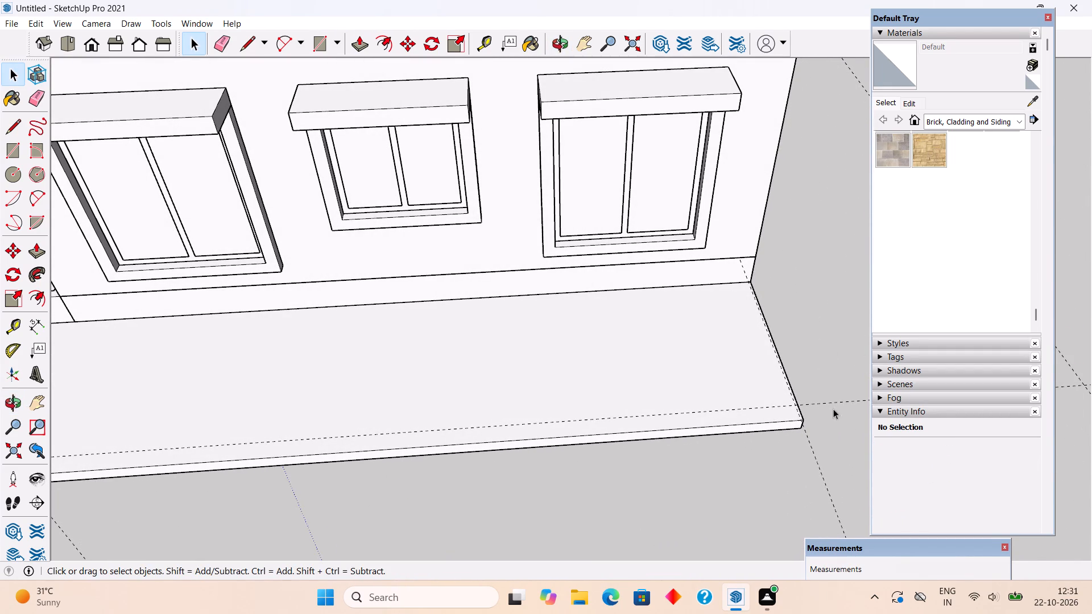
scroll(803, 386, up, 9)
middle_drag(768, 378, 673, 361)
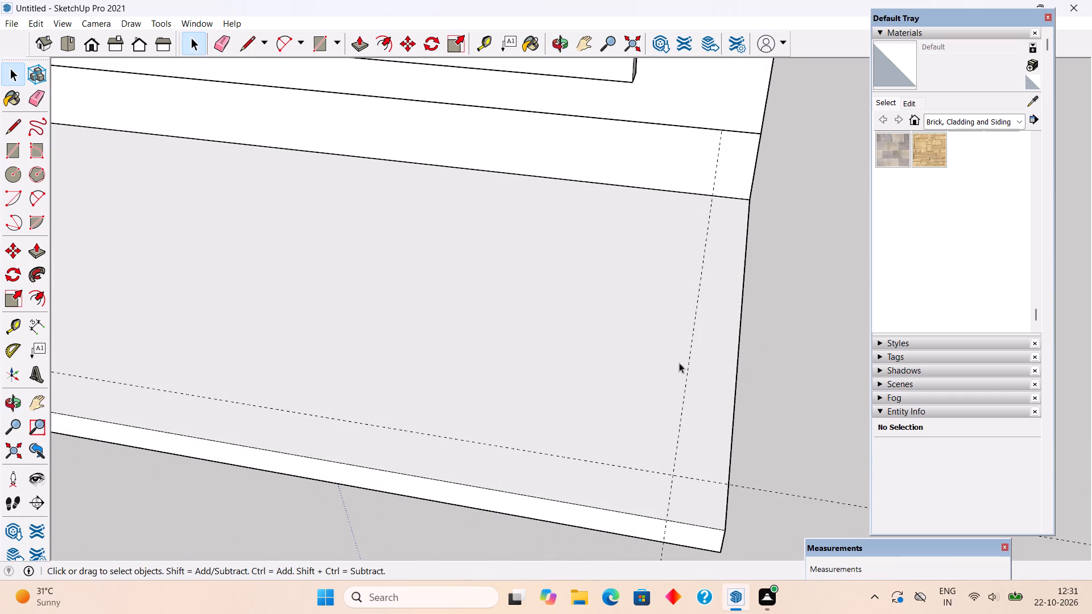
key(t)
click(733, 417)
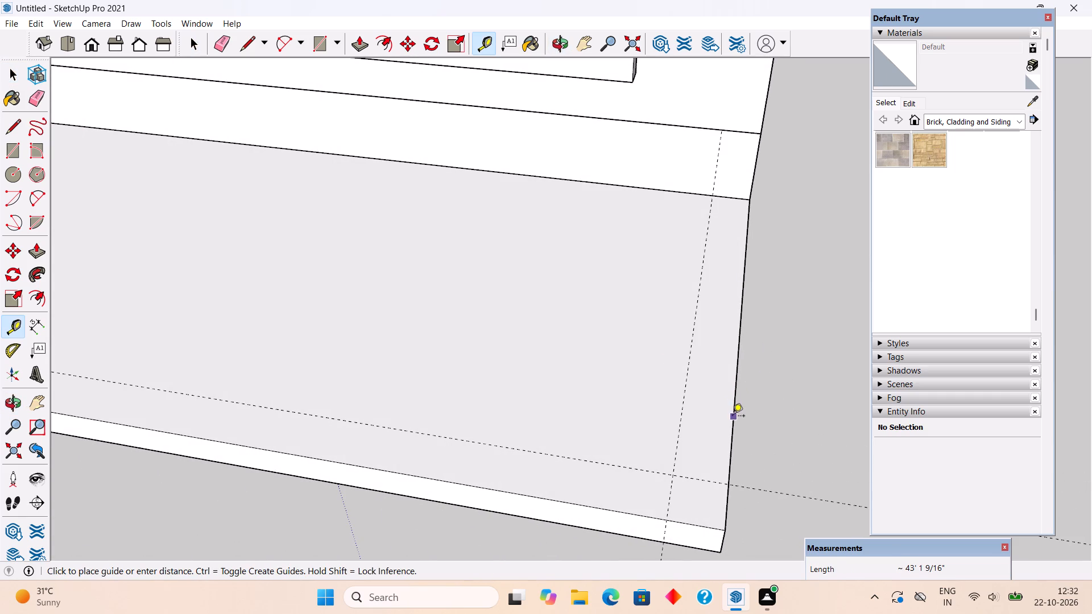
key(9)
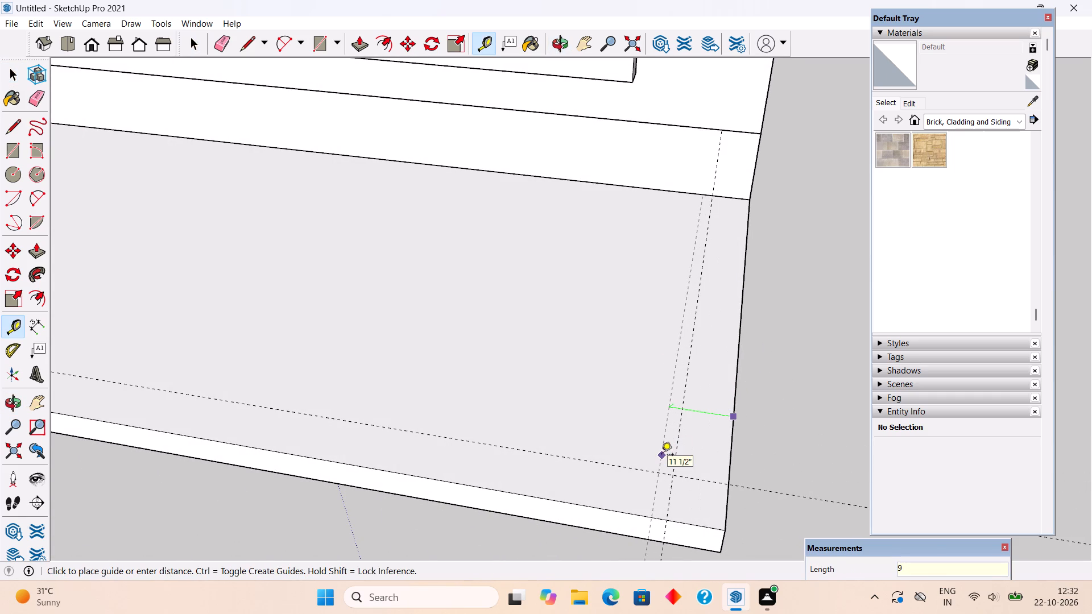
key(shift+quotedbl)
key(Return)
Draw a rectangle about 7' 4 9/16" by 9" along the slab's rear edge, from the plinth to the side guide.
middle_drag(661, 450, 591, 359)
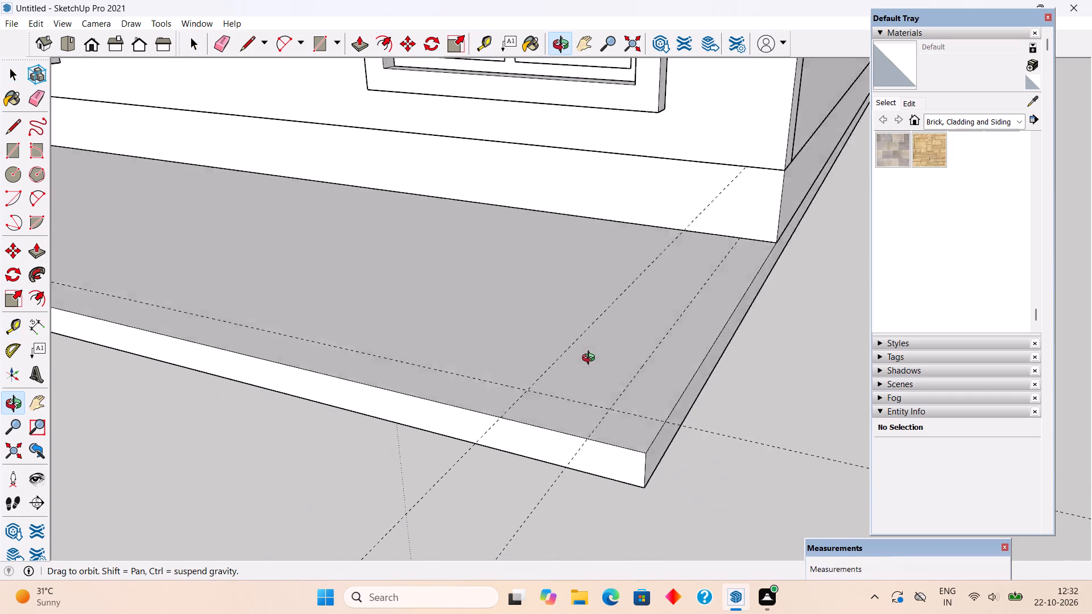
middle_drag(591, 359, 585, 356)
key(r)
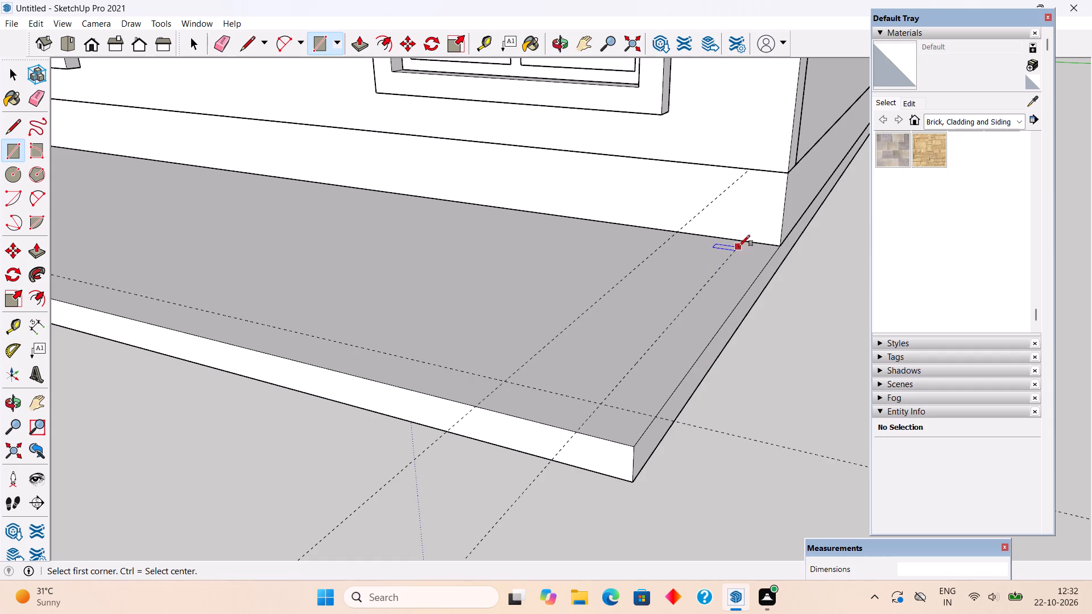
click(743, 241)
click(653, 416)
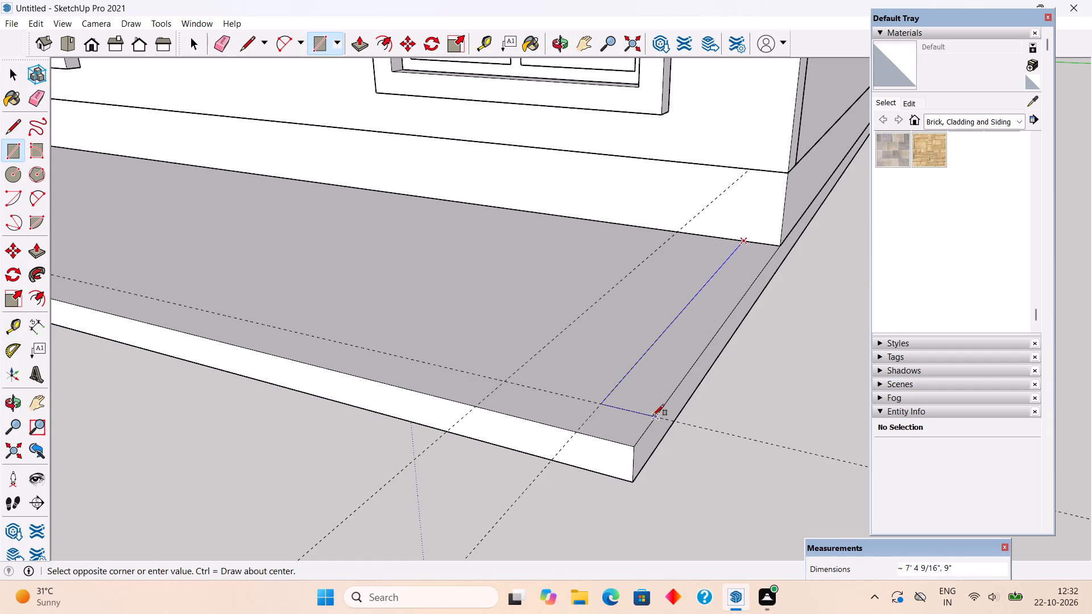
Extrude the rear rectangle 5' upward to form a short boundary wall.
key(p)
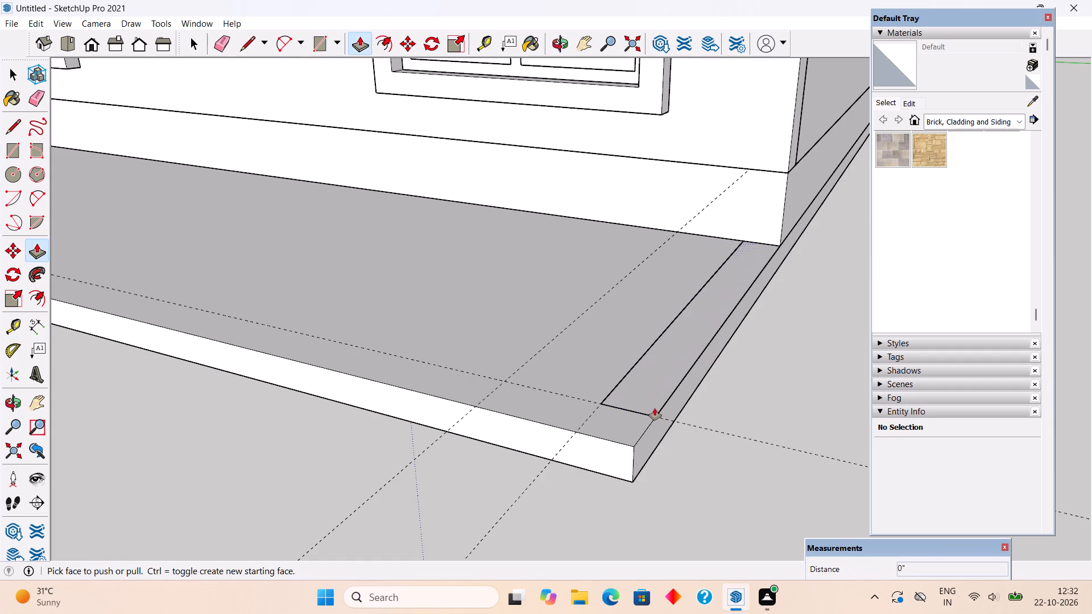
click(656, 406)
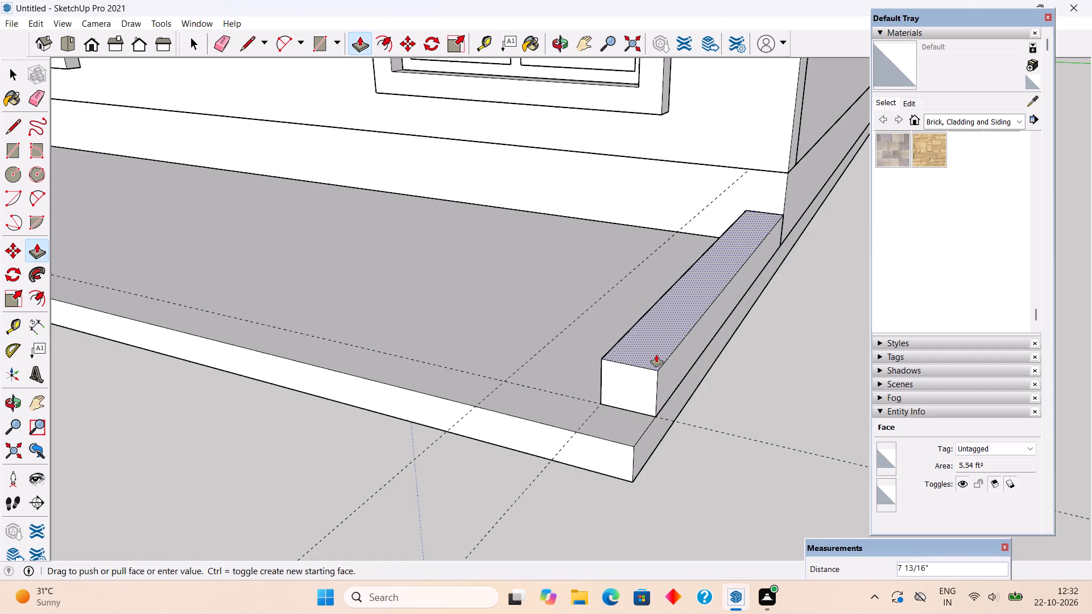
text(5')
key(Return)
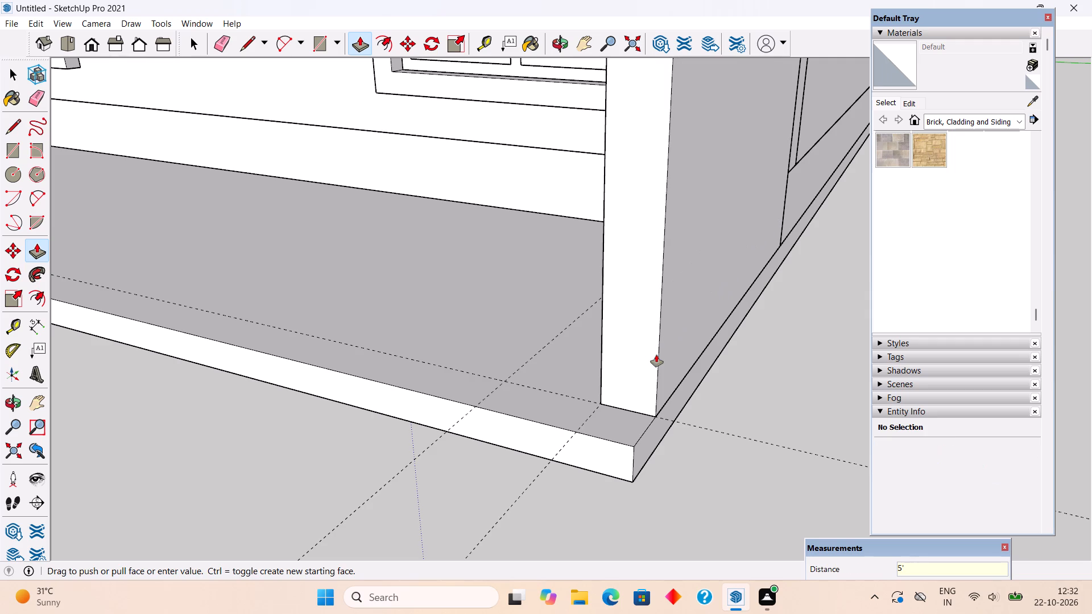
Make the short rear boundary wall into a group.
key(space)
triple_click(656, 355)
click(656, 355)
right_click(656, 355)
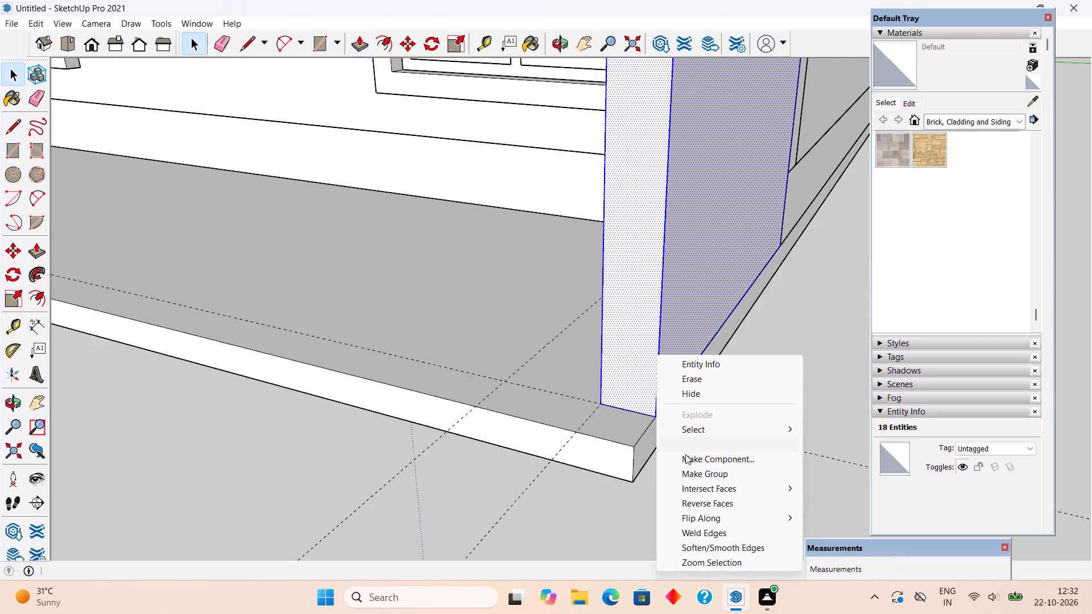
click(690, 475)
Draw a rectangle 9" by about 44' 9" along the slab's side edge, from the front guide intersection to the rear corner.
scroll(690, 475, down, 20)
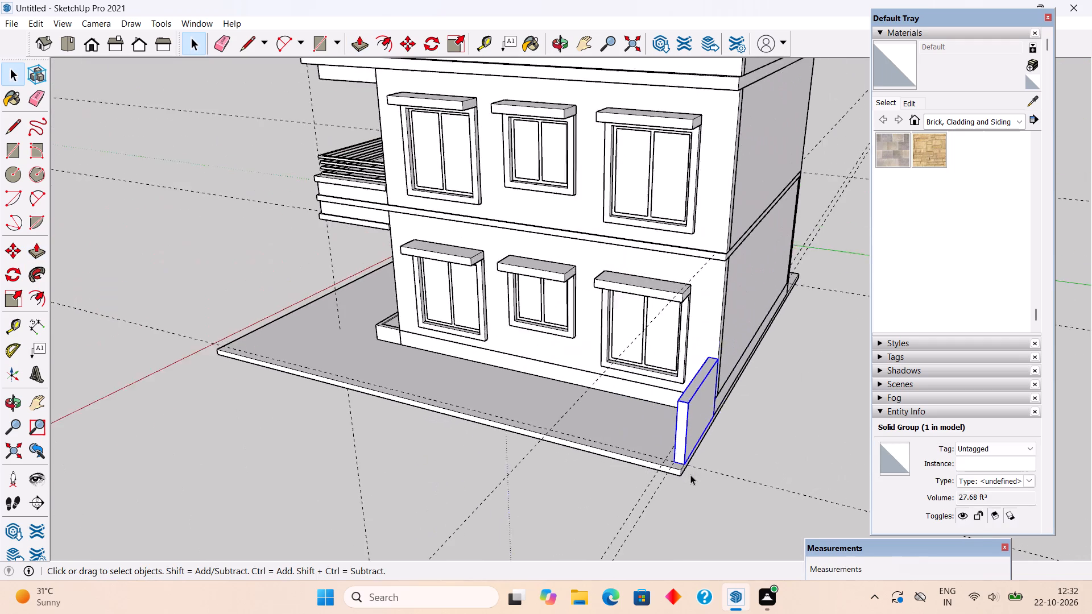
scroll(690, 475, down, 1)
middle_drag(209, 482, 344, 524)
scroll(289, 496, up, 7)
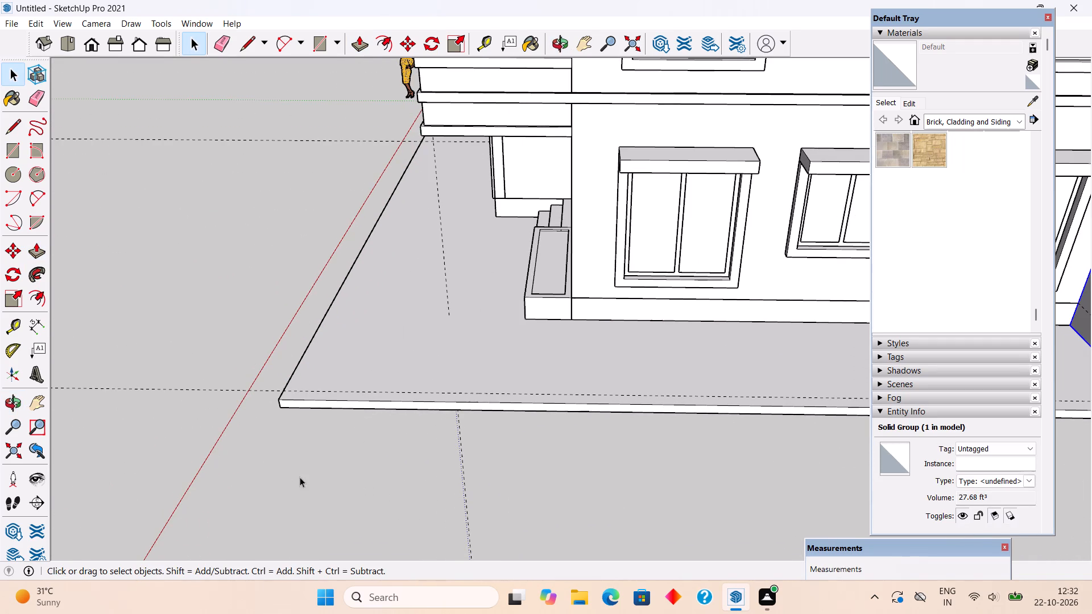
key(r)
click(283, 392)
scroll(283, 392, down, 6)
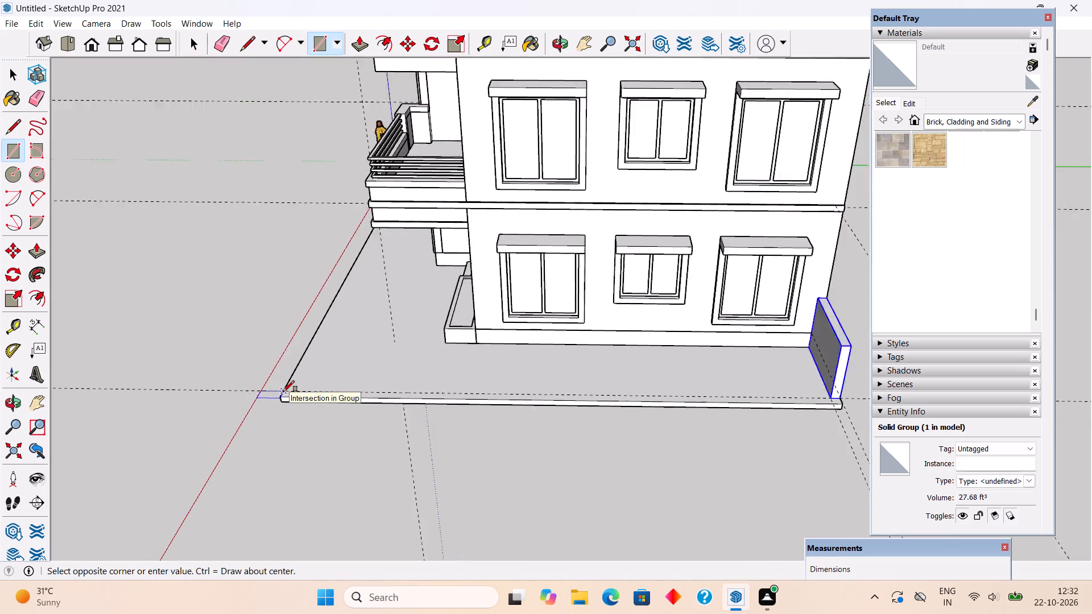
scroll(283, 392, down, 7)
scroll(549, 393, up, 12)
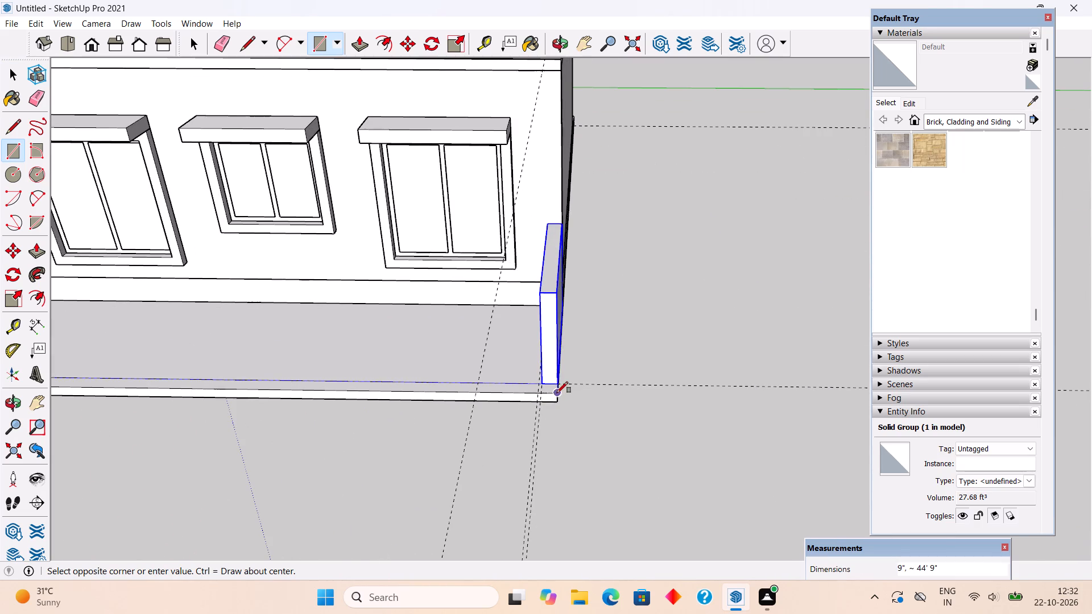
click(557, 396)
Extrude the long side rectangle 5' up to the top of the short rear wall.
key(p)
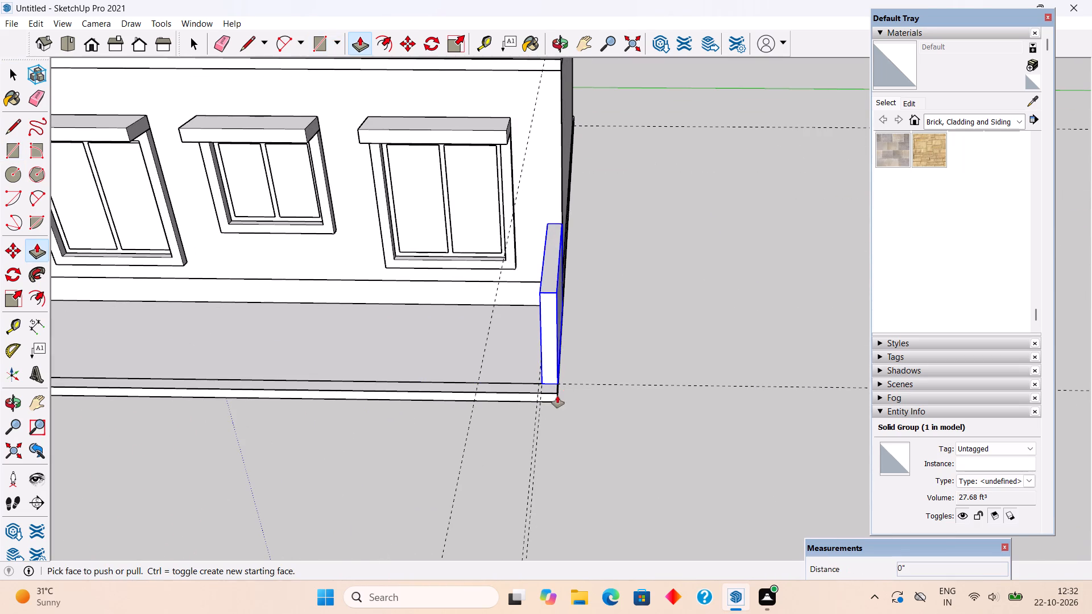
click(548, 391)
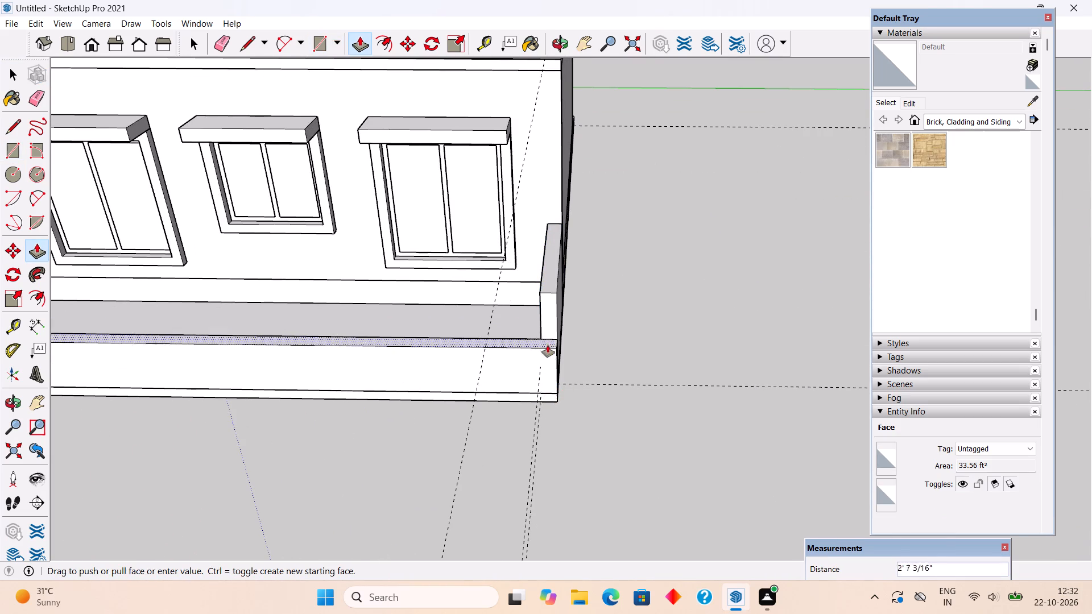
middle_drag(567, 294, 468, 301)
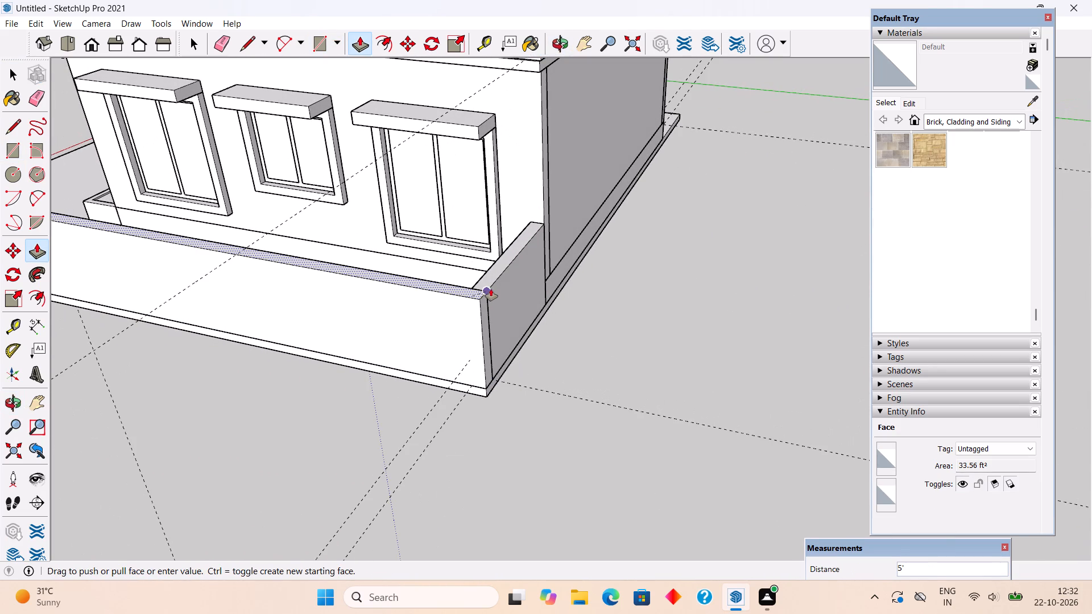
click(491, 289)
Make the extruded long side boundary wall into a group.
key(space)
triple_click(468, 318)
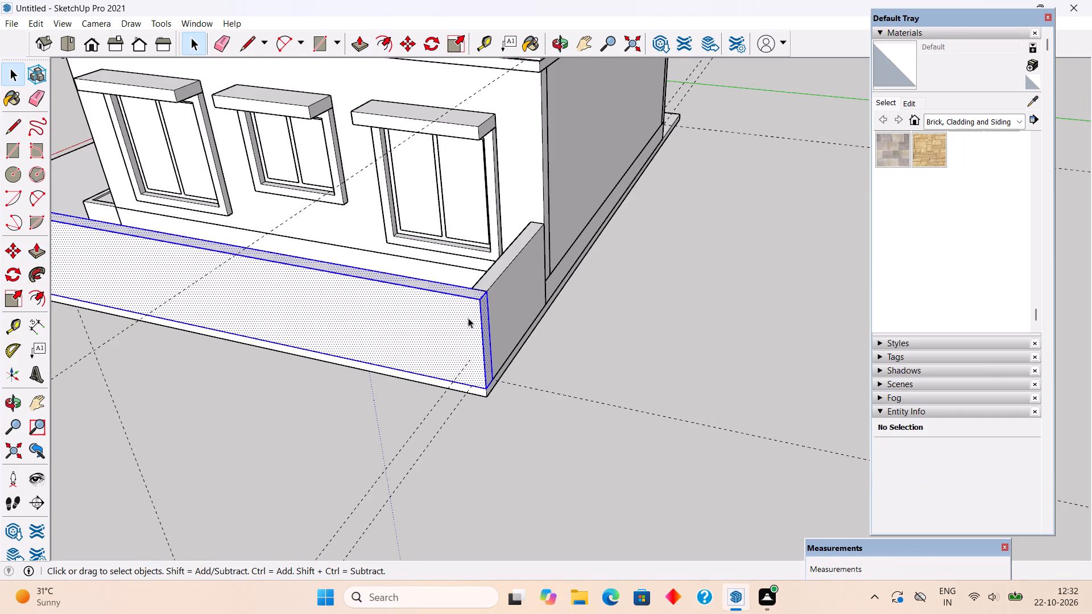
click(468, 318)
right_click(468, 318)
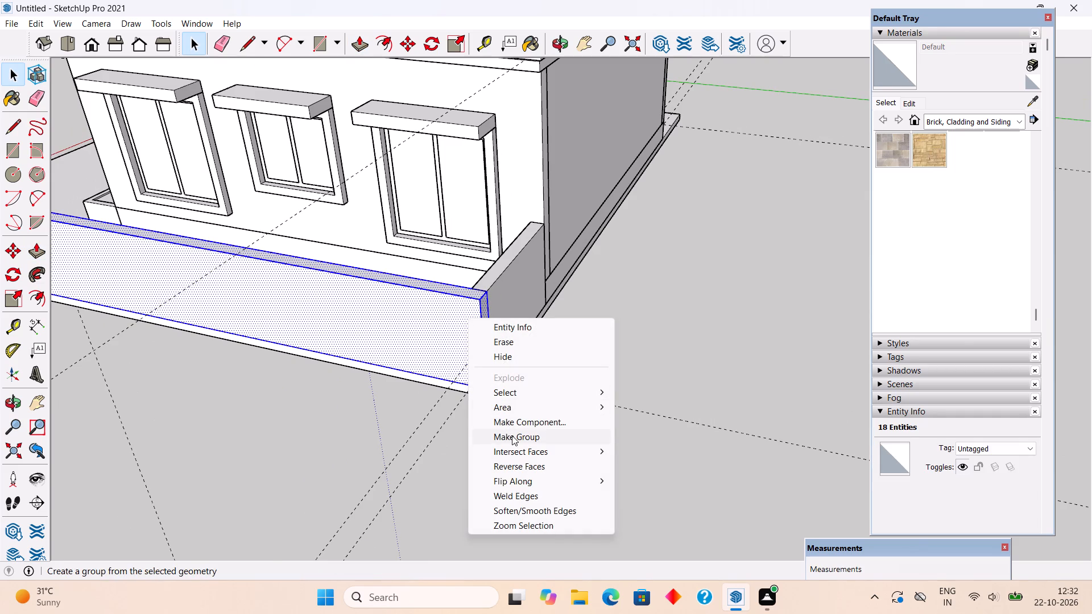
click(512, 435)
Place a guide 9" inward from the slab's opposite long side edge, on the side without a wall.
scroll(516, 432, down, 16)
middle_drag(309, 441, 544, 421)
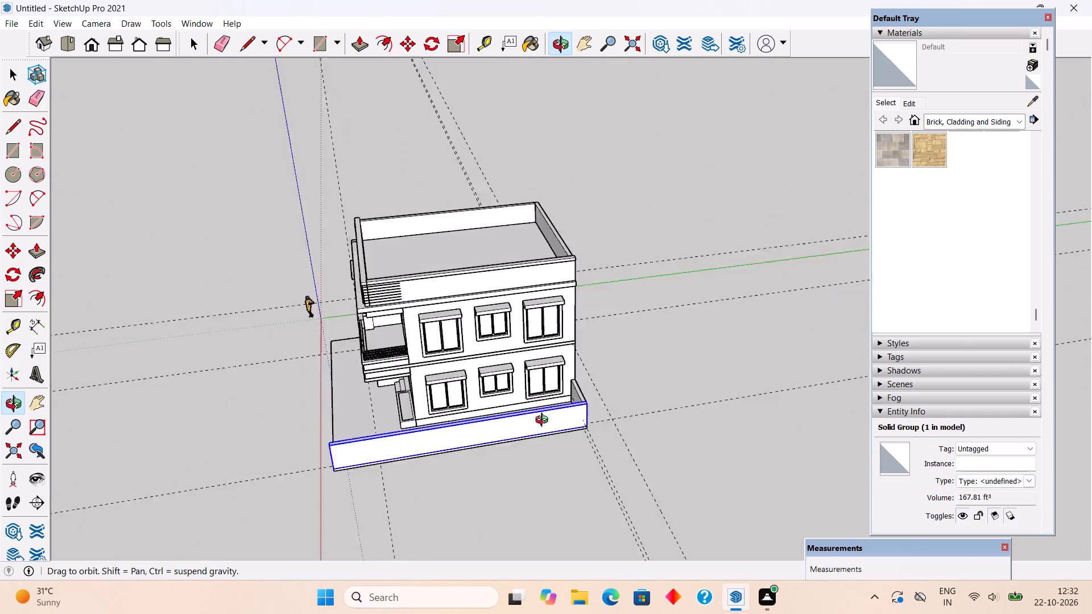
middle_drag(544, 421, 673, 362)
middle_drag(447, 440, 789, 421)
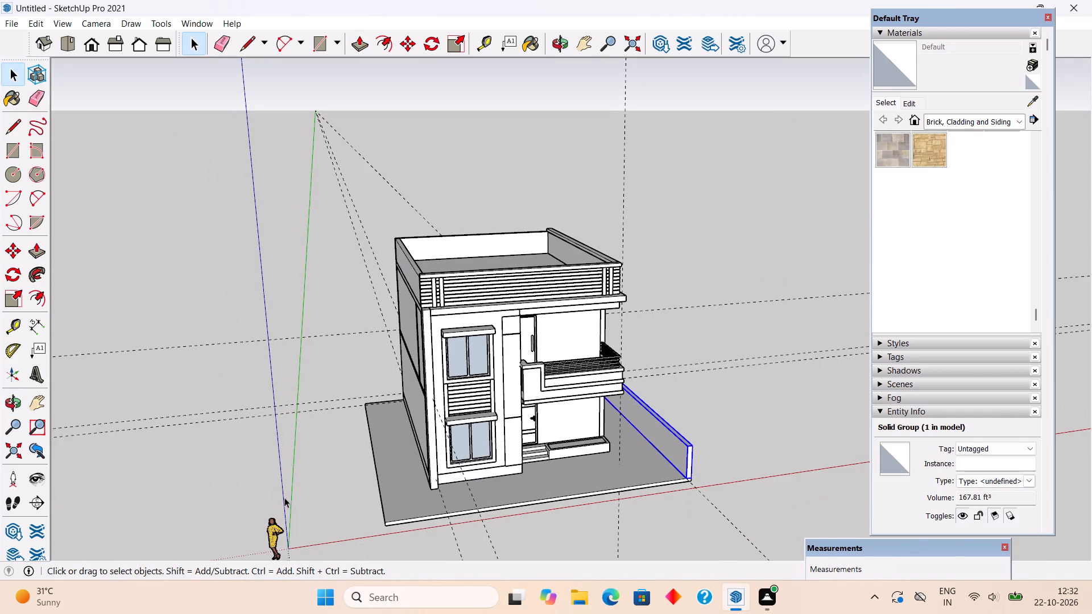
scroll(323, 441, down, 2)
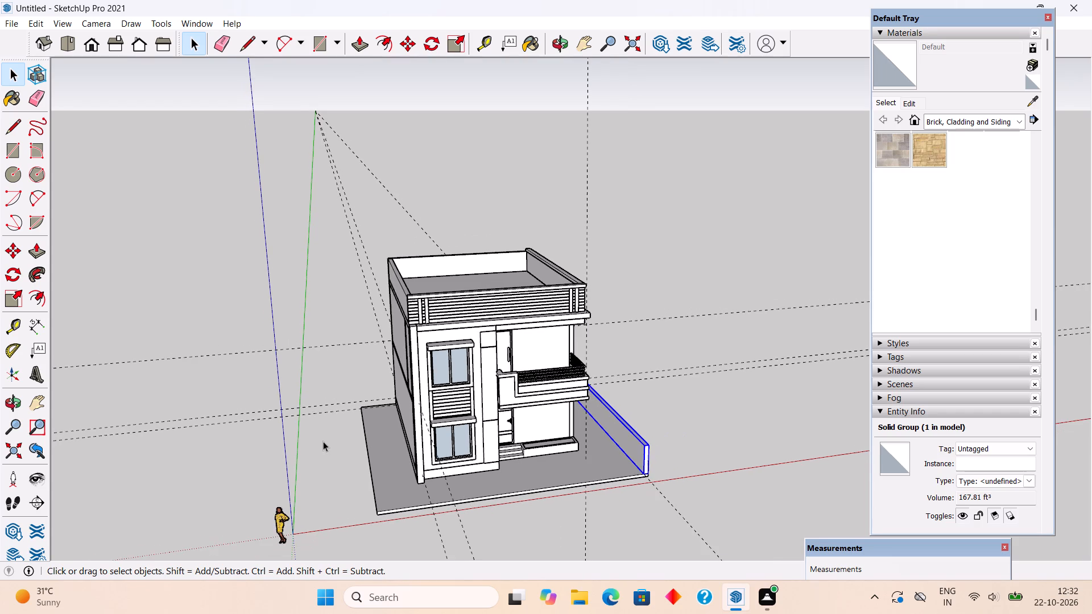
scroll(323, 441, down, 1)
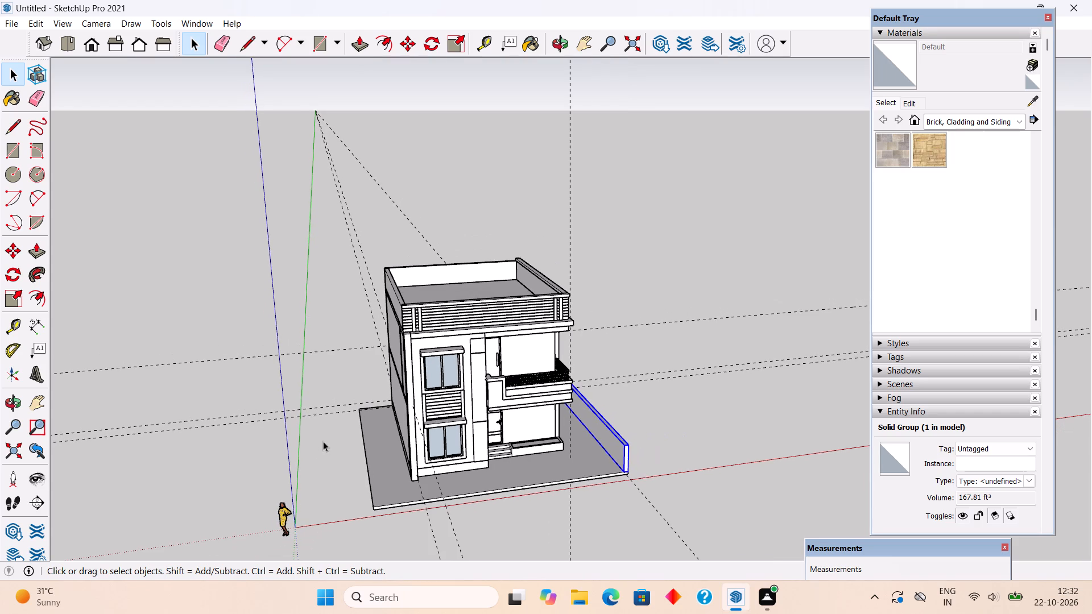
middle_drag(335, 467, 348, 512)
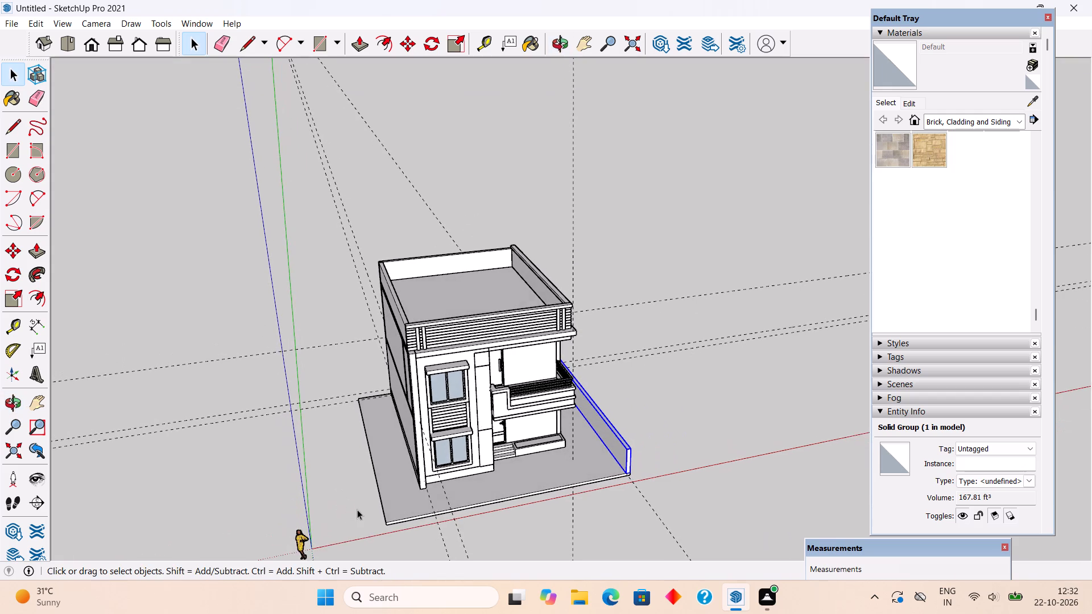
scroll(358, 508, up, 3)
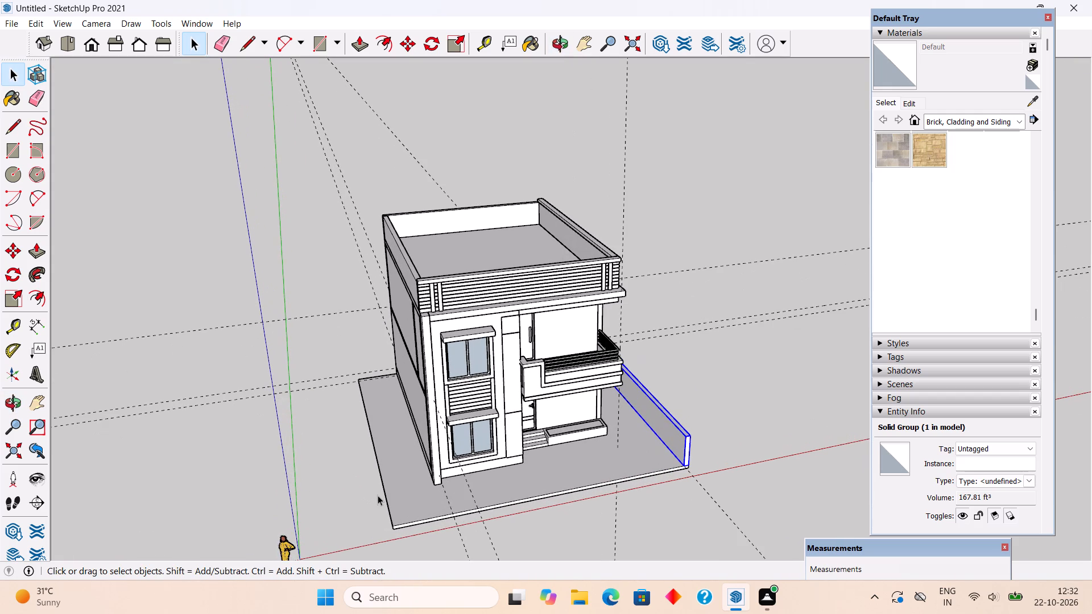
key(t)
click(385, 484)
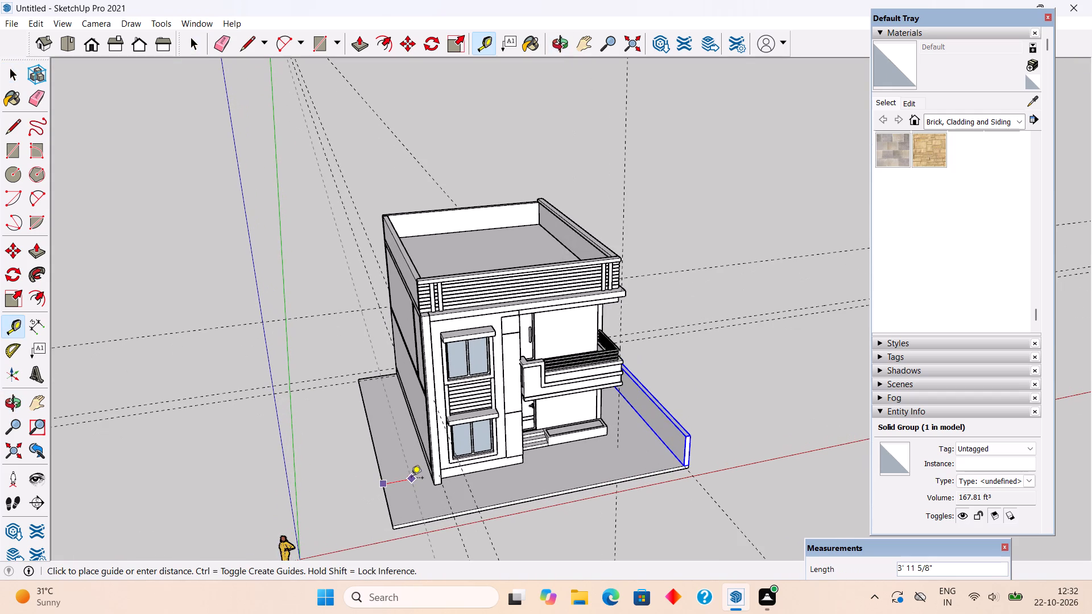
text(9")
key(Return)
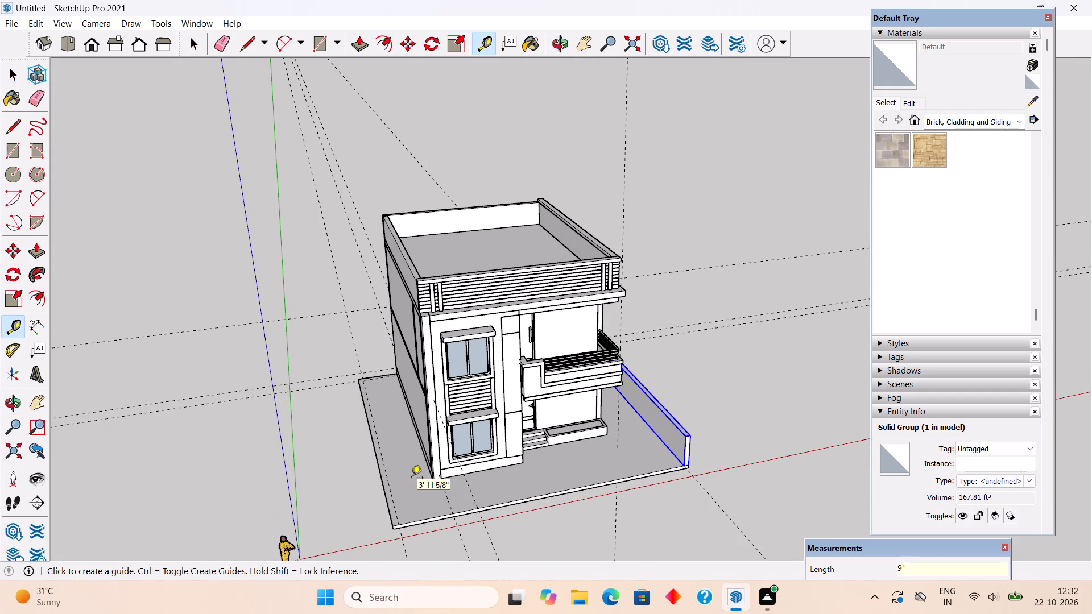
Draw a rectangle 9" by about 44' 9" between the new guide and the slab's side edge, from the rear edge to the front corner.
key(r)
scroll(342, 395, up, 17)
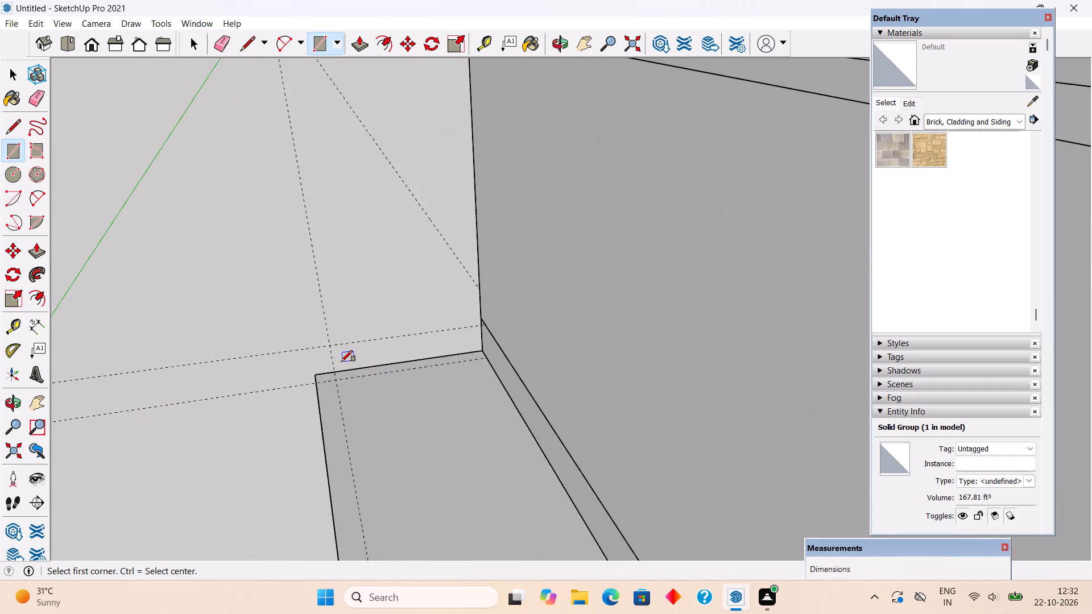
scroll(337, 362, up, 5)
click(337, 373)
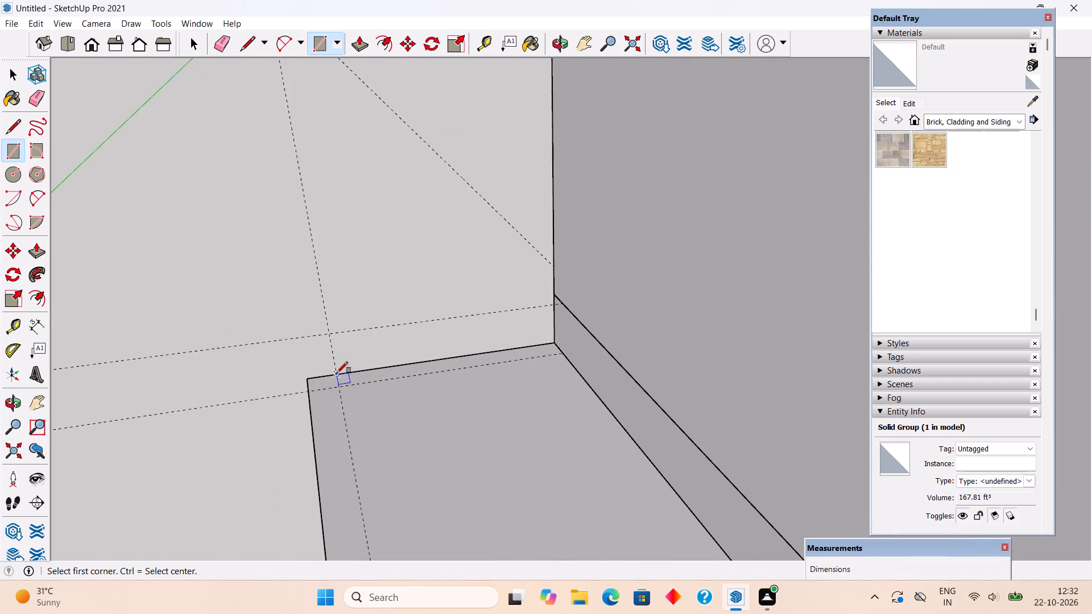
scroll(337, 373, down, 17)
scroll(337, 373, down, 6)
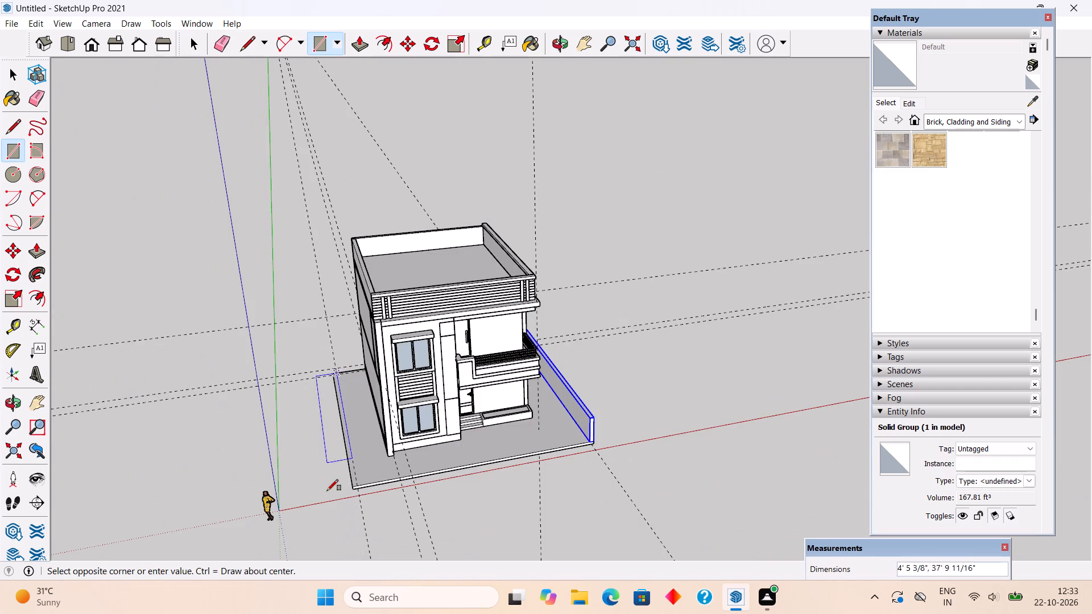
scroll(329, 493, up, 16)
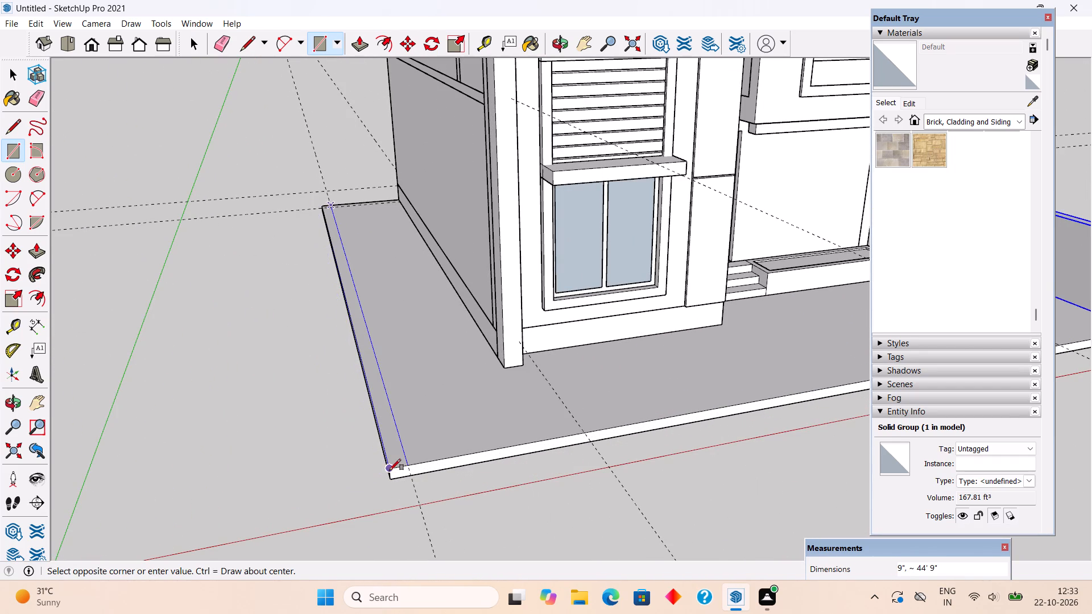
click(390, 470)
Extrude the long side strip 5' upward to form the second side boundary wall.
key(p)
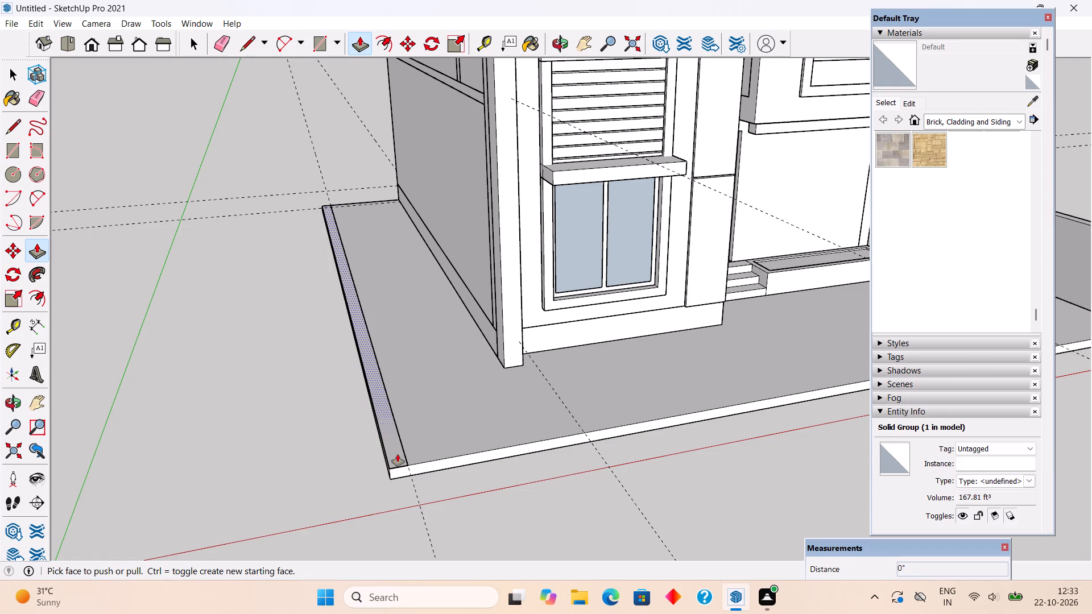
click(398, 454)
text(5')
key(Return)
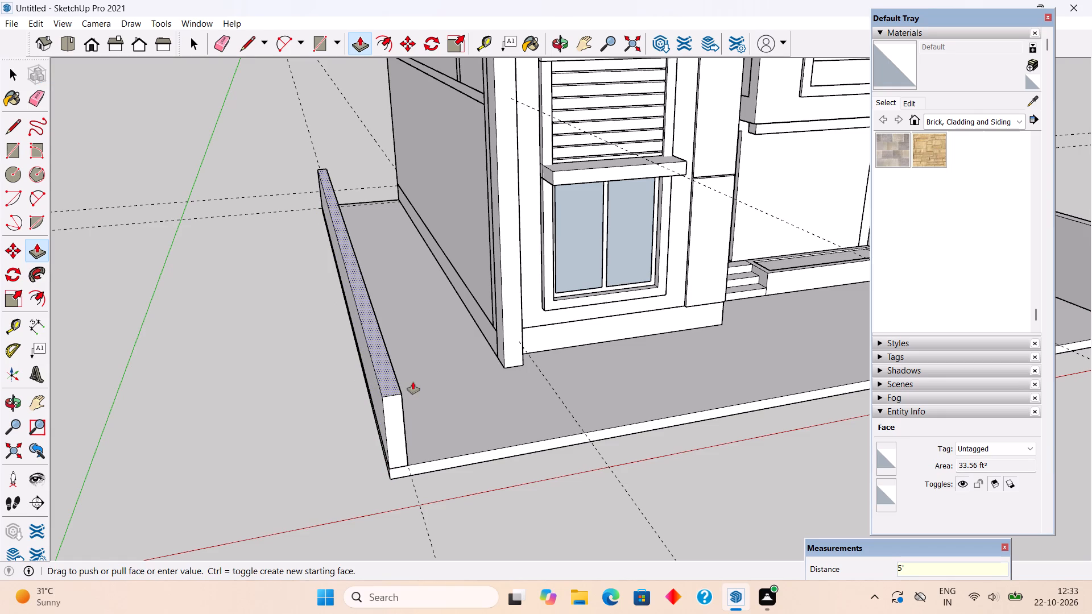
Make the second long side boundary wall into a group.
key(space)
triple_click(398, 405)
click(398, 405)
right_click(398, 405)
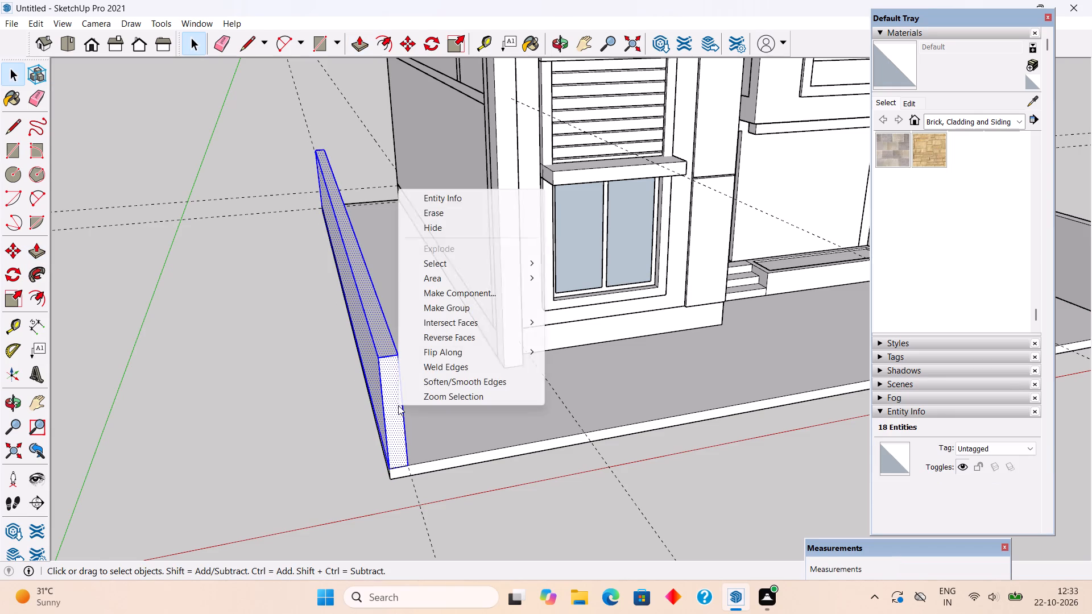
click(447, 308)
click(269, 368)
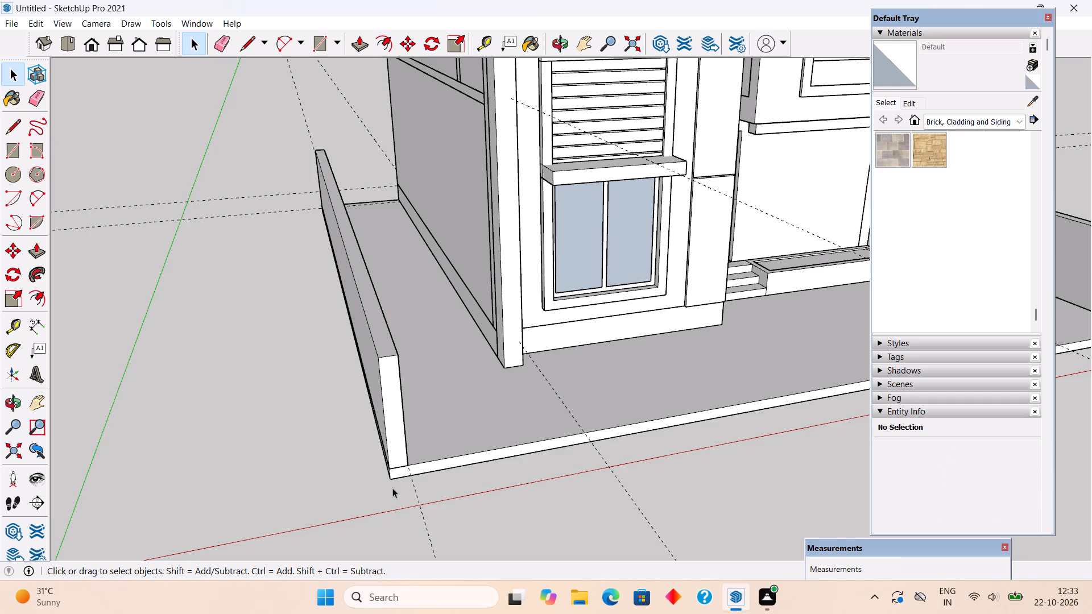
Draw a 6' 1" by 9" rectangle along the slab's rear edge, between the house corner and the second side wall.
scroll(392, 488, up, 1)
middle_drag(453, 438, 664, 586)
scroll(59, 321, down, 4)
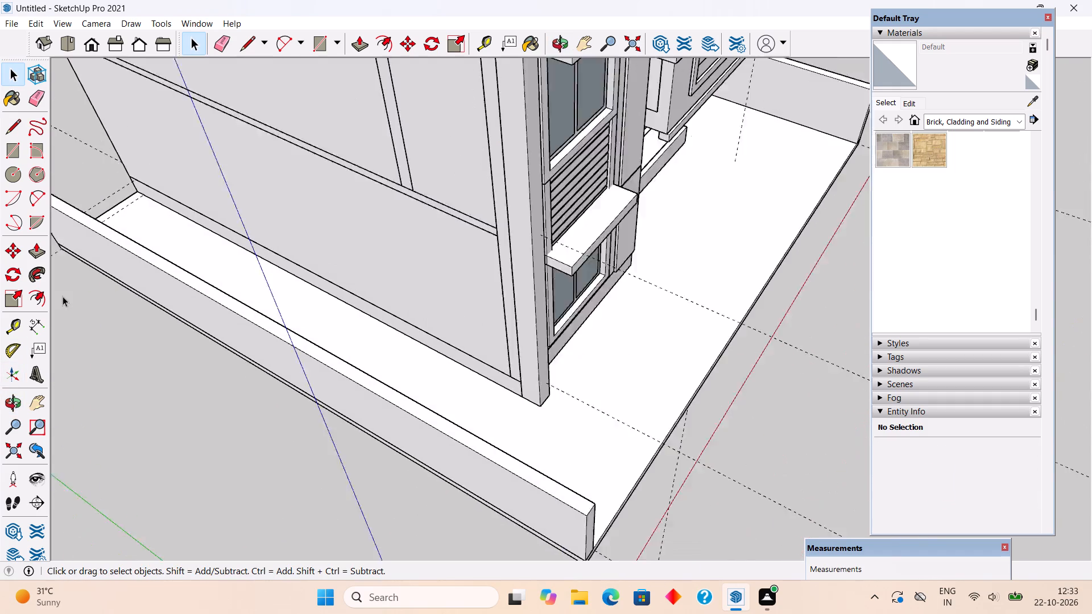
scroll(63, 296, down, 1)
scroll(90, 258, down, 12)
scroll(189, 336, down, 4)
middle_drag(154, 346, 404, 302)
scroll(404, 302, down, 9)
scroll(172, 488, up, 19)
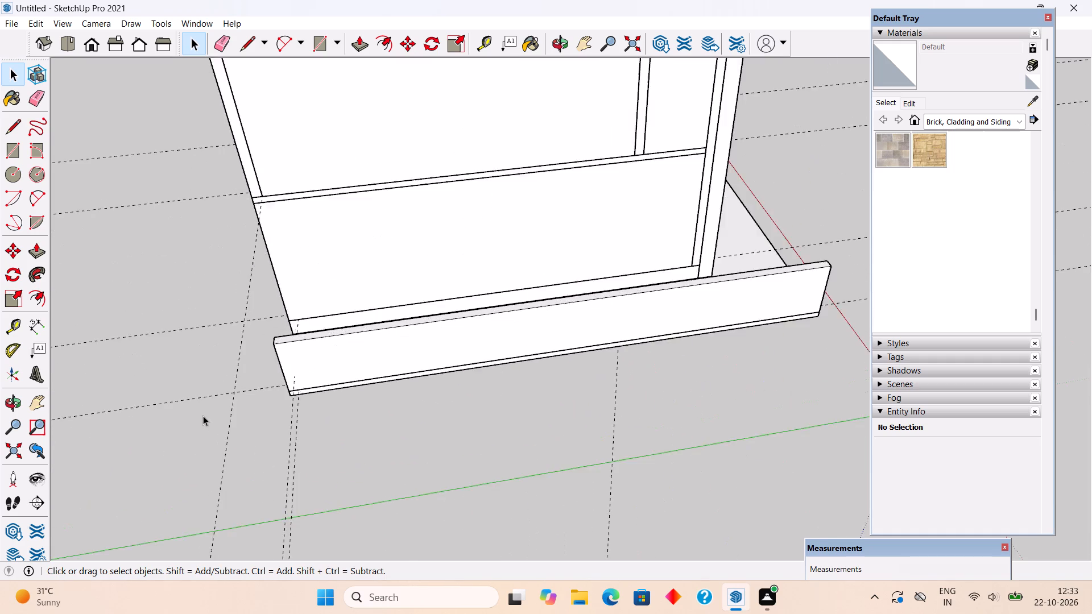
scroll(203, 416, up, 6)
middle_drag(325, 360, 524, 378)
scroll(436, 439, up, 7)
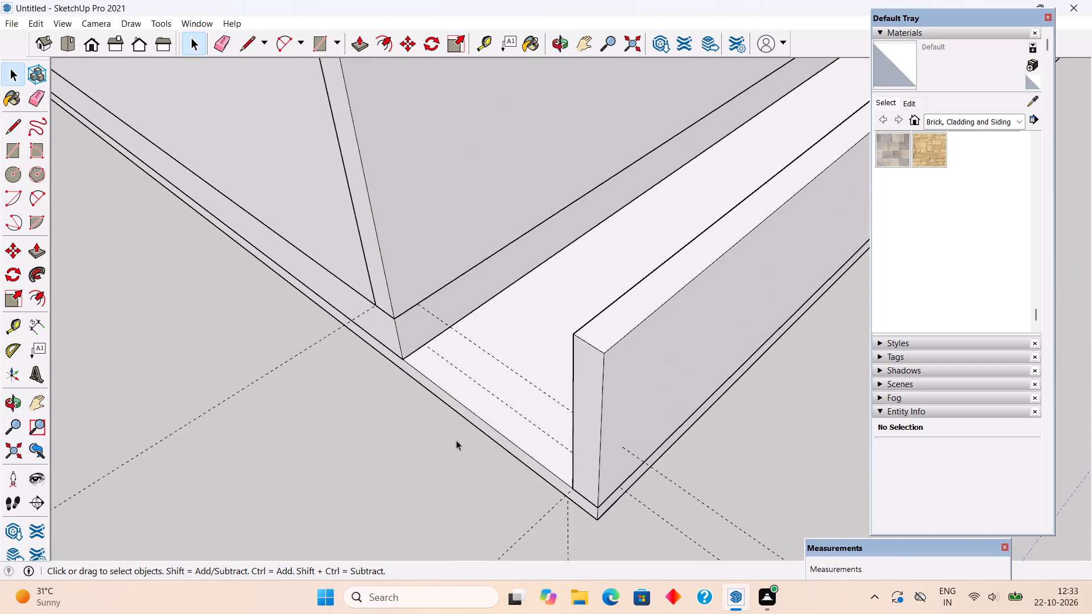
key(r)
click(428, 349)
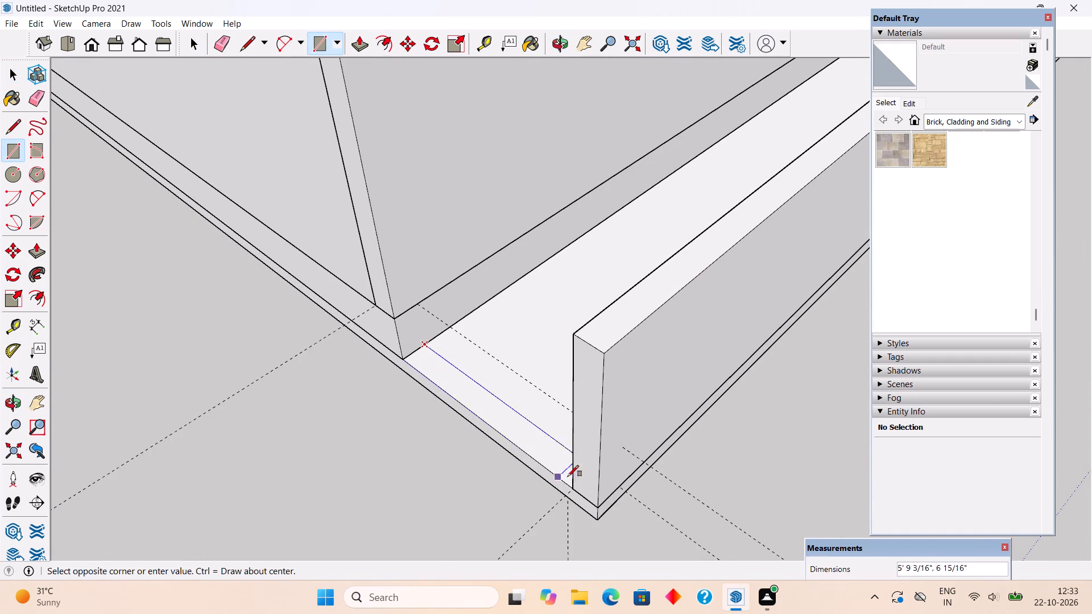
click(569, 490)
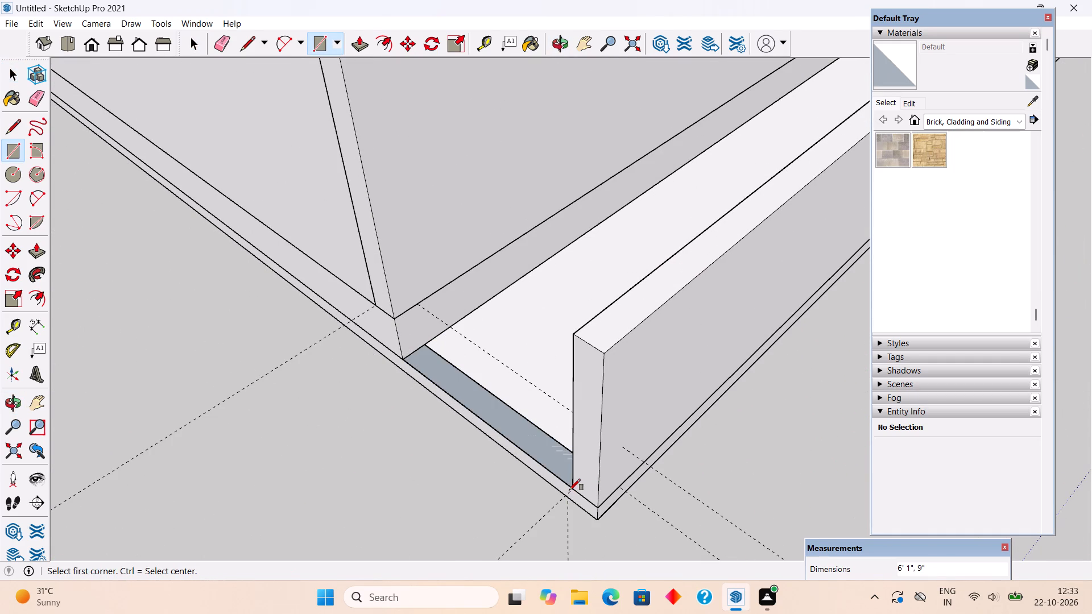
Extrude the rear rectangle 5' up to the top of the adjoining side wall.
key(p)
click(569, 463)
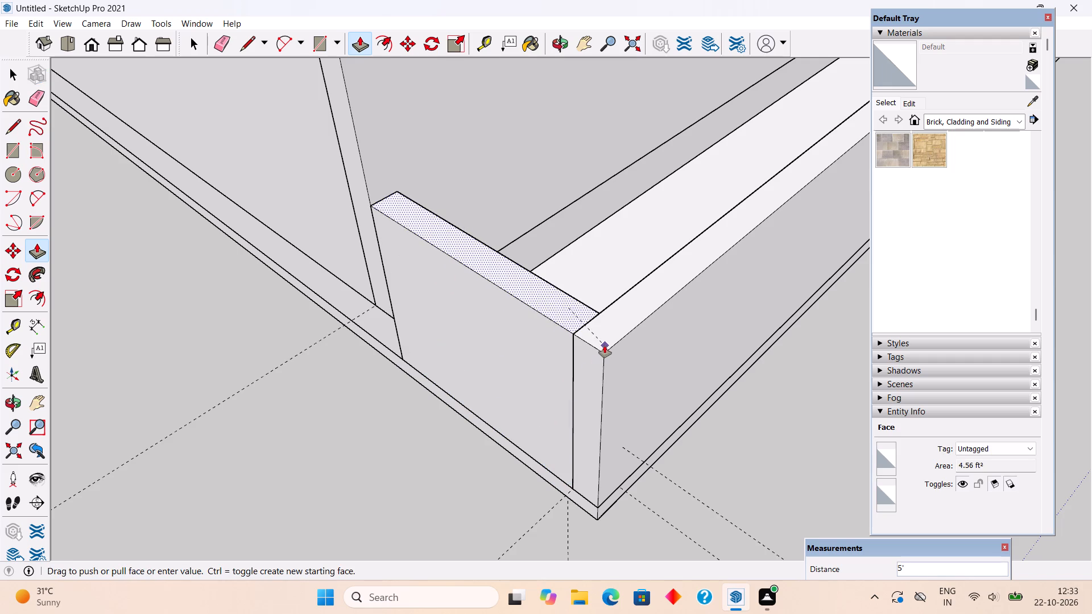
click(605, 346)
Make the second short rear boundary wall into a group.
key(space)
triple_click(555, 367)
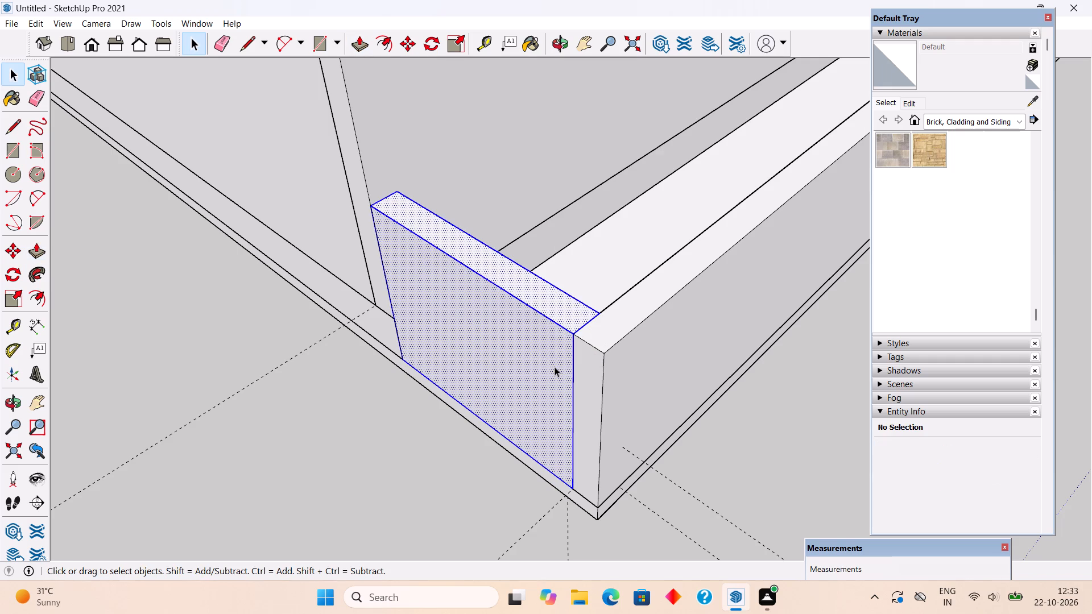
right_click(555, 367)
click(632, 267)
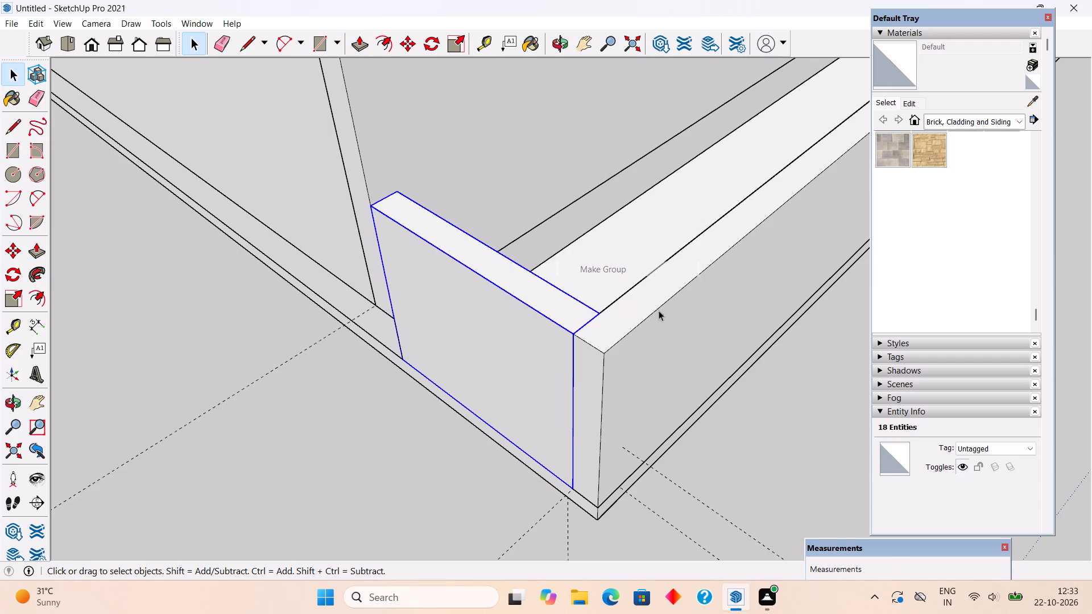
click(724, 438)
Place a guide 9" inward from the slab's front edge.
scroll(724, 438, down, 12)
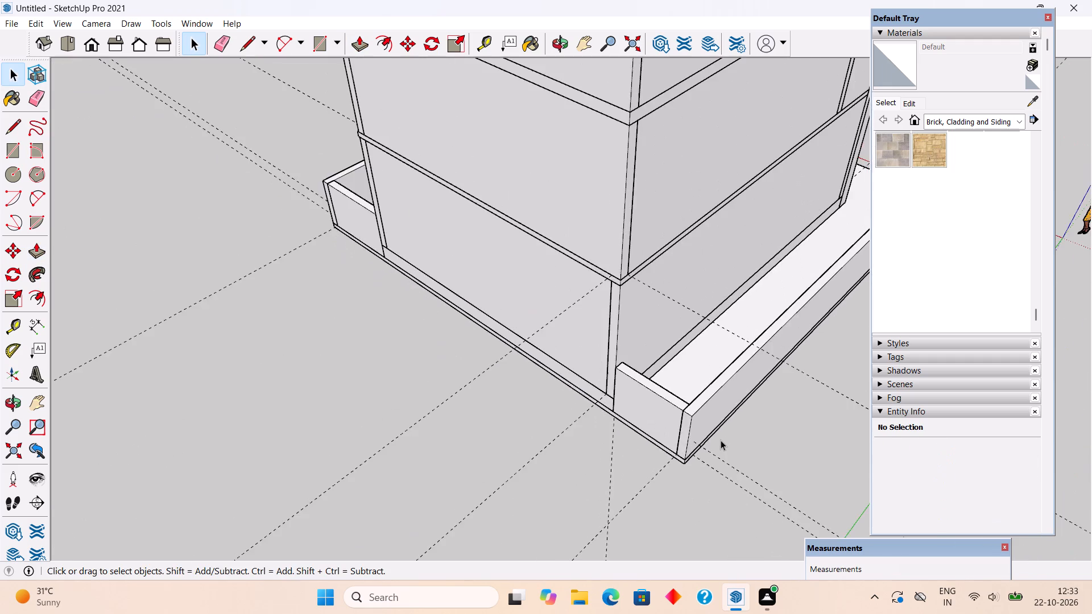
middle_drag(716, 443, 407, 445)
scroll(407, 445, down, 7)
middle_drag(789, 443, 454, 375)
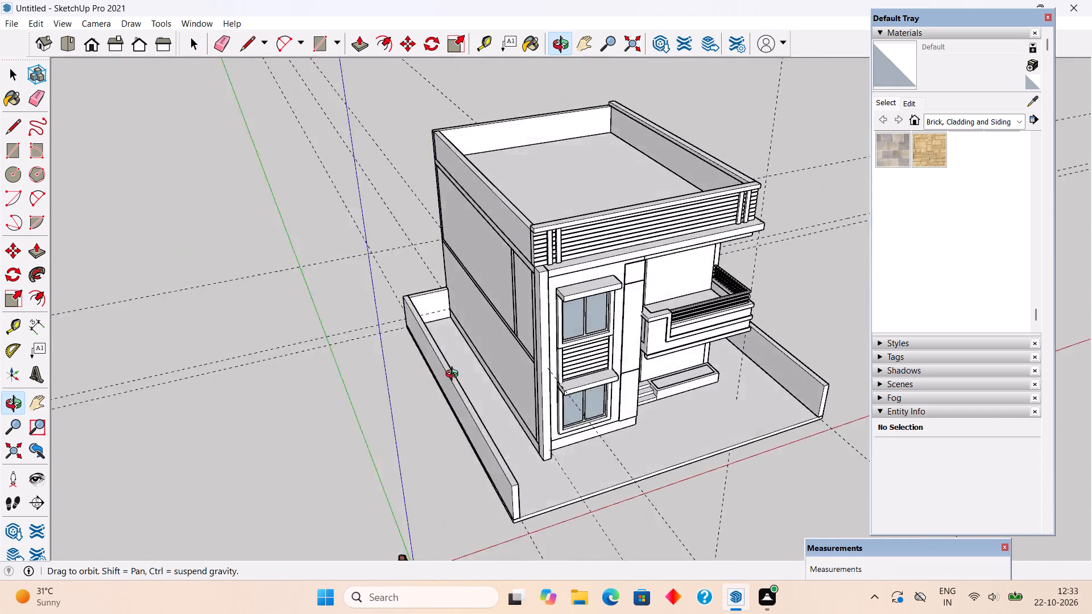
middle_drag(454, 375, 411, 363)
scroll(691, 385, up, 1)
middle_drag(720, 448, 573, 404)
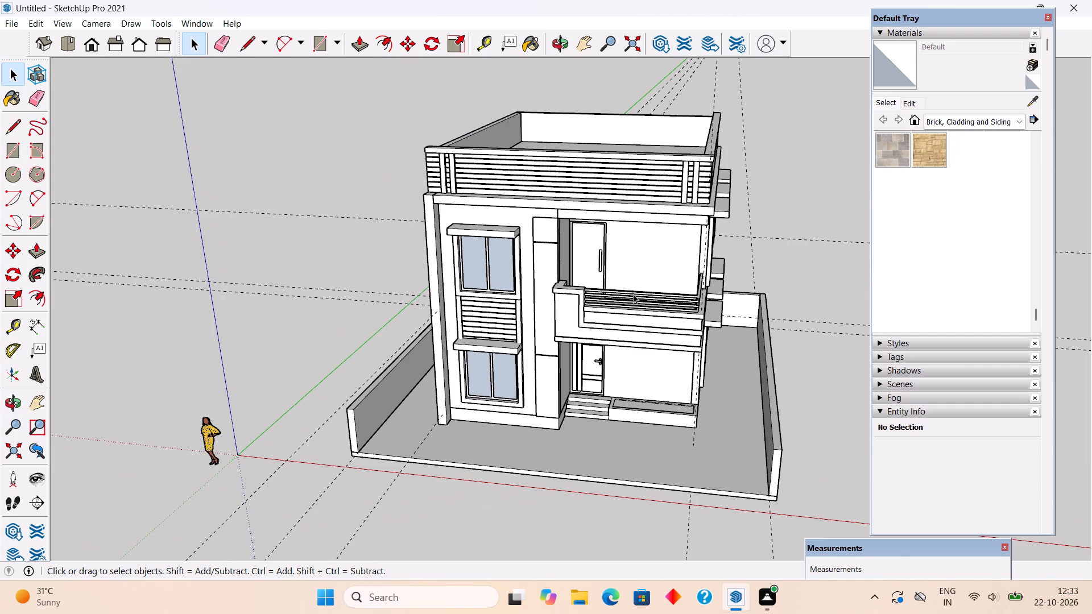
scroll(694, 332, down, 5)
middle_drag(705, 298, 708, 420)
scroll(734, 473, up, 6)
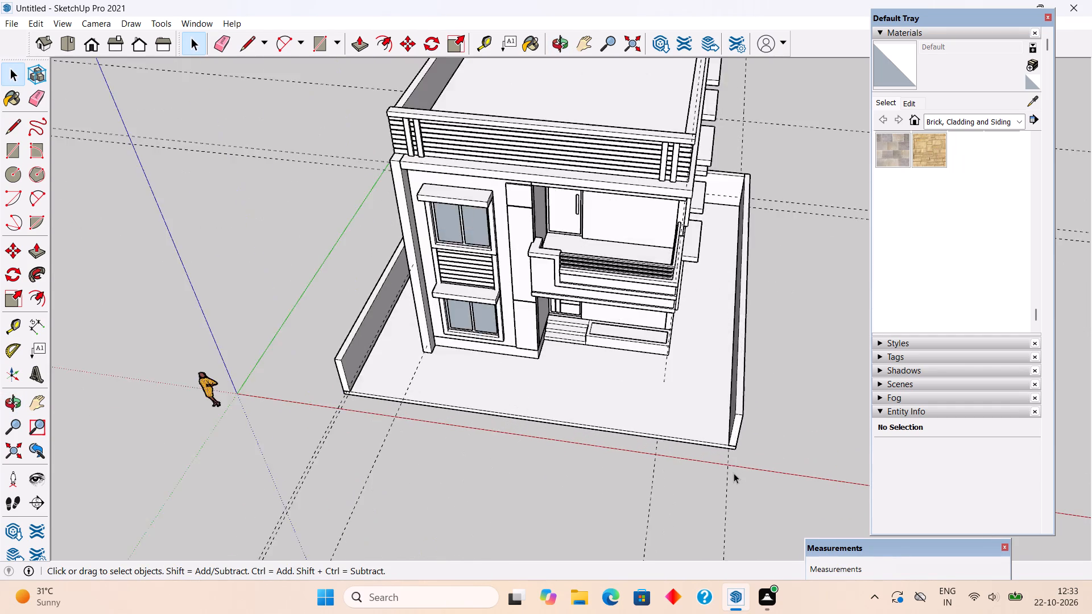
scroll(734, 473, up, 7)
key(t)
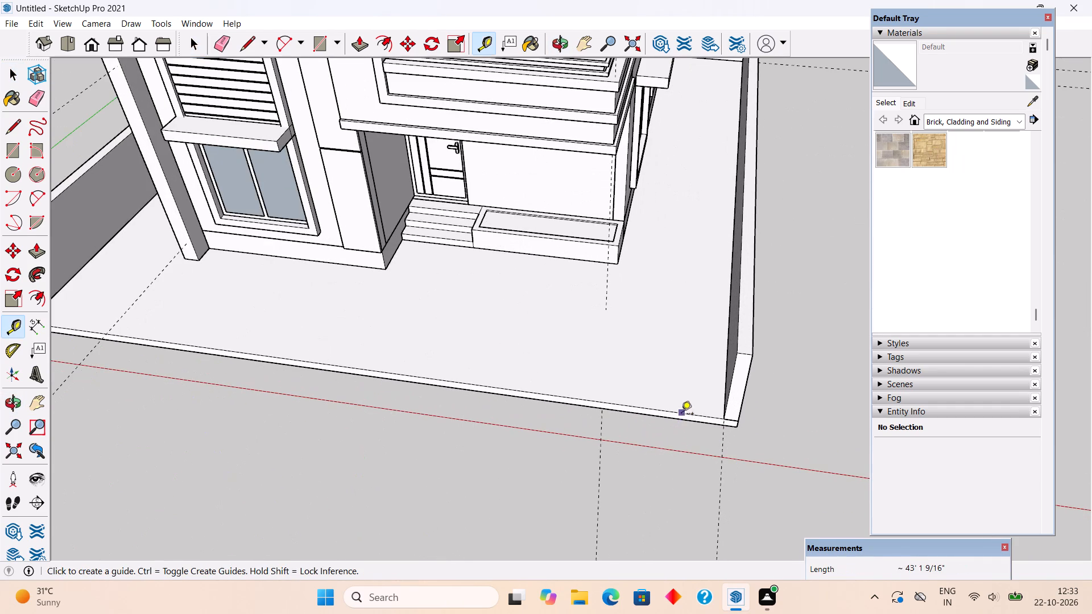
click(681, 414)
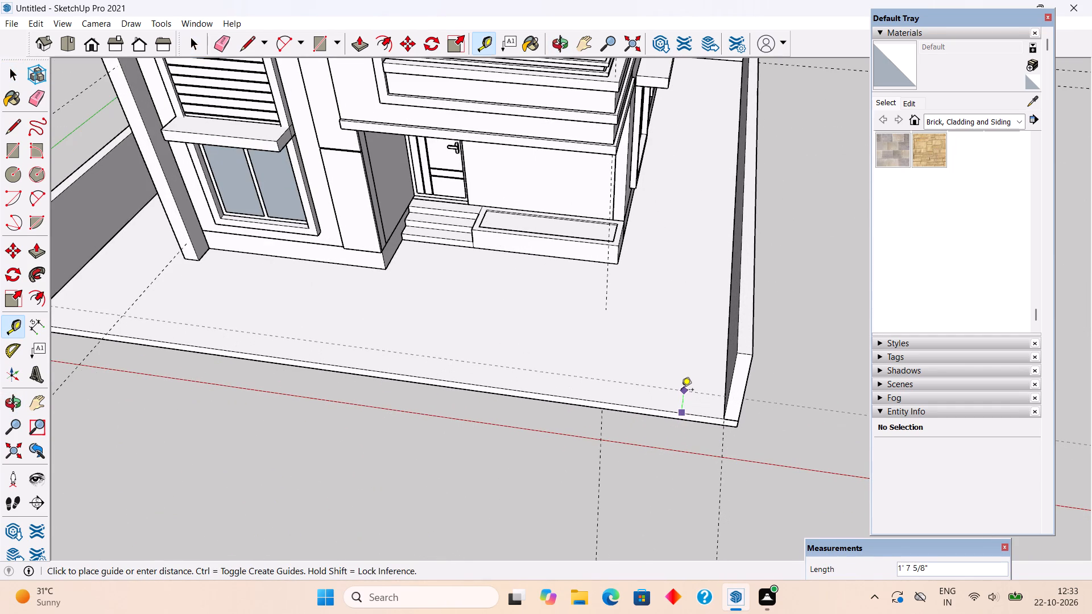
text(9")
key(Return)
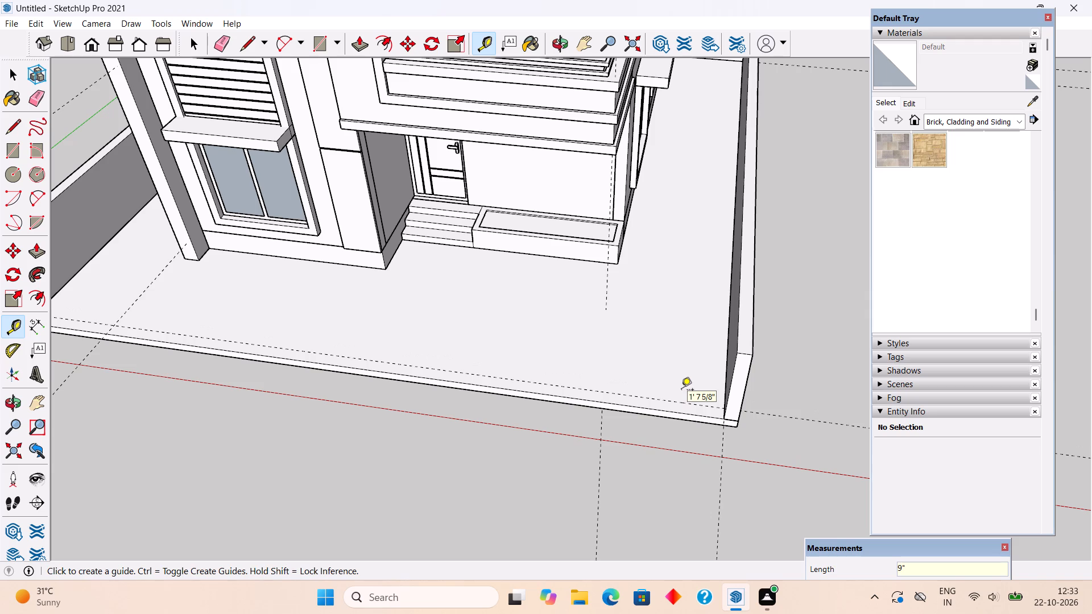
Extend the ground slab's front face outward by 1'.
key(space)
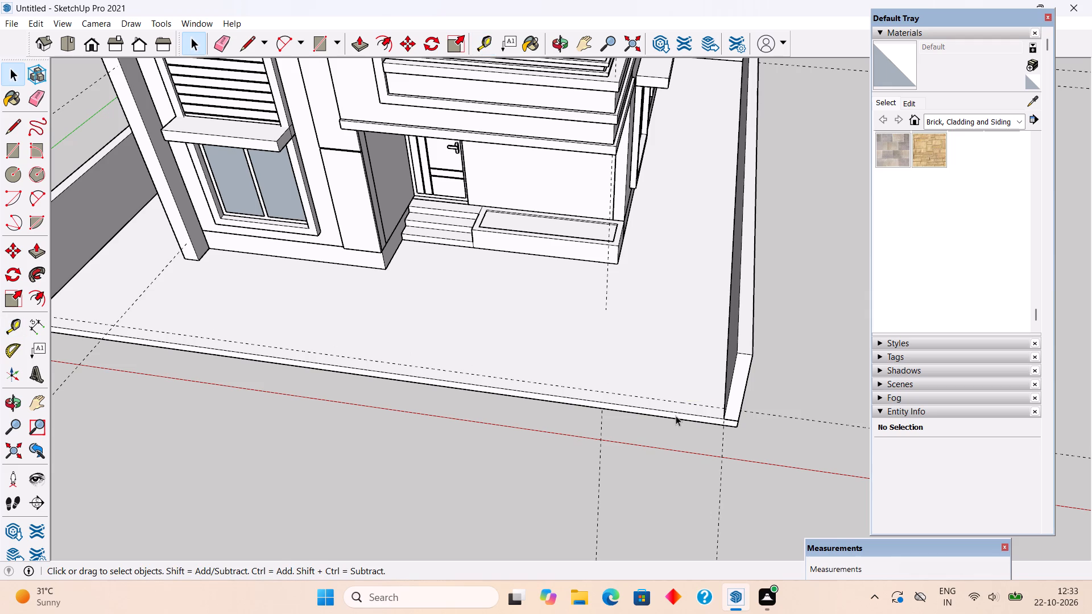
triple_click(676, 416)
key(p)
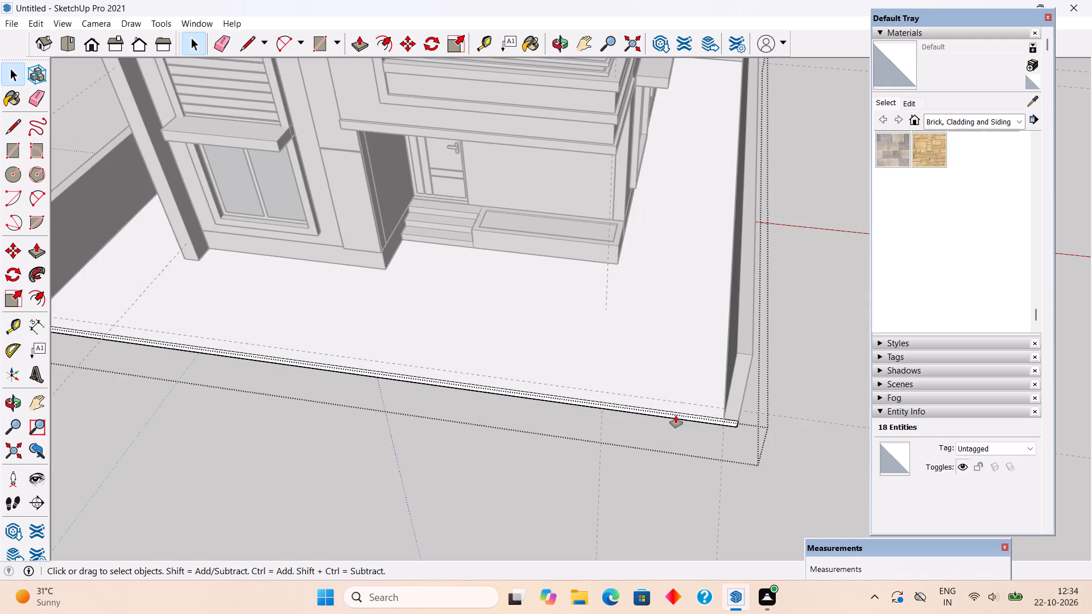
click(676, 416)
text(1')
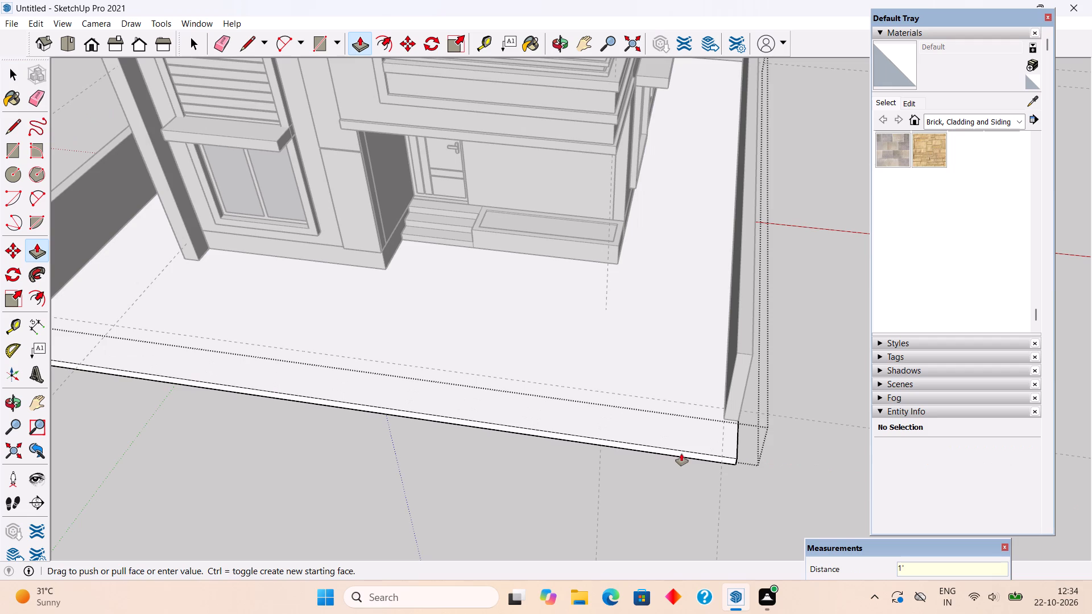
key(Return)
key(space)
click(688, 461)
click(690, 517)
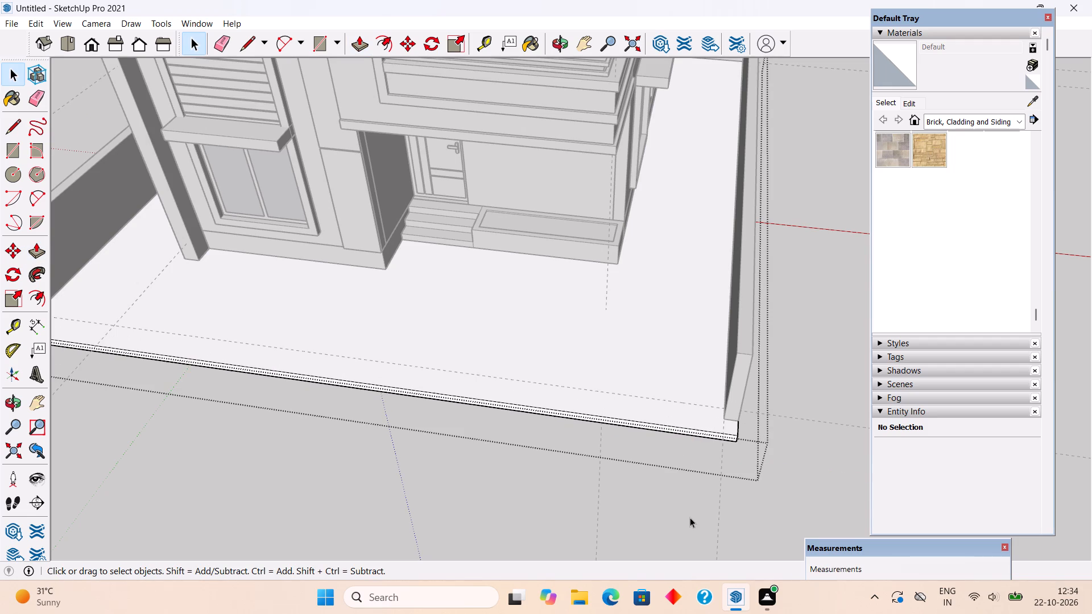
Place a guide along the base of the side wall's front end, running parallel to the slab's front edge.
scroll(722, 458, up, 8)
key(t)
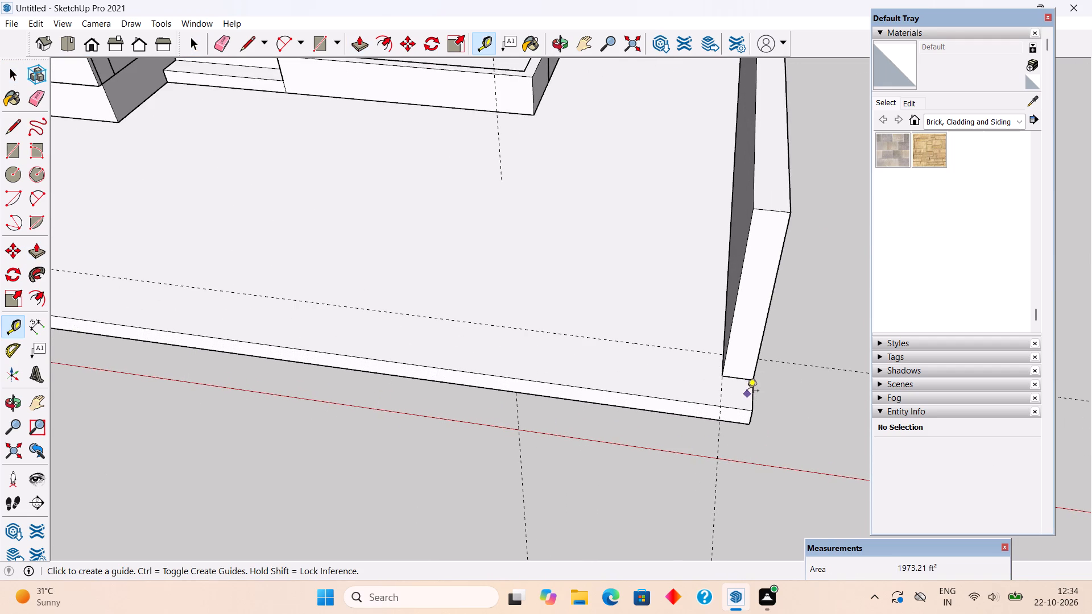
click(743, 383)
click(743, 383)
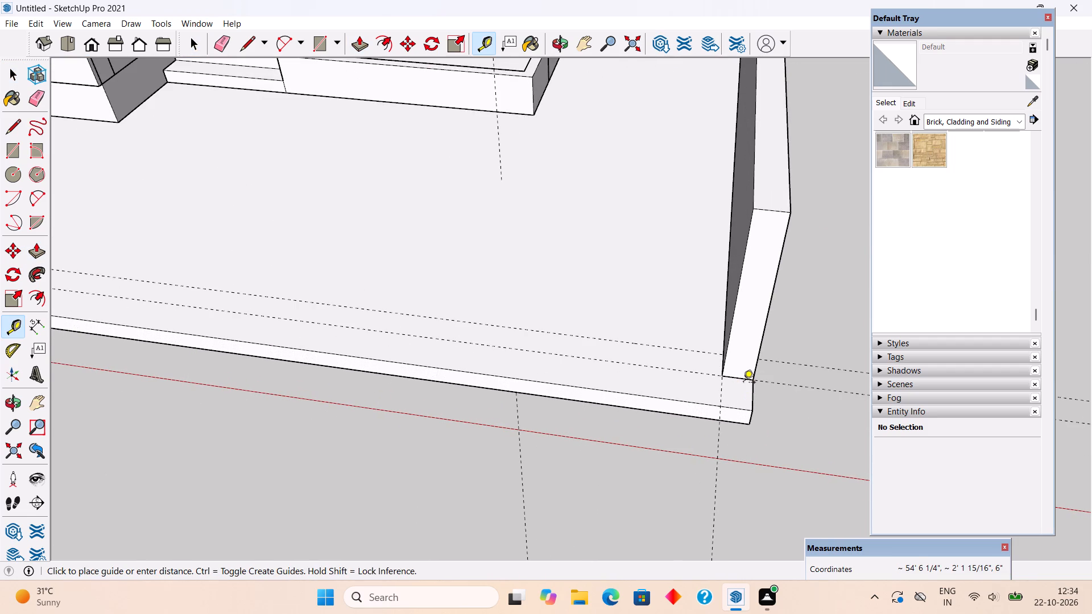
Place a guide 11' inward from the side wall's base beside the planter, and a parallel one 1' back toward that wall.
scroll(743, 383, down, 10)
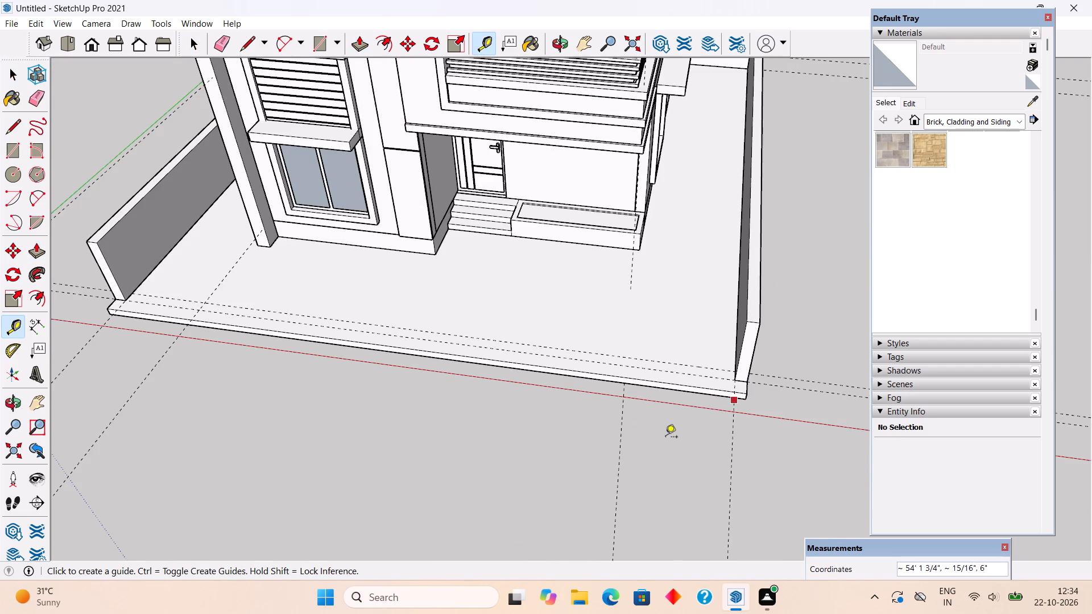
middle_drag(725, 406, 783, 357)
scroll(474, 333, up, 1)
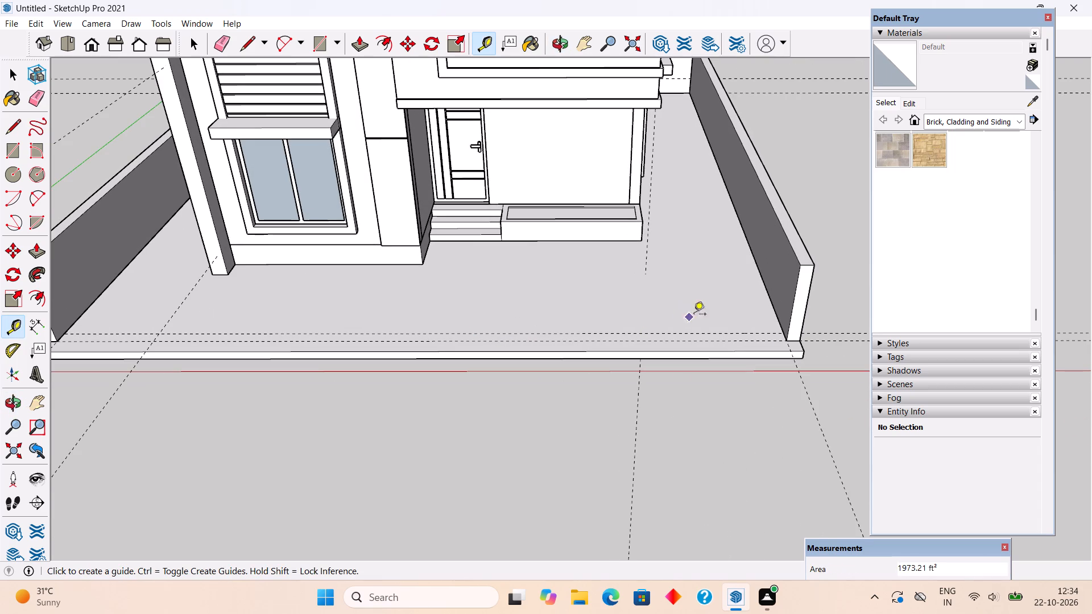
click(770, 303)
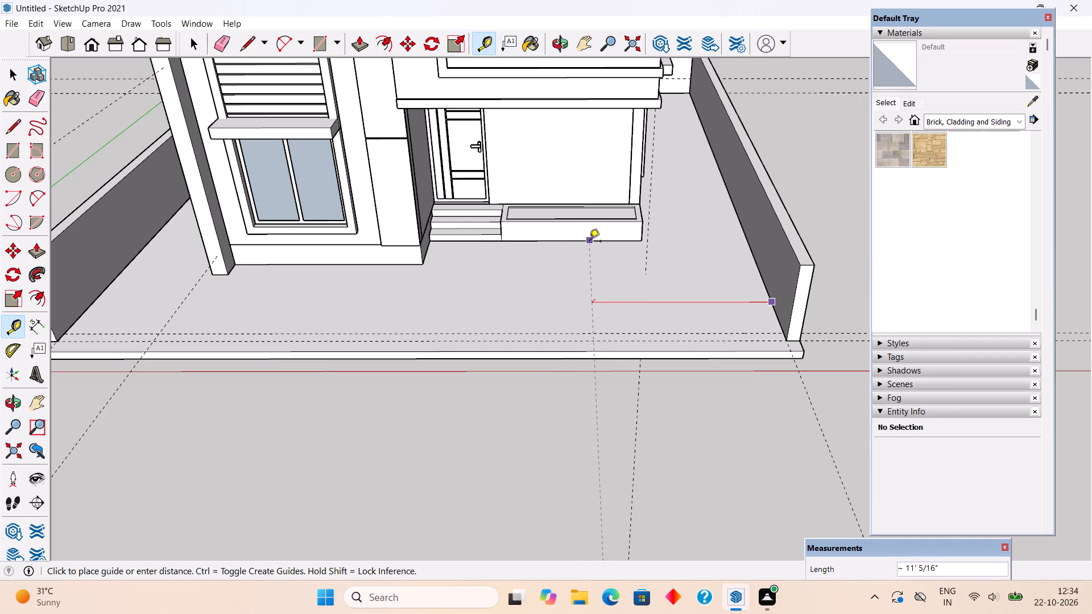
text(11')
key(Return)
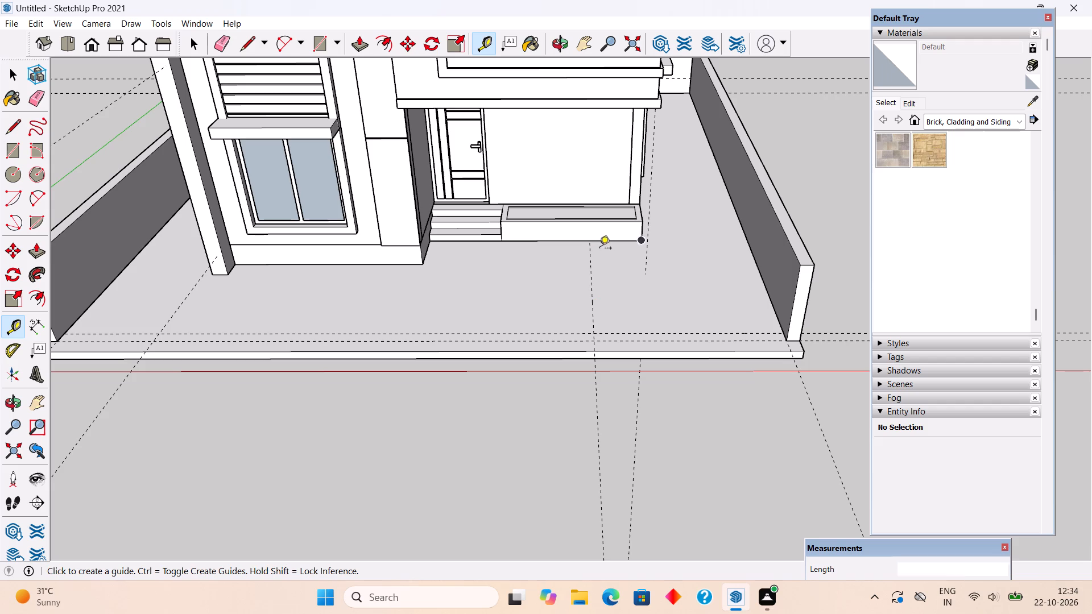
click(593, 326)
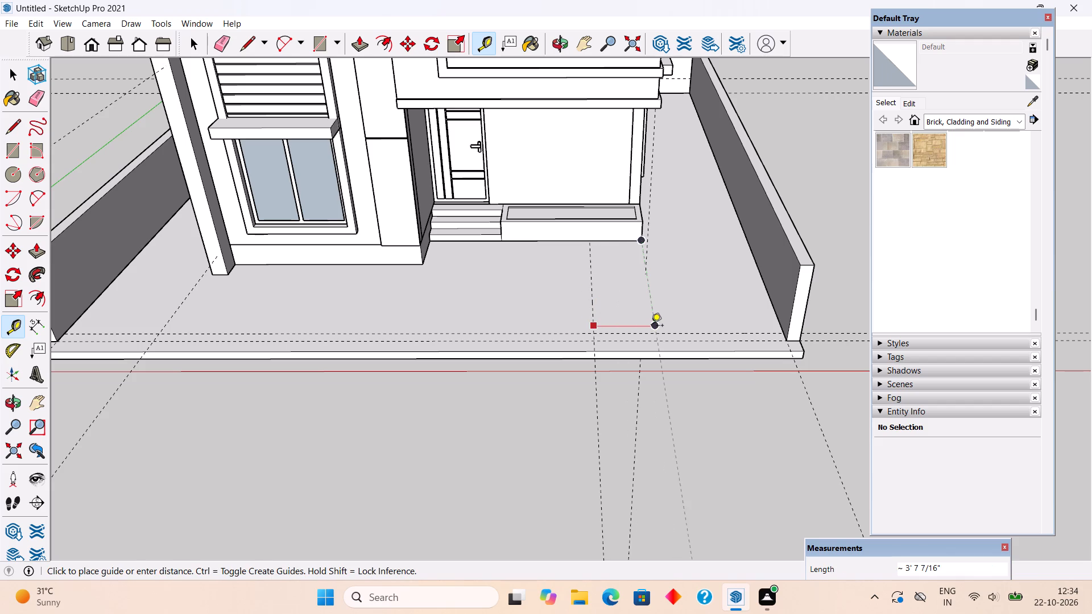
text(1')
key(Return)
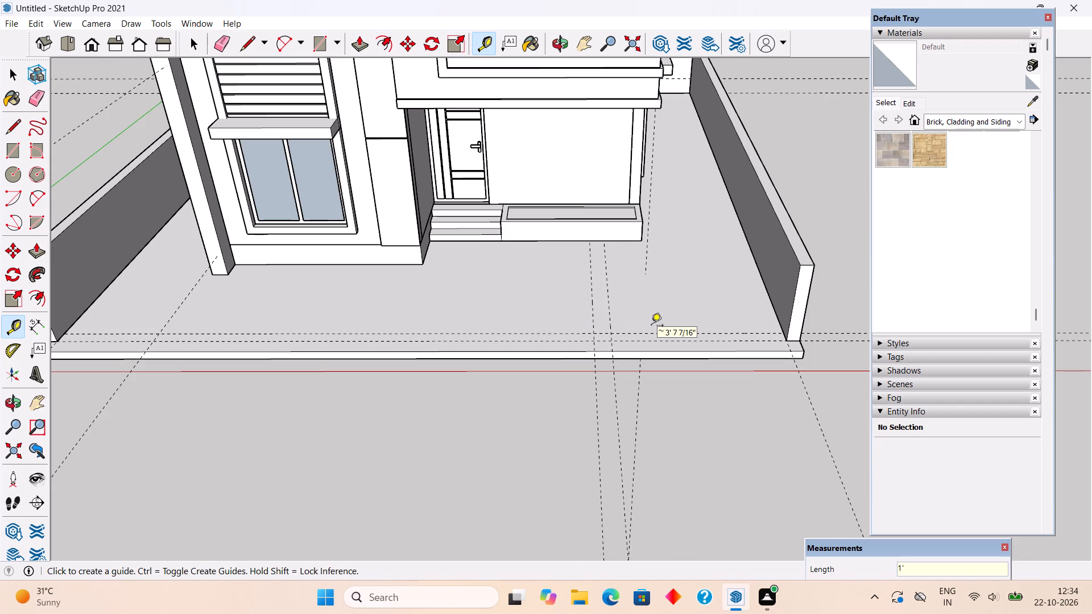
Place a guide 1' toward the slab's front edge from the innermost of the front guides.
scroll(651, 326, up, 3)
scroll(565, 354, up, 6)
click(594, 322)
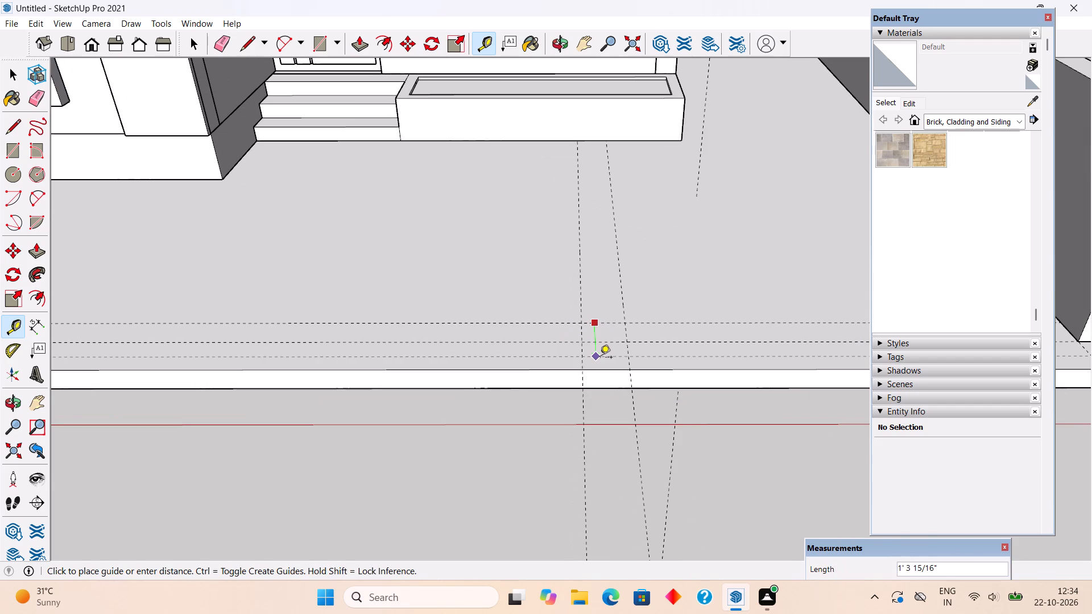
text(1')
key(Return)
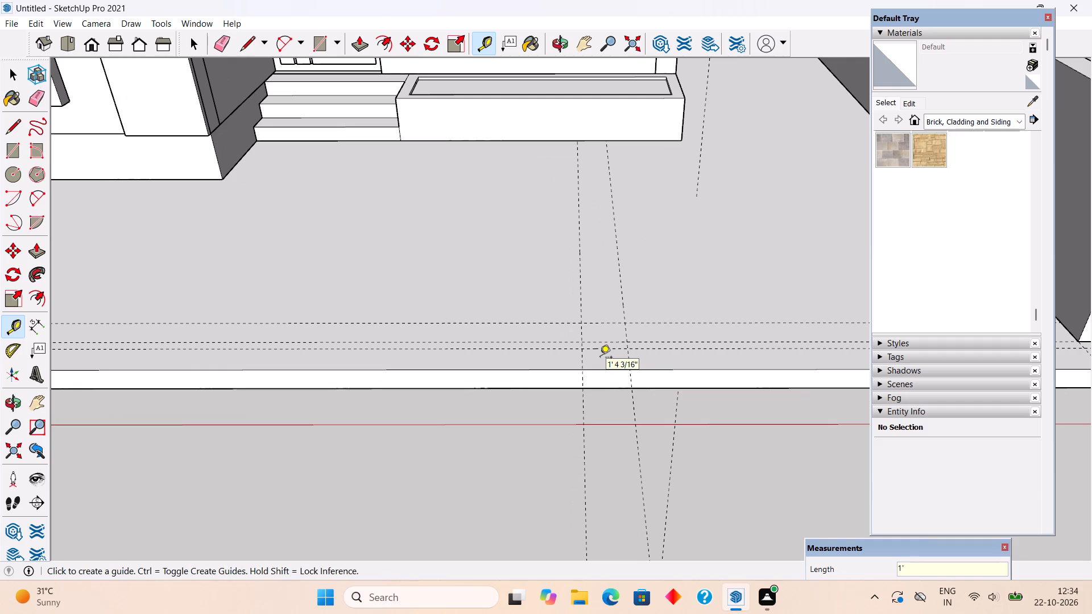
Draw a 1' by 1' square between the crossing guides and extrude it 5.5' into a post.
key(space)
text(r)
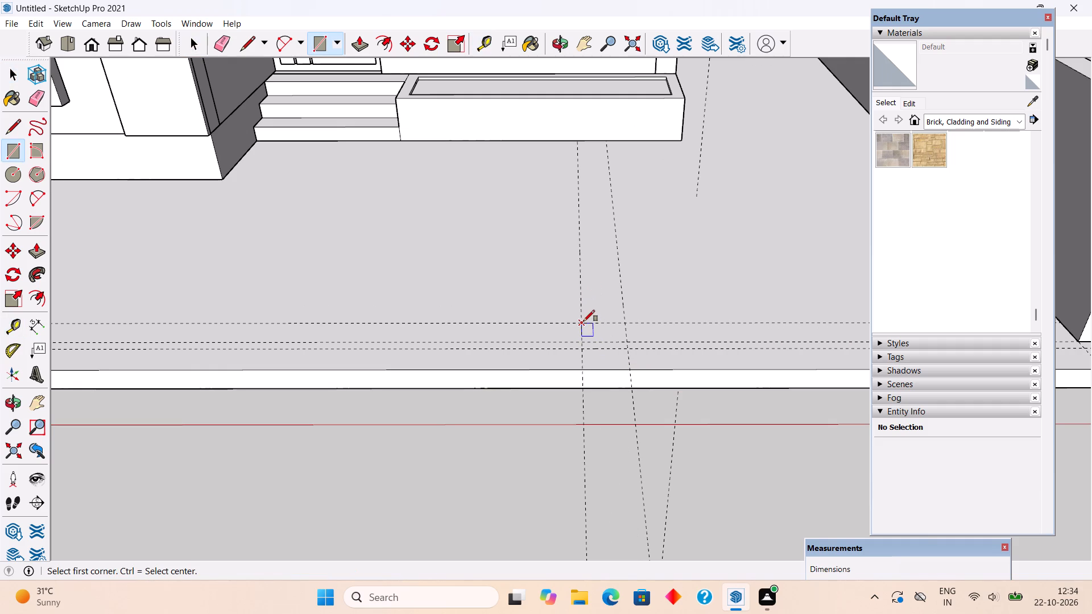
click(584, 321)
click(628, 351)
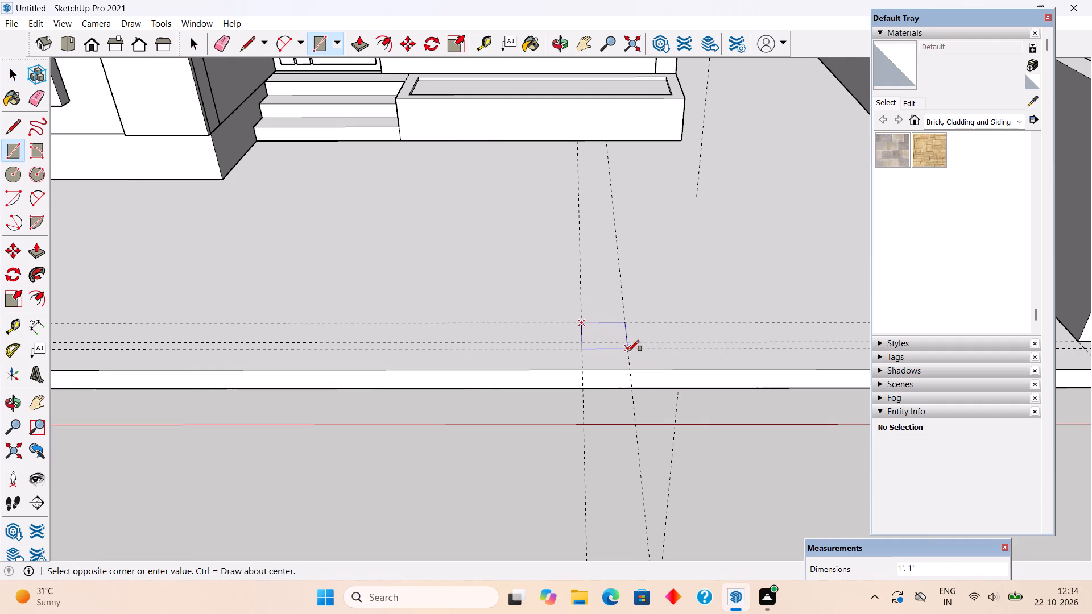
key(p)
click(608, 342)
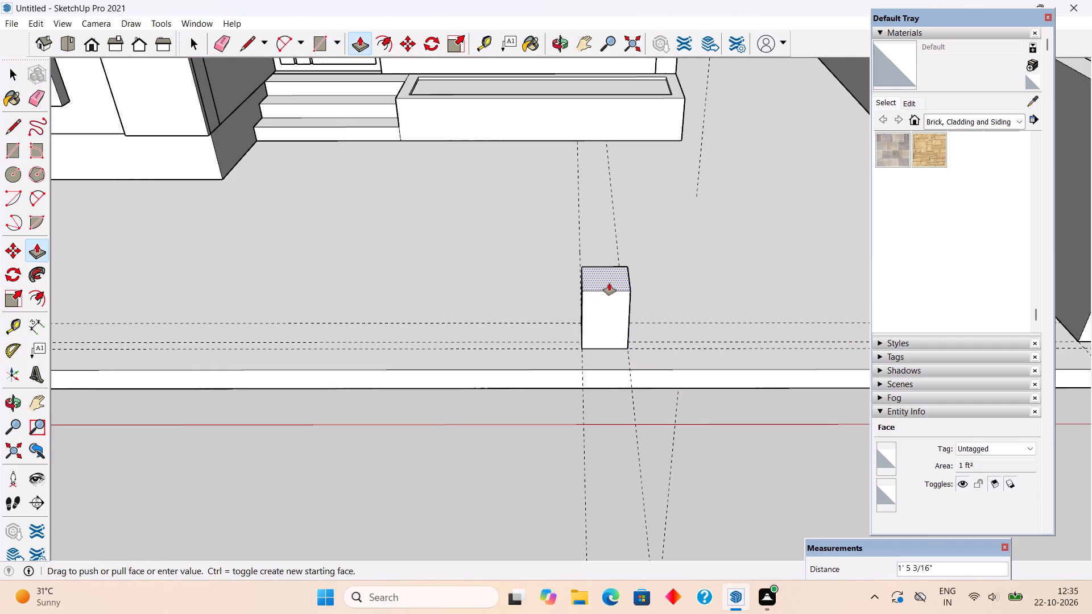
text(5.5')
key(Return)
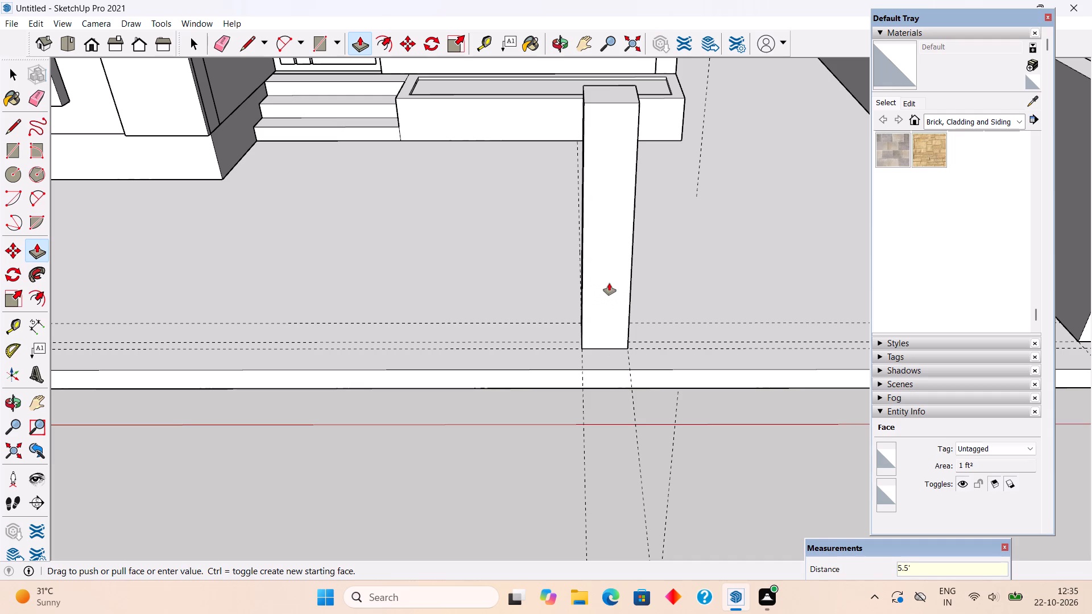
Make the front post into a group.
key(space)
triple_click(609, 283)
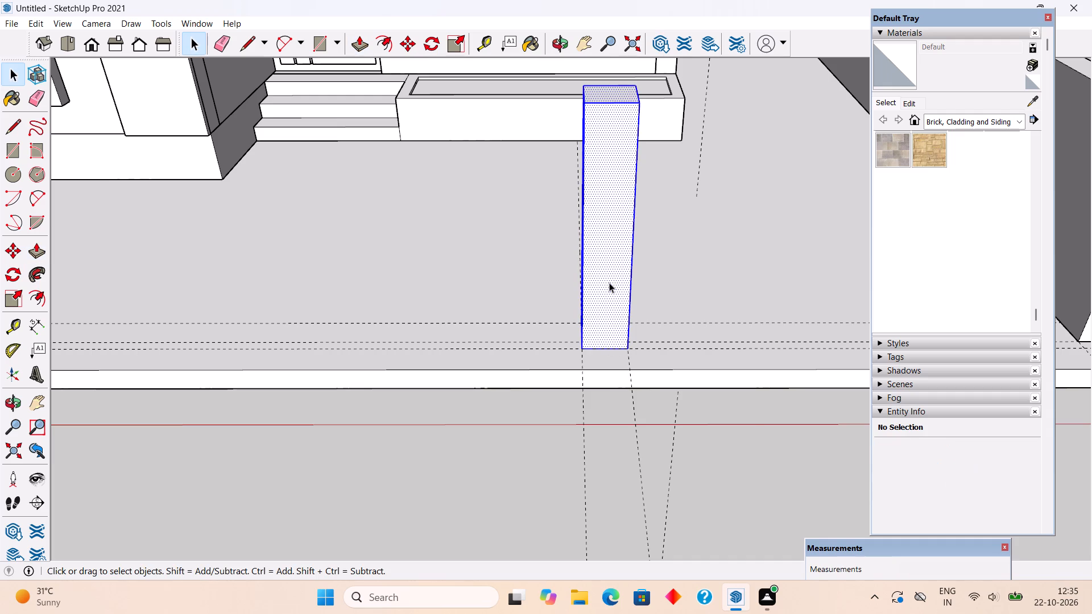
right_click(609, 283)
click(664, 399)
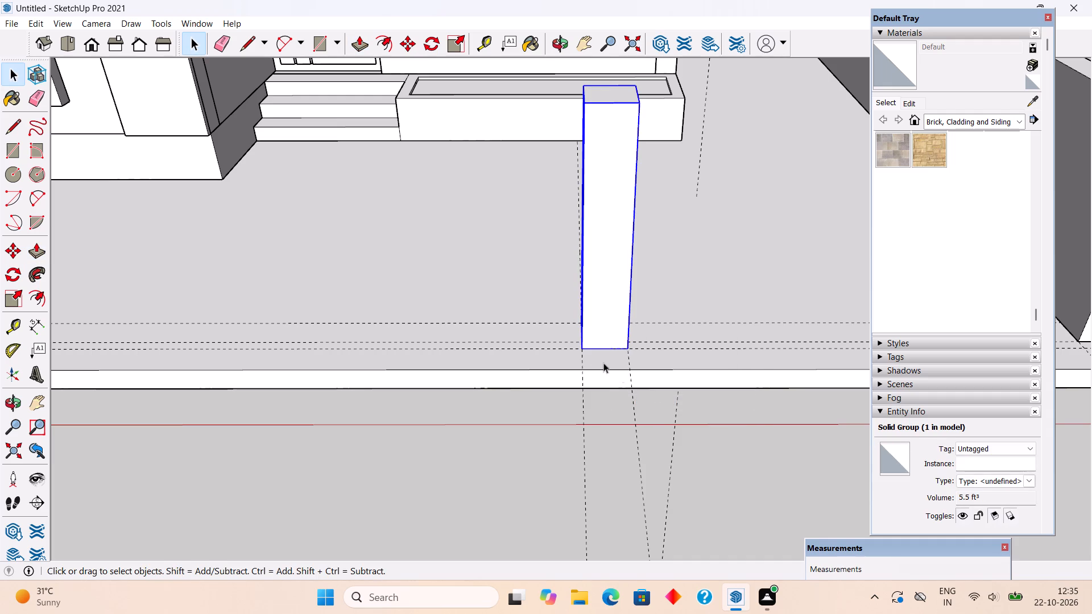
Draw a 10' by 9" rectangle between the post and the side wall and extrude it 5' to the side wall's top.
middle_drag(601, 362, 416, 354)
key(t)
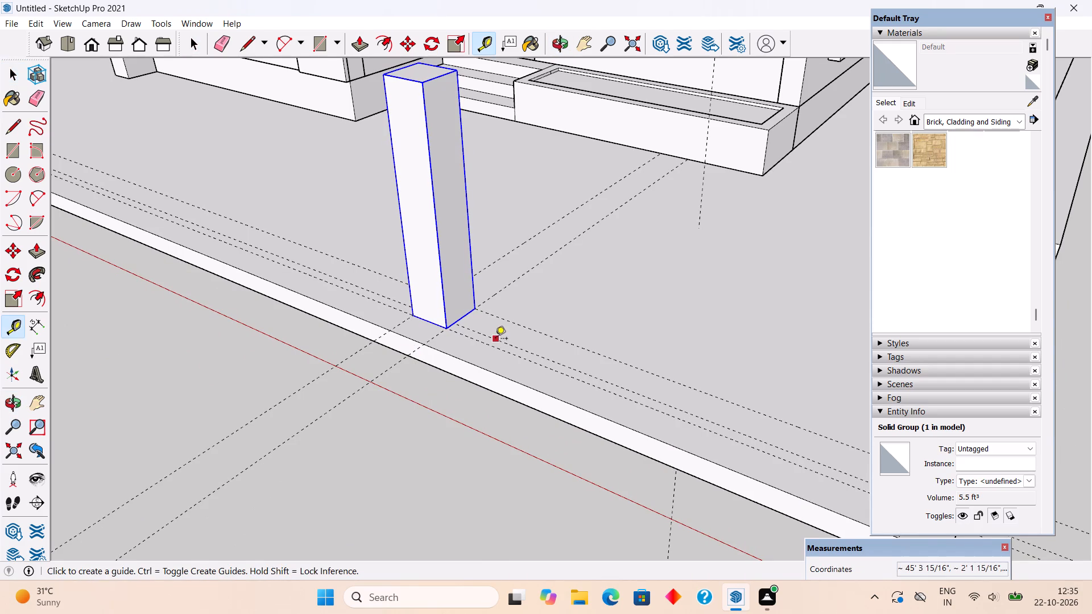
key(r)
click(482, 309)
scroll(491, 341, down, 6)
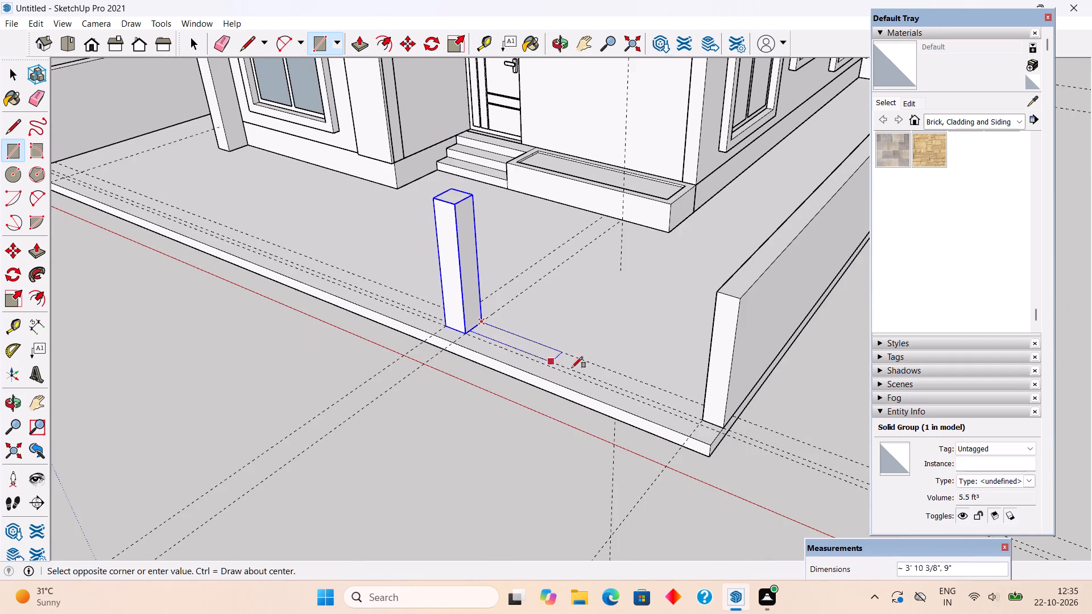
scroll(679, 408, up, 3)
click(712, 421)
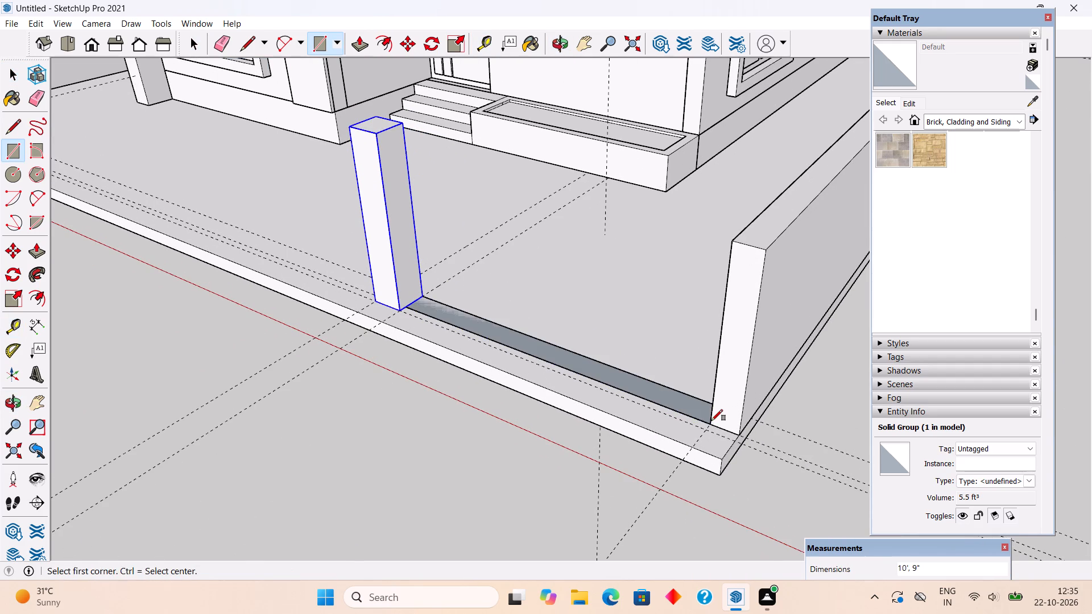
key(p)
click(693, 397)
click(757, 240)
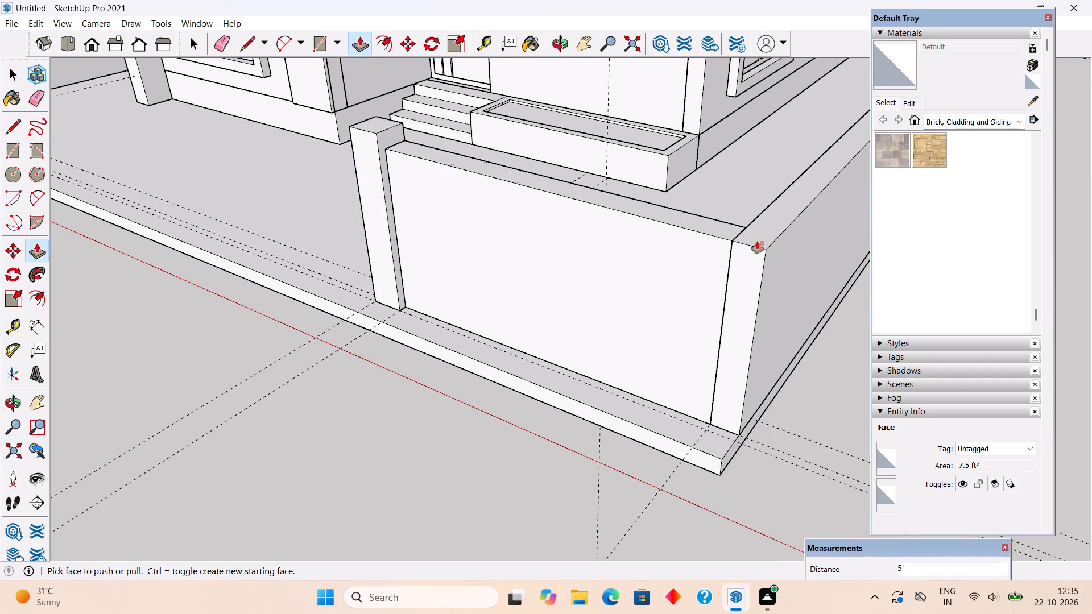
Make the front boundary wall between the post and the side wall into a group.
key(space)
click(497, 467)
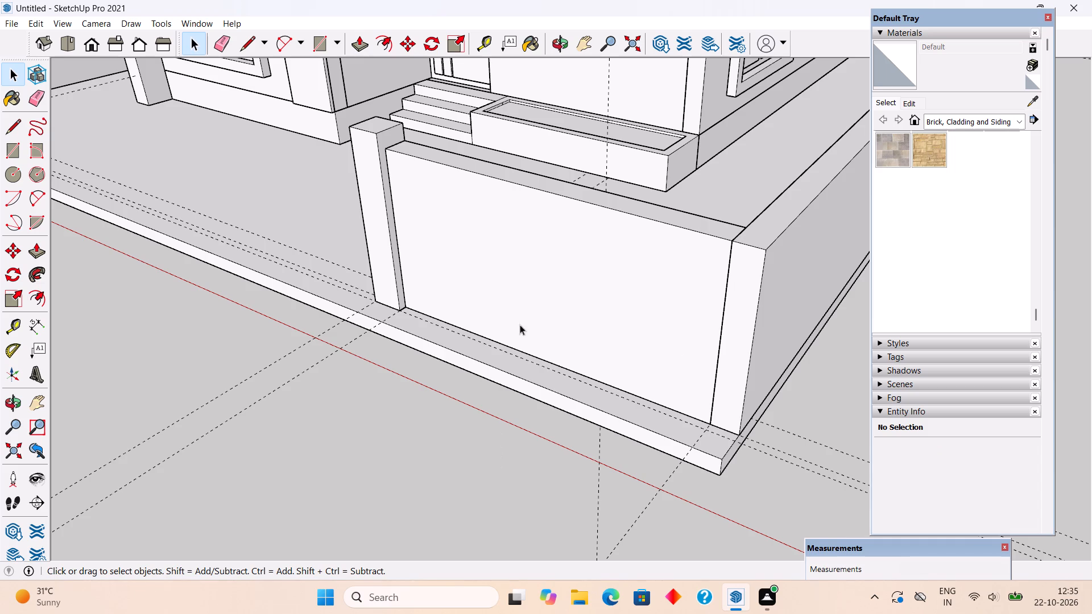
triple_click(545, 314)
right_click(545, 314)
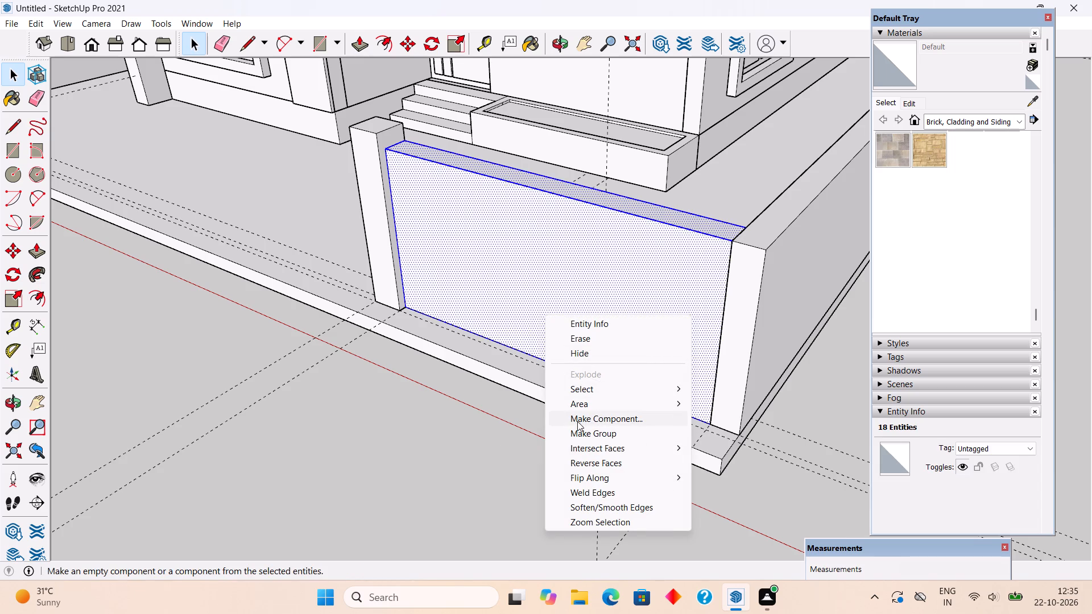
click(578, 432)
click(464, 538)
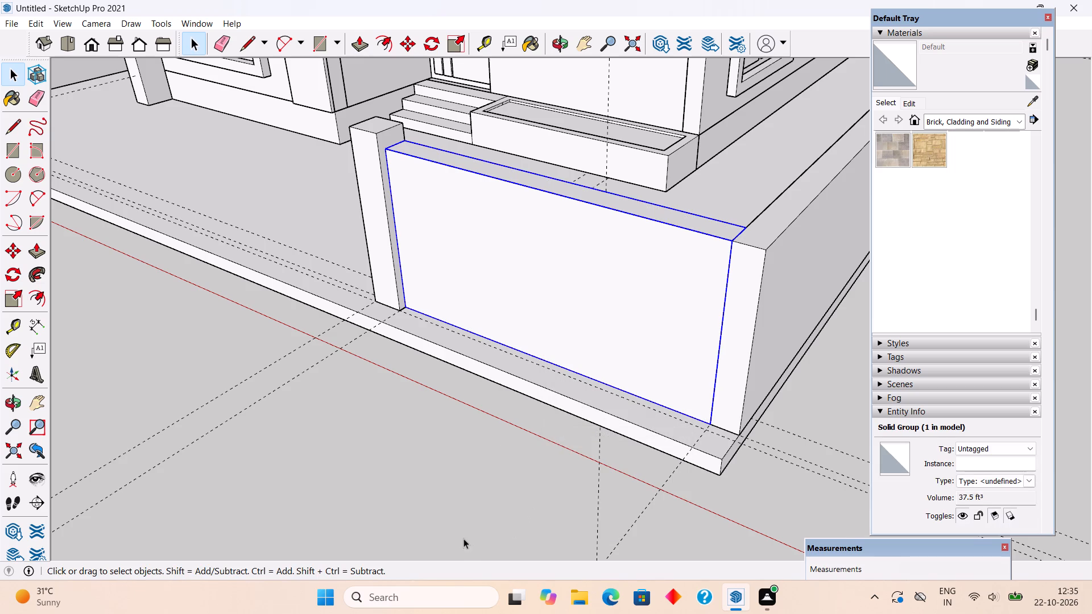
Draw a 9" wide rectangle over the front wall's top, from the post to the side wall's outer front corner.
middle_drag(527, 327, 488, 428)
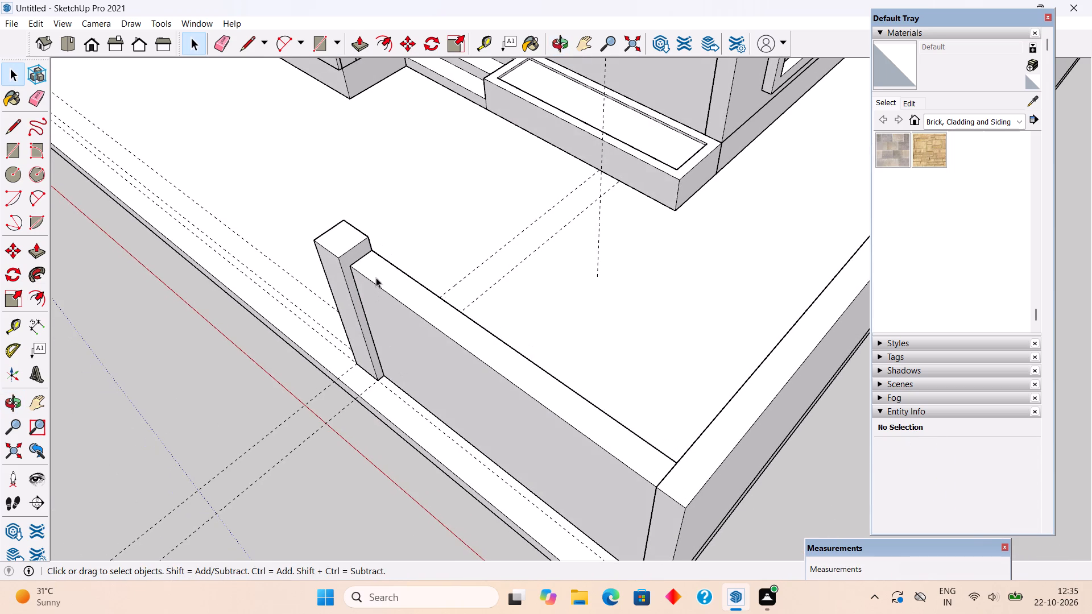
key(r)
click(370, 256)
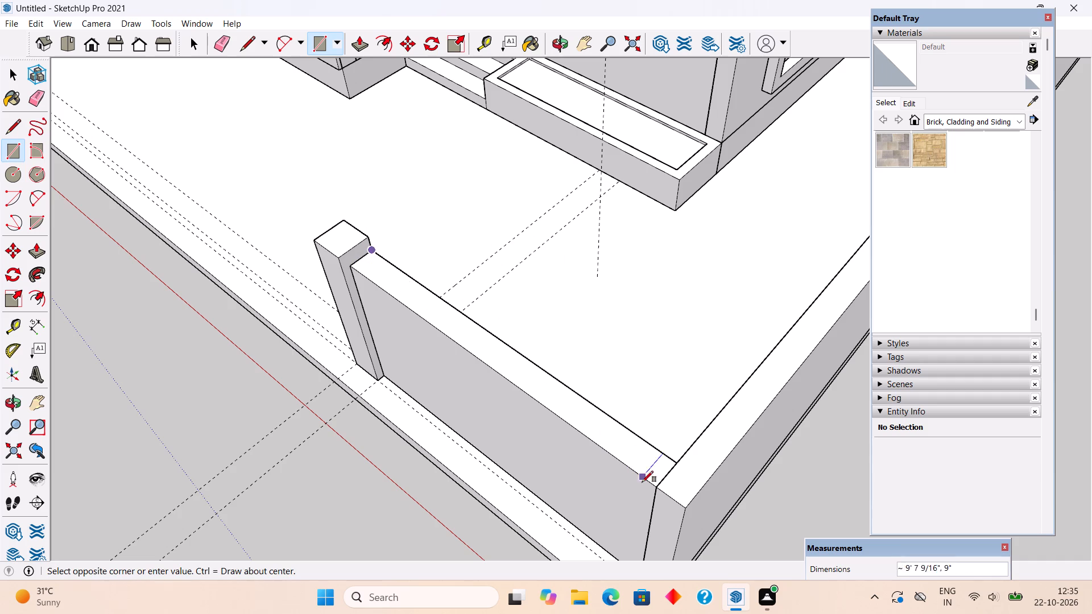
click(685, 507)
Draw a 9" by about 44' rectangle along the side wall's top, from the front strip to the rear end.
middle_drag(700, 498, 275, 445)
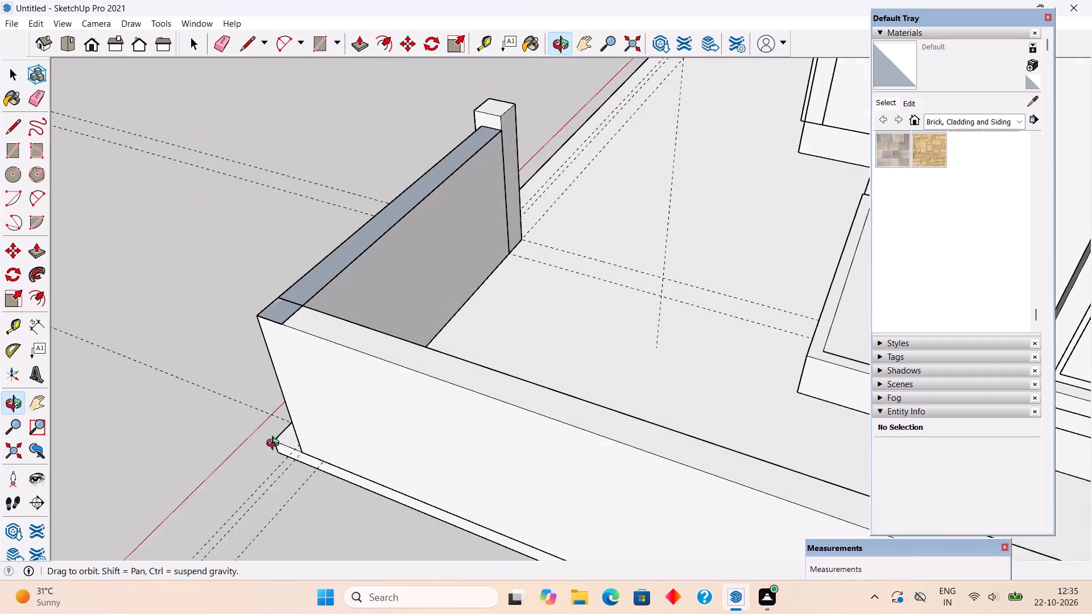
middle_drag(275, 445, 273, 445)
click(300, 304)
scroll(300, 304, down, 9)
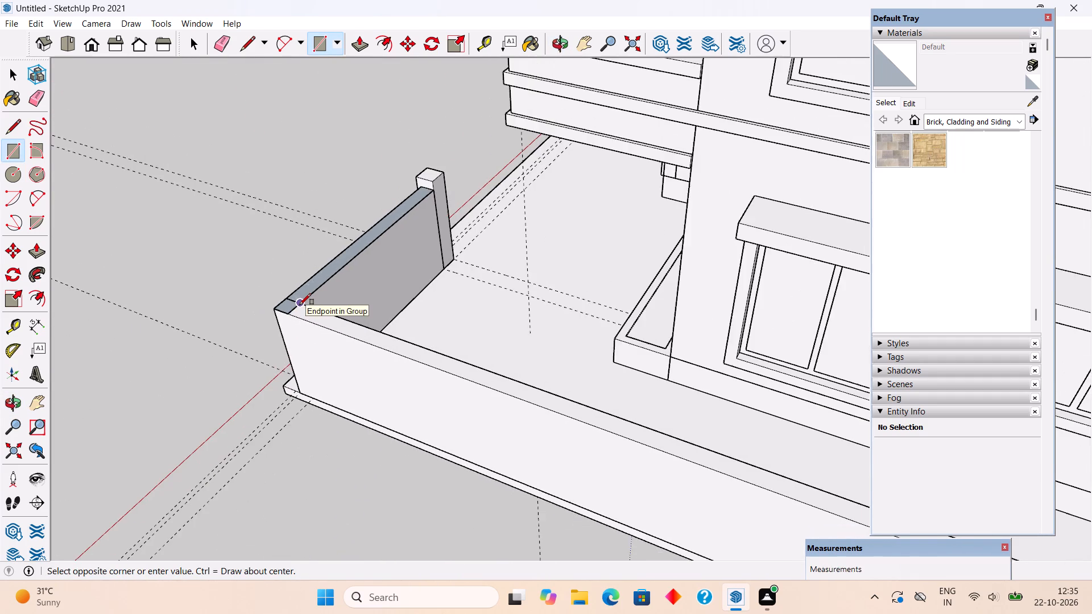
scroll(300, 305, down, 9)
scroll(623, 430, up, 4)
click(626, 431)
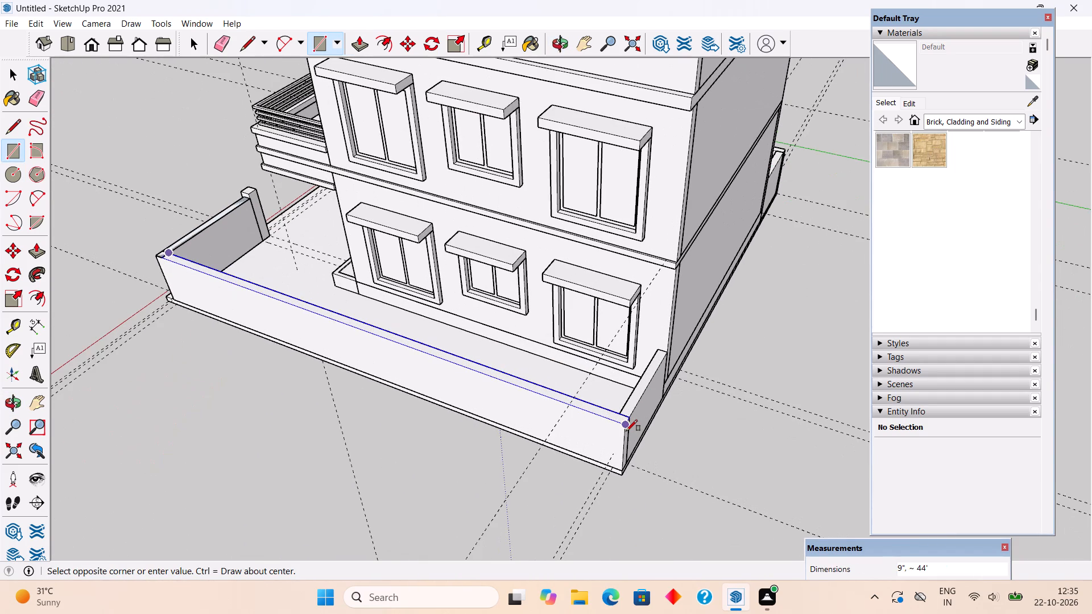
Extrude the strip on top of the front wall upward by 6".
scroll(615, 438, down, 2)
scroll(169, 334, up, 5)
middle_drag(383, 341, 550, 376)
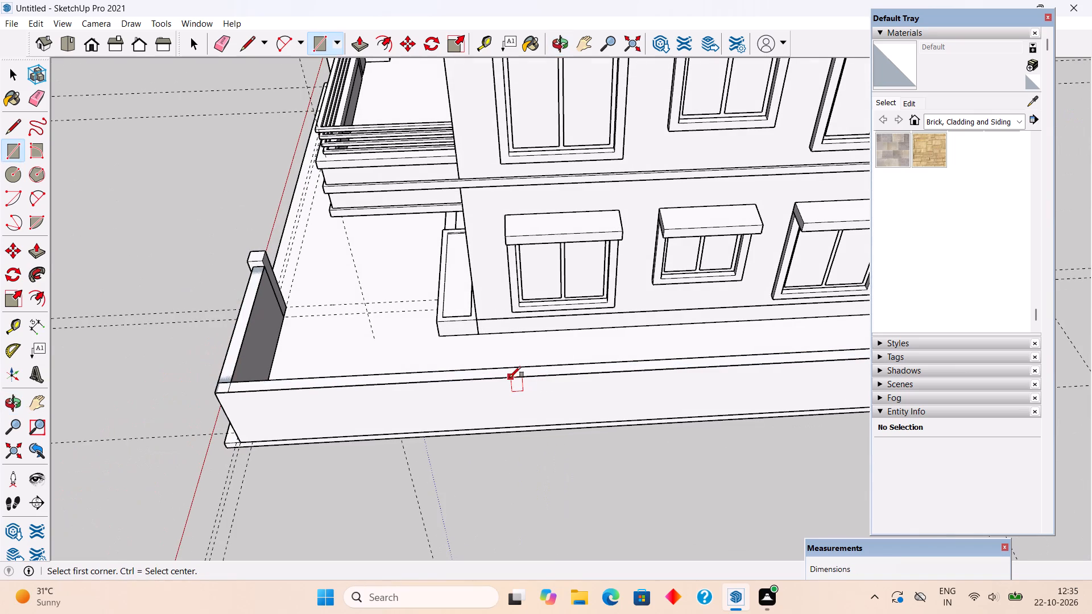
key(p)
click(233, 342)
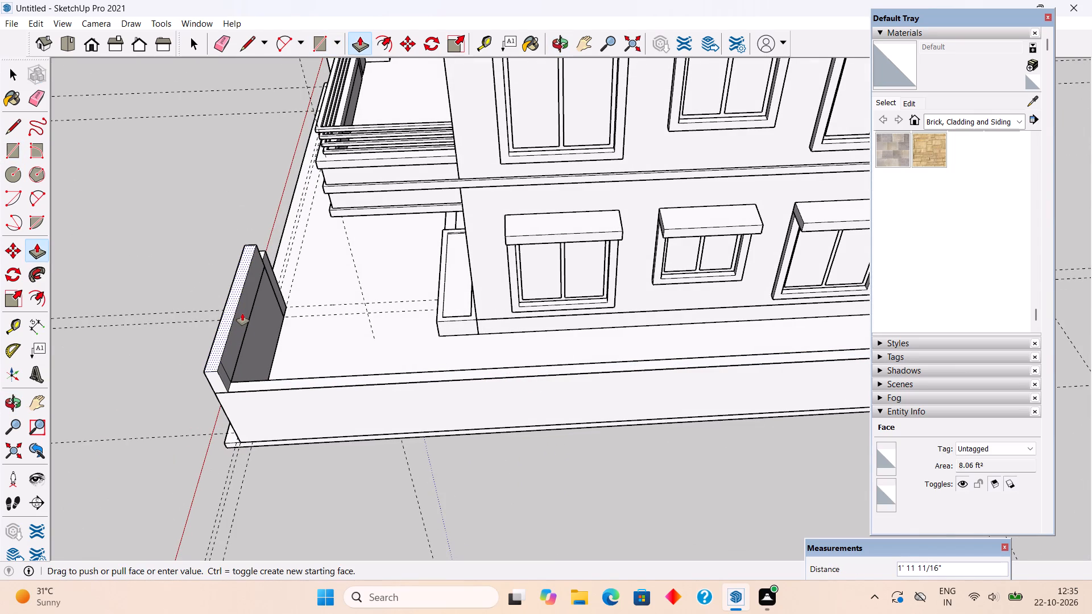
text(6")
key(Return)
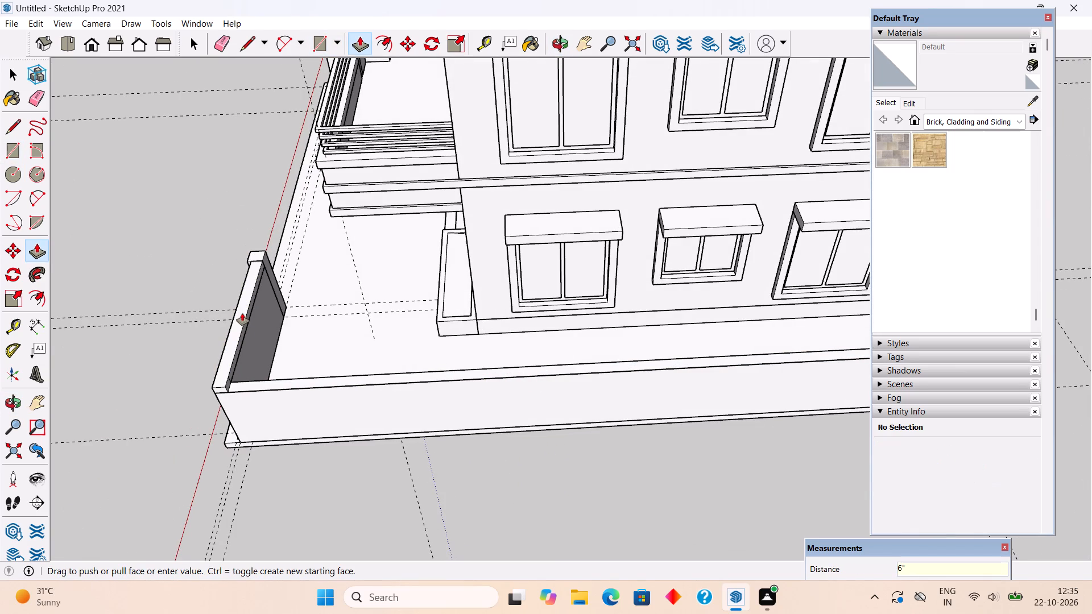
Extrude the strip on top of the side wall upward 6", level with the front strip.
double_click(252, 383)
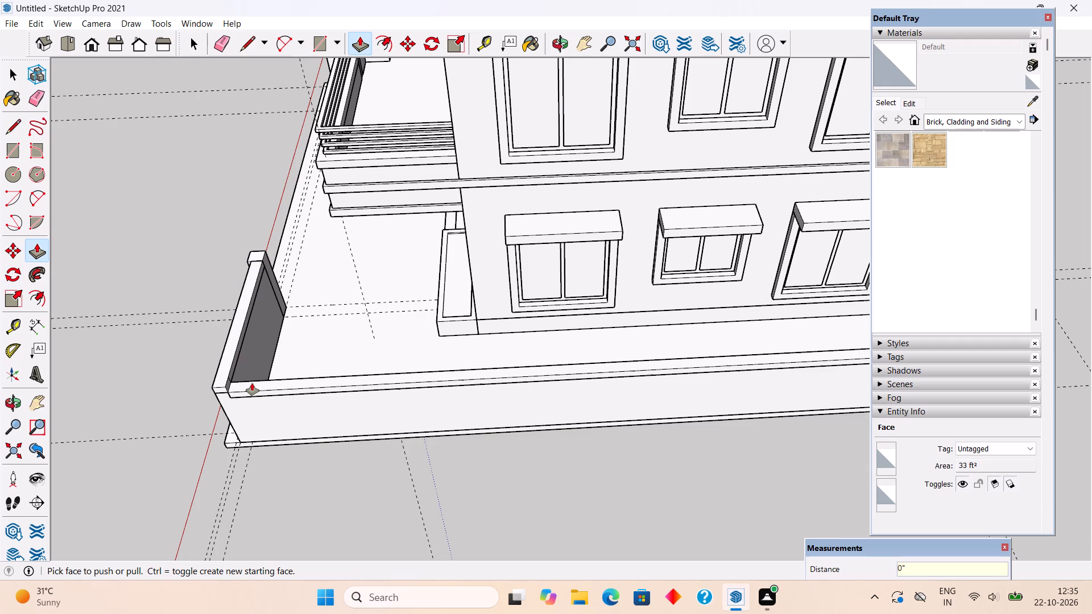
key(ctrl+z)
scroll(252, 383, up, 7)
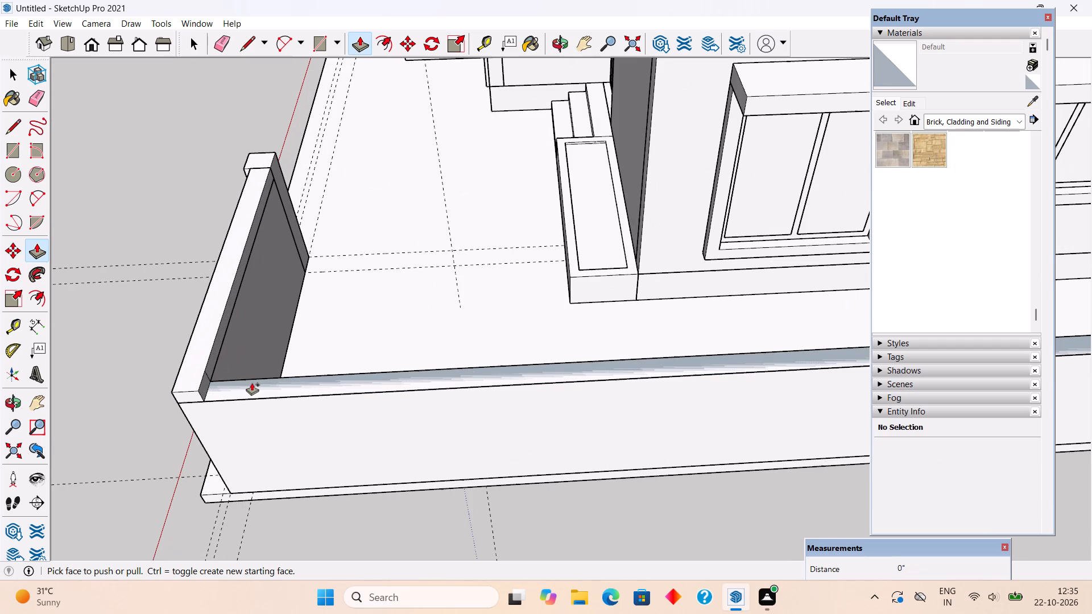
click(252, 383)
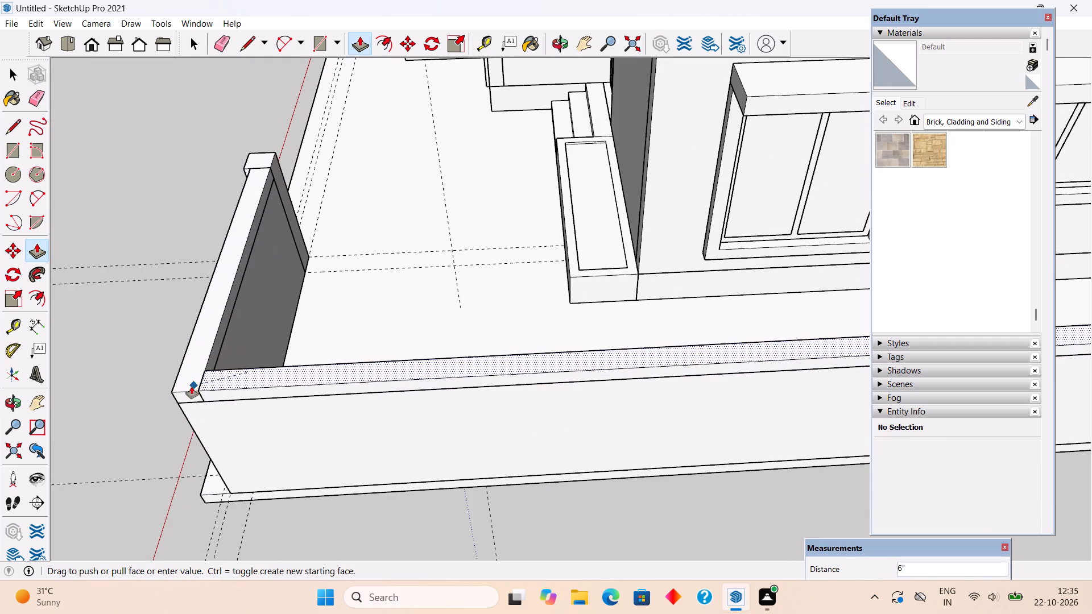
click(192, 387)
key(space)
Make the connected front and side coping strips into one group.
triple_click(211, 388)
click(211, 388)
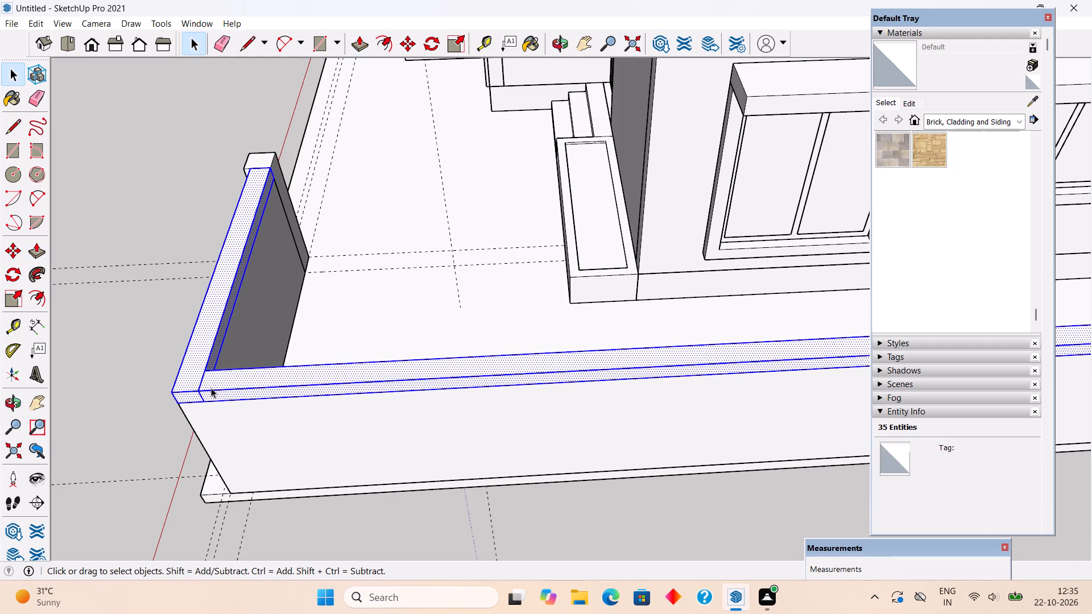
right_click(211, 388)
click(239, 287)
Inside the coping group, erase the two seam lines at the corner on the top and outer side faces, and close the group.
scroll(203, 363, up, 4)
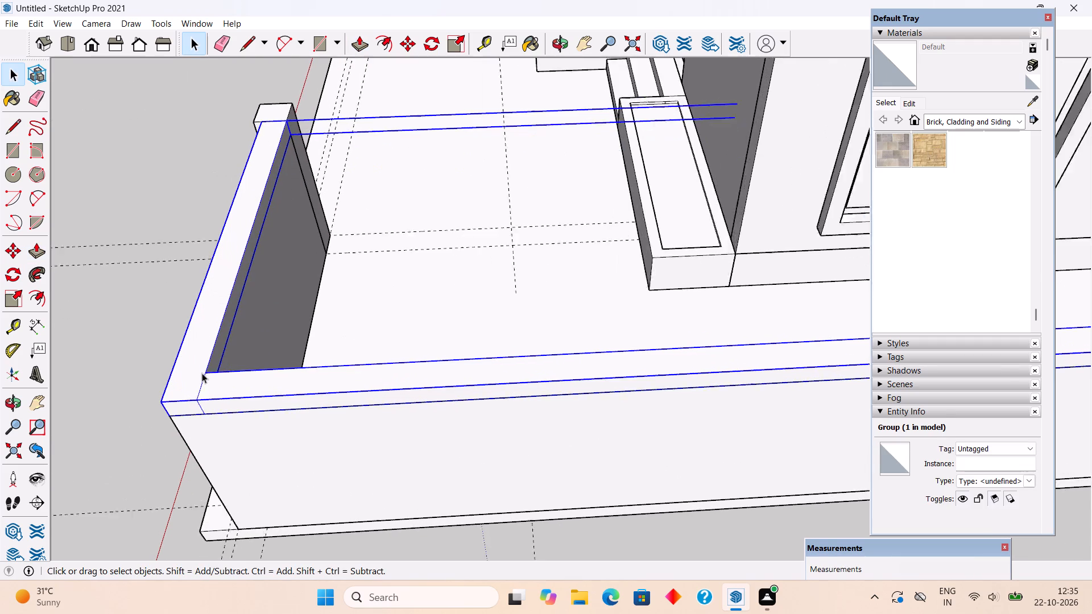
triple_click(197, 400)
click(197, 400)
click(197, 398)
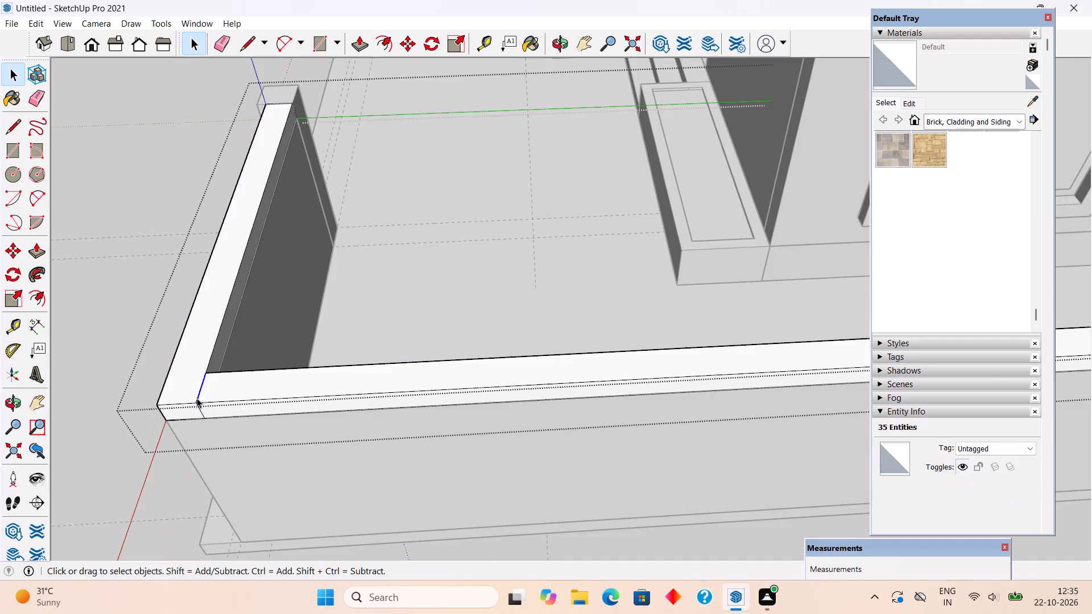
key(Delete)
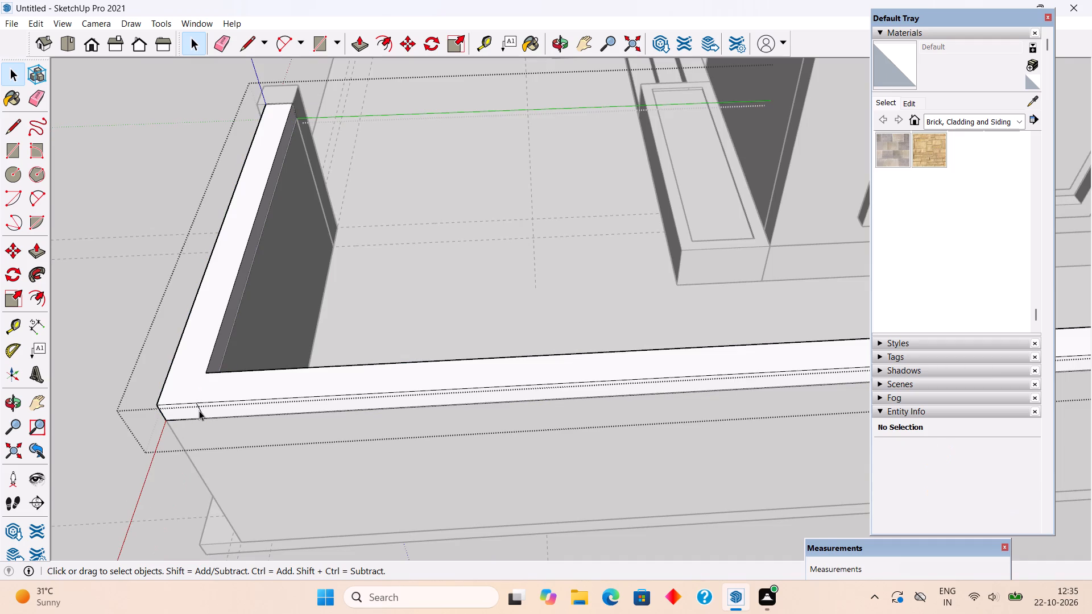
click(201, 410)
key(Delete)
scroll(201, 406, down, 5)
click(155, 343)
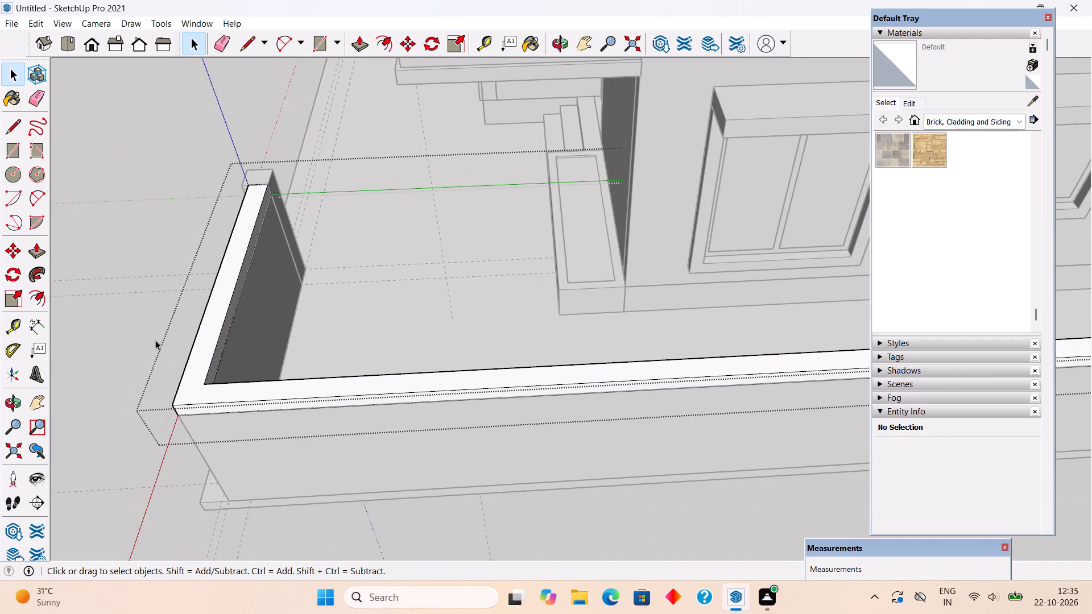
scroll(155, 340, down, 2)
click(143, 335)
Inside the coping group, extrude the front face and the outer side face outward by 3" each, and close the group.
scroll(155, 358, down, 5)
middle_drag(279, 427, 486, 244)
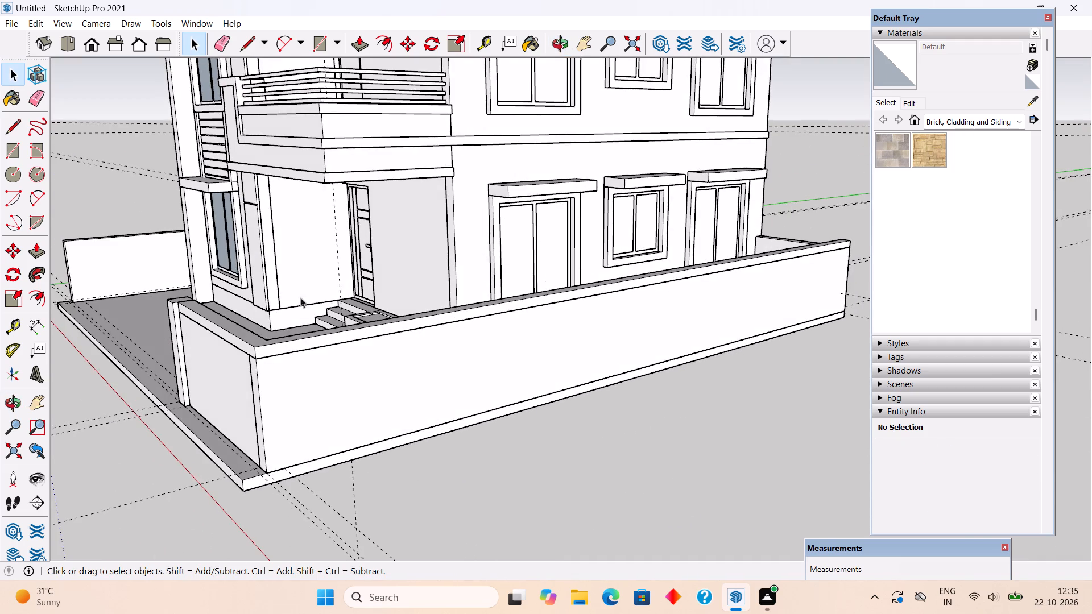
scroll(209, 358, up, 4)
middle_drag(305, 366, 493, 320)
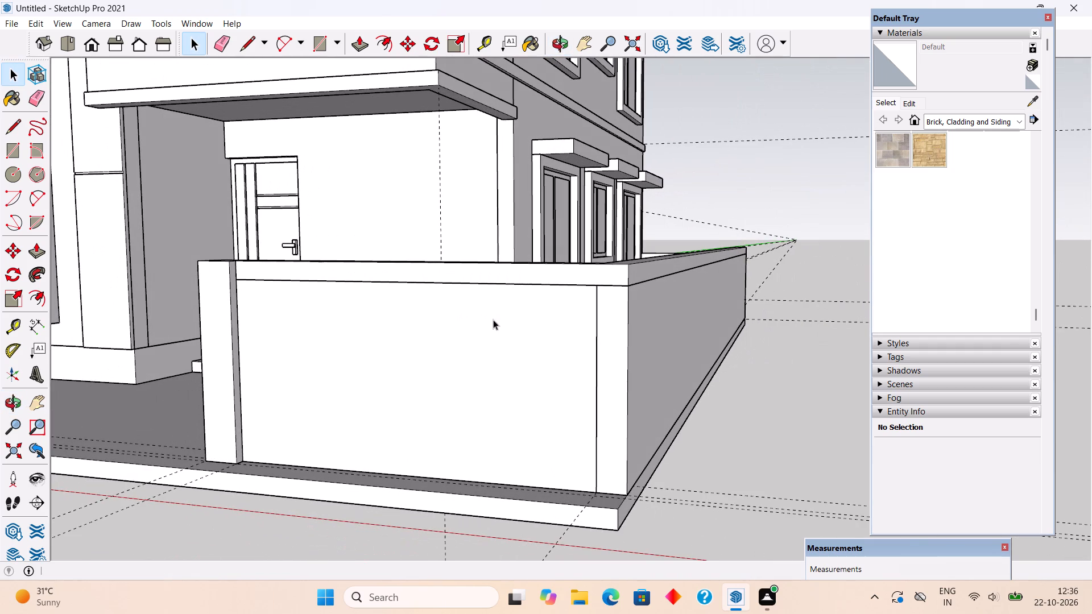
triple_click(363, 279)
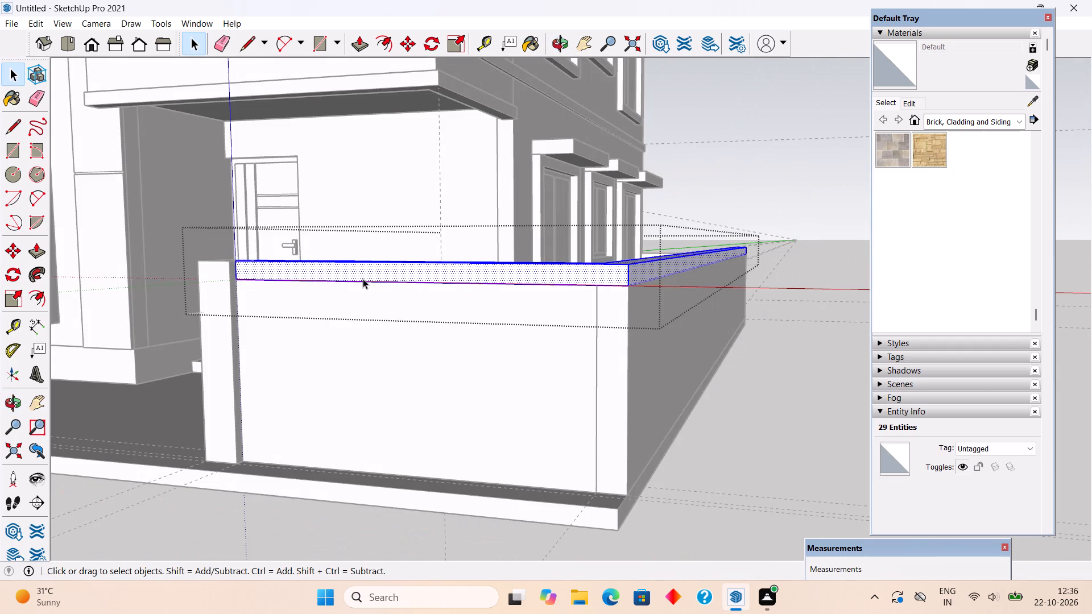
key(p)
click(242, 267)
click(219, 279)
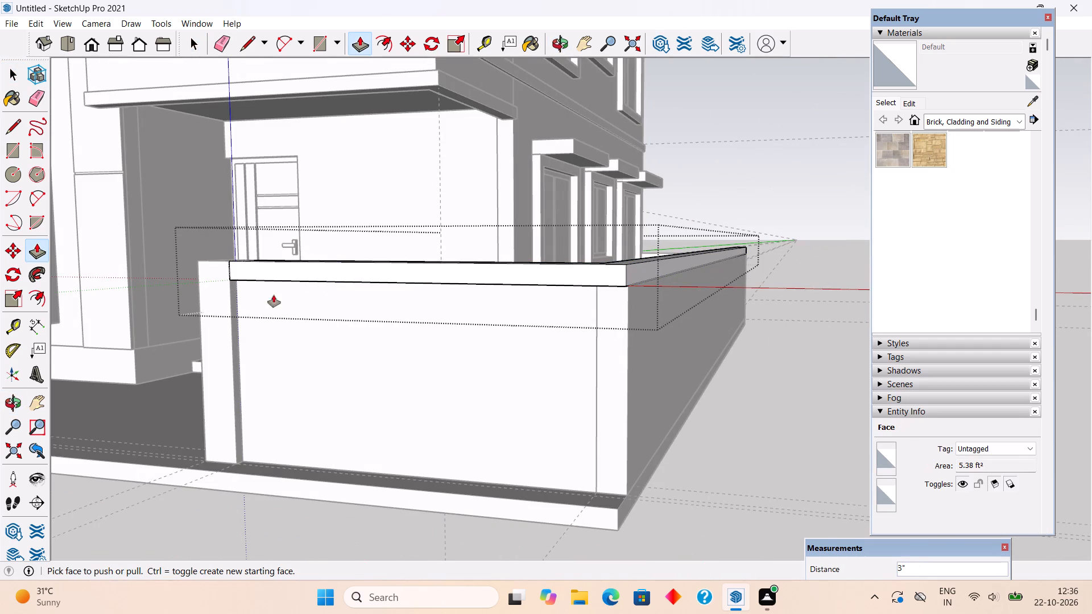
double_click(652, 269)
key(space)
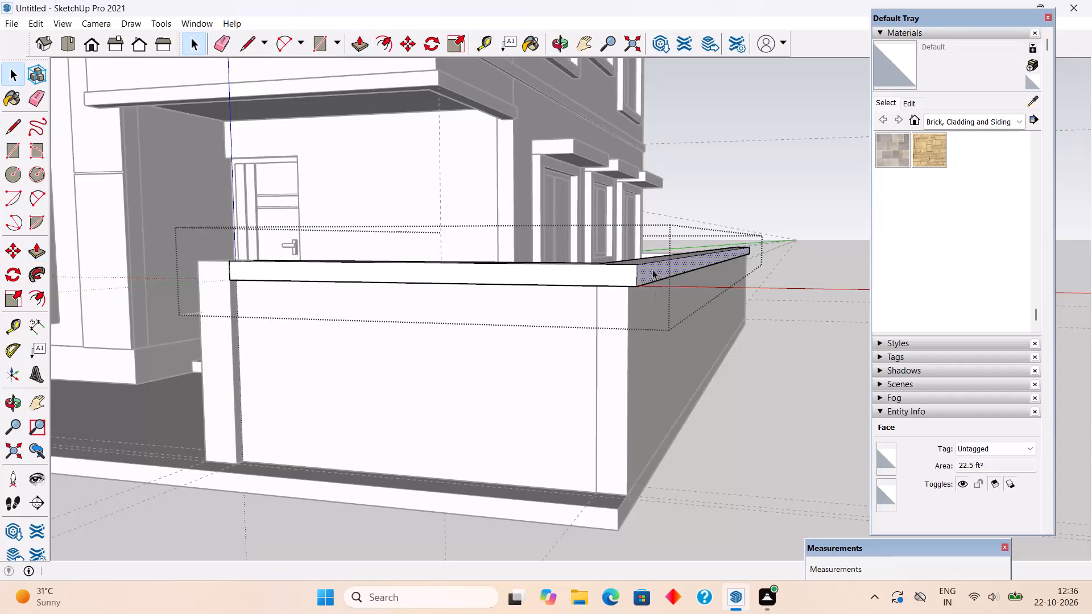
click(737, 420)
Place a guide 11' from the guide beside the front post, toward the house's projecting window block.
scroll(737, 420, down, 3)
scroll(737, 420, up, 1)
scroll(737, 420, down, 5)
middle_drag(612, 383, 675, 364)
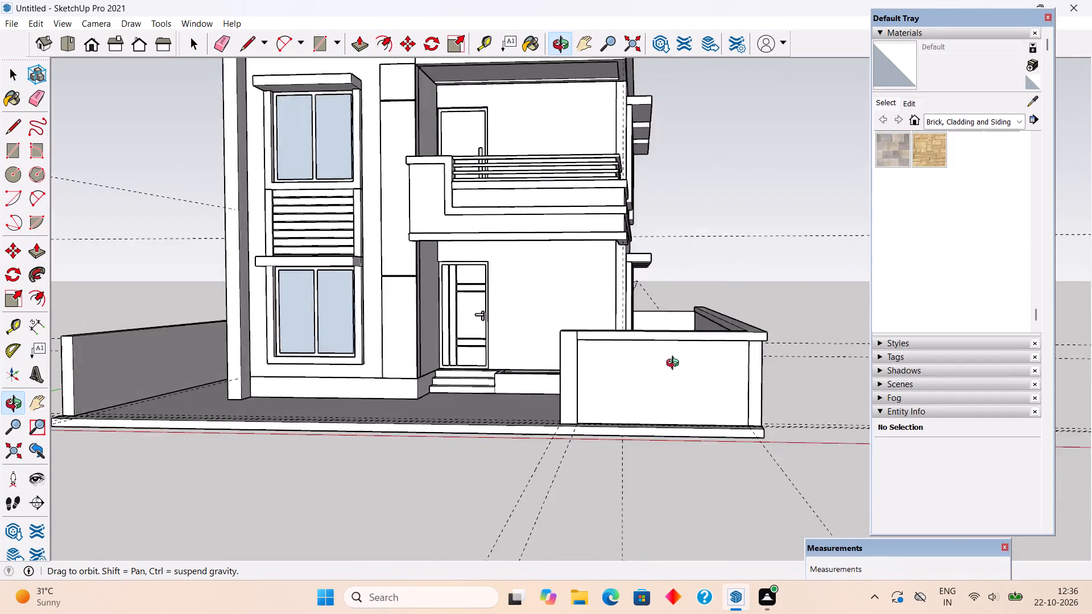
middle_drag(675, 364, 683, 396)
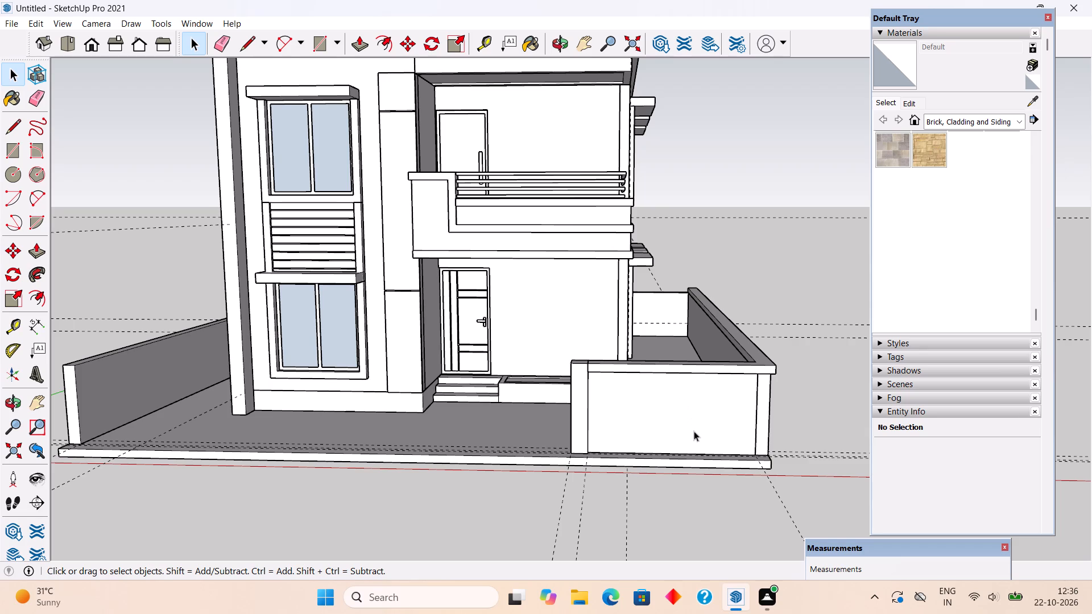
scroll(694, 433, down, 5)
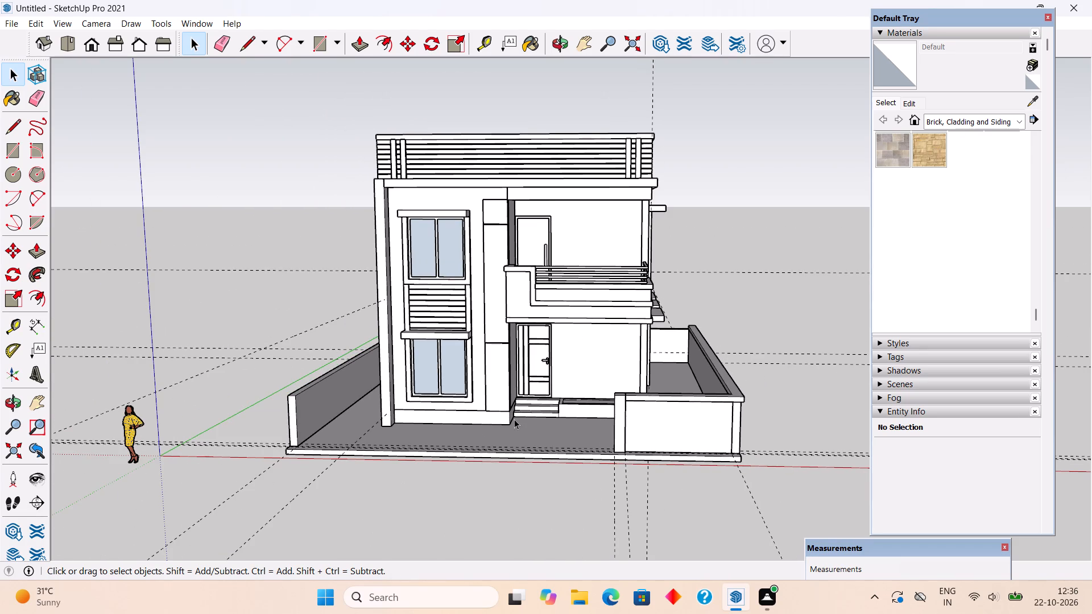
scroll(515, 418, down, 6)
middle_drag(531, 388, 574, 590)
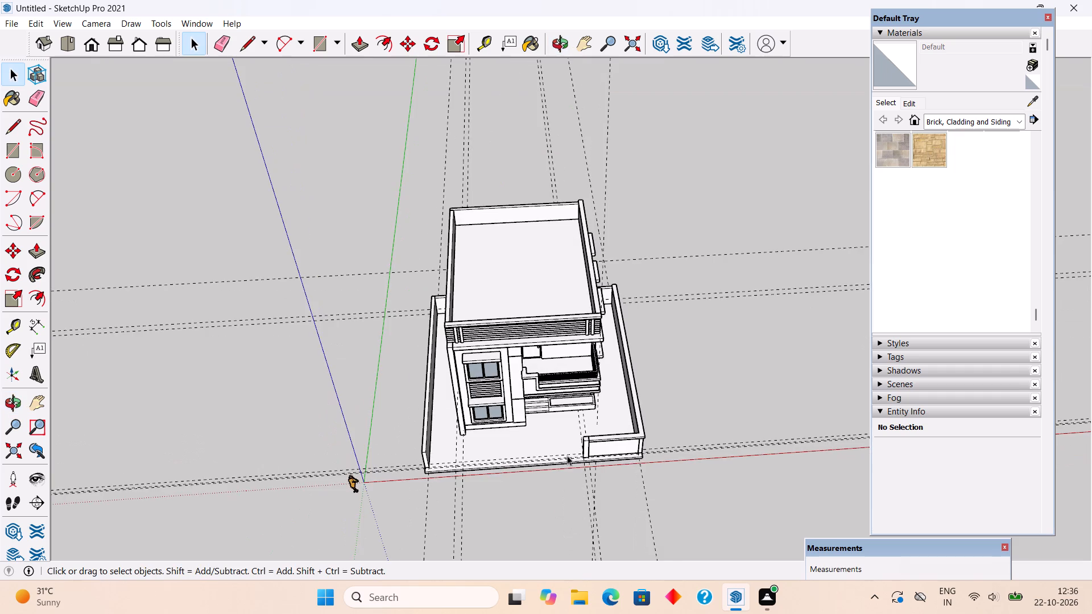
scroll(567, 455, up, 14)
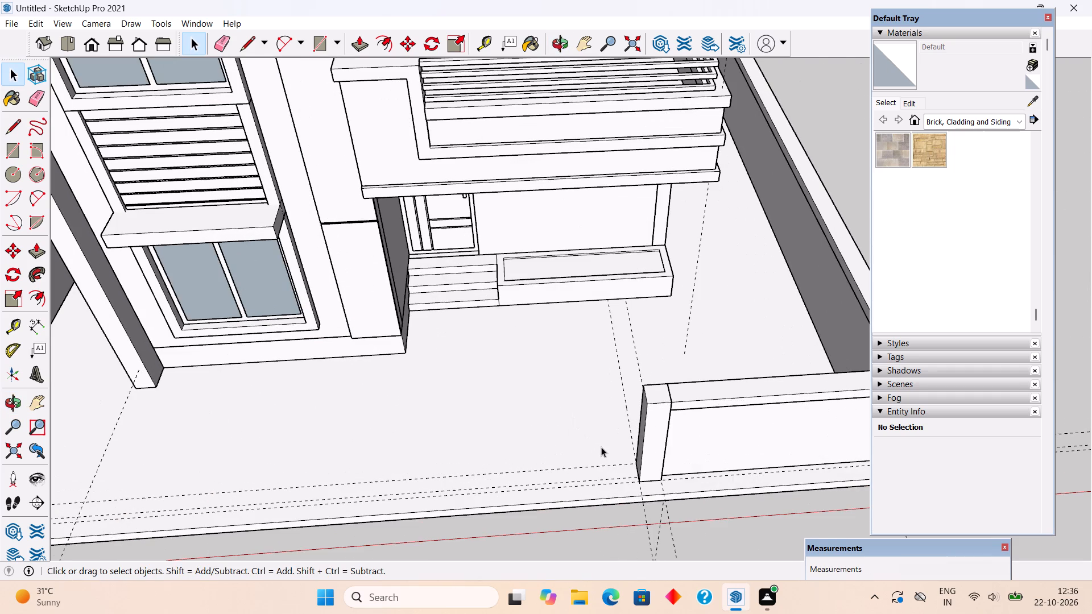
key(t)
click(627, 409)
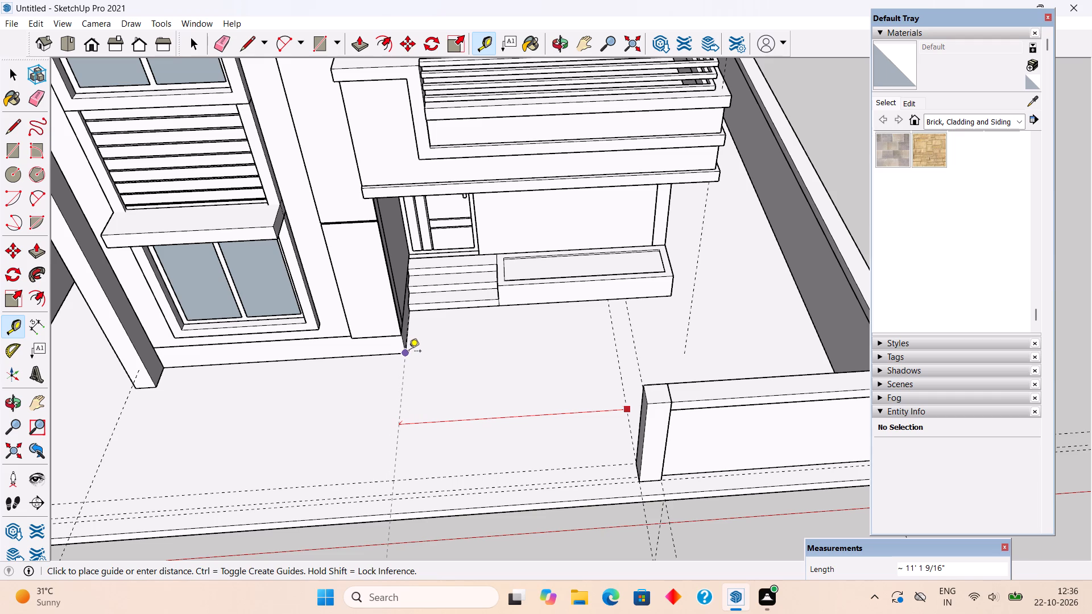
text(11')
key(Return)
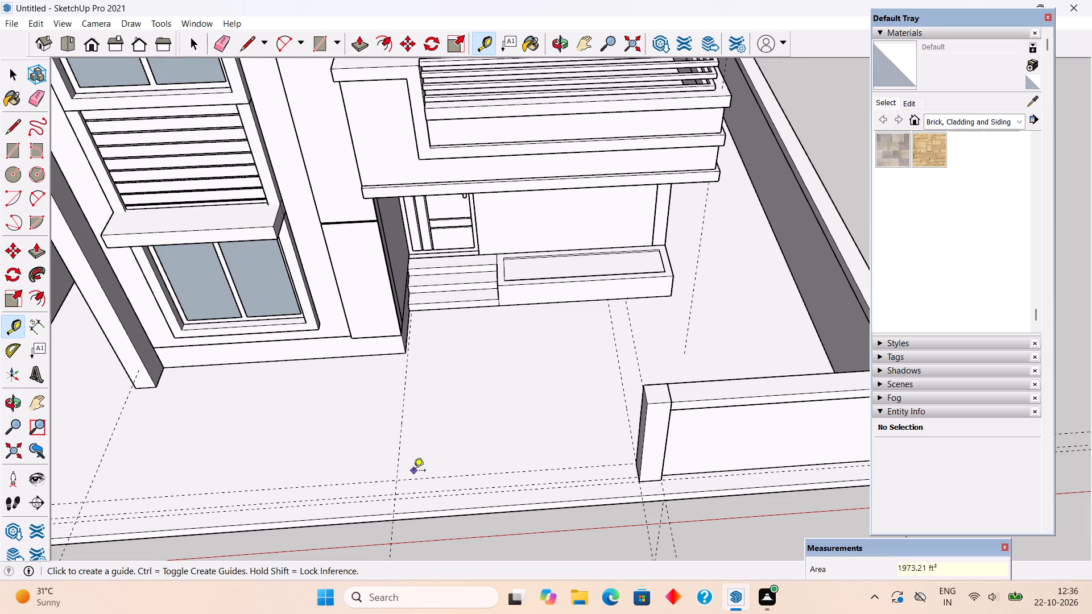
Place a guide along the bottom side edge of the window block's plinth, running through its front corner.
scroll(415, 472, down, 1)
scroll(436, 437, up, 6)
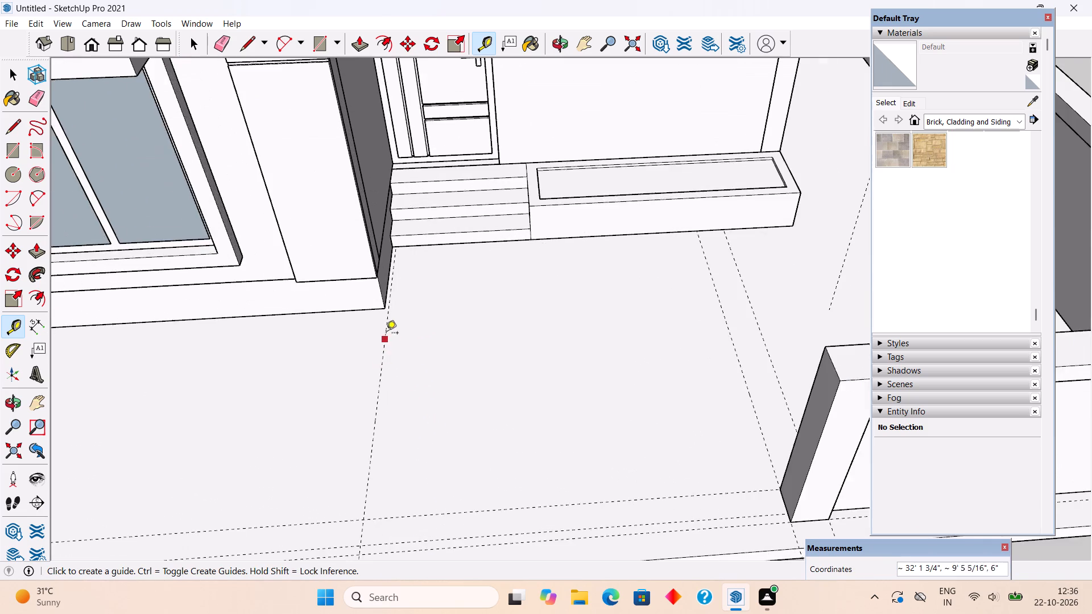
scroll(386, 335, up, 9)
double_click(387, 287)
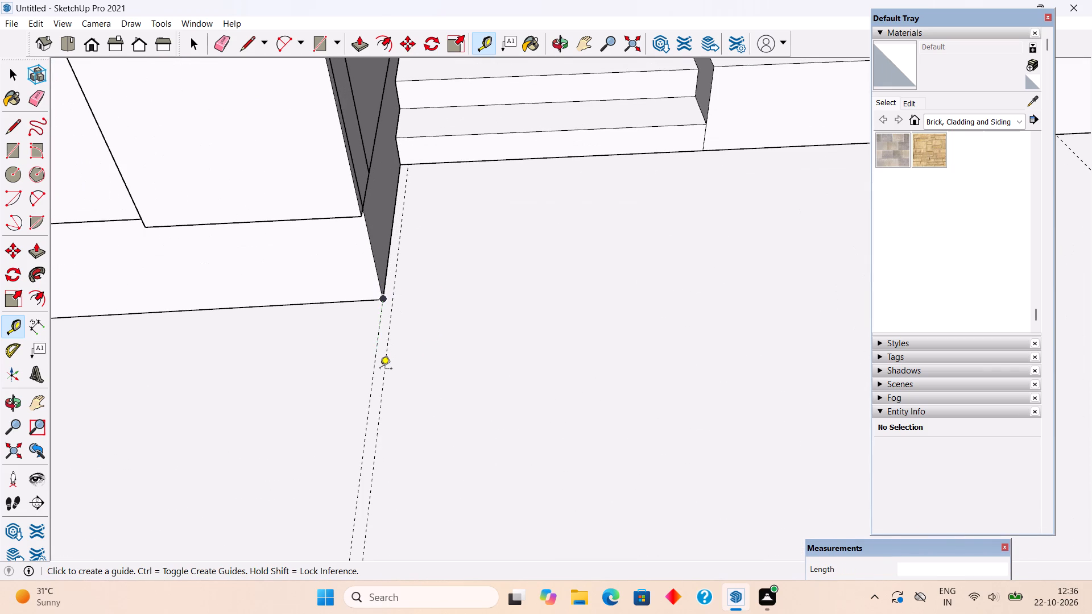
scroll(380, 370, down, 10)
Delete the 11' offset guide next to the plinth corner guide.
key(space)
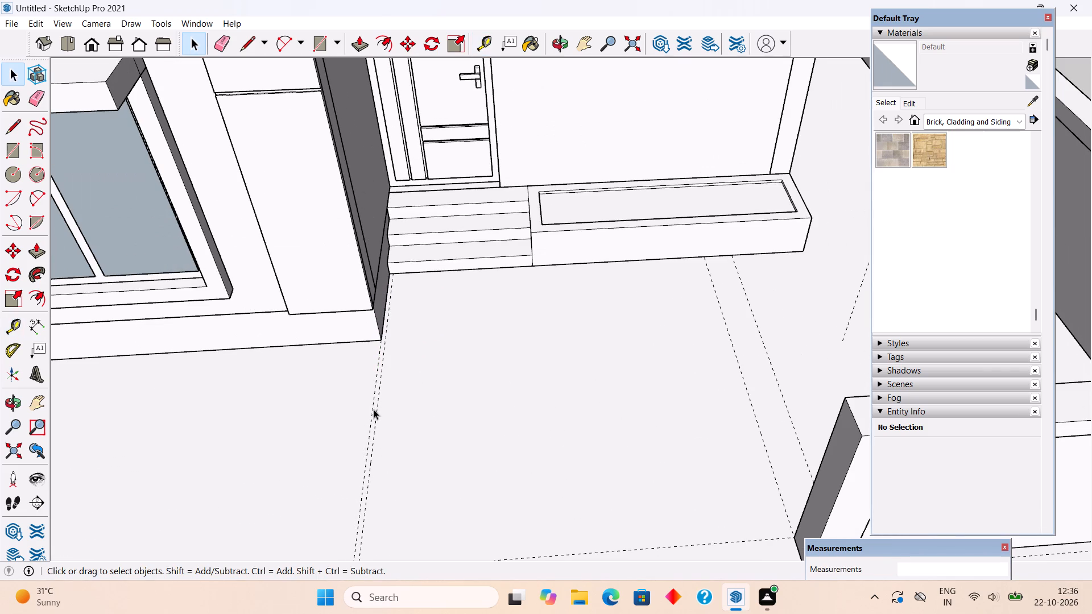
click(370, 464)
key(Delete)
Place a guide 1' from the plinth corner guide, on the side toward the existing front post.
scroll(389, 397, down, 4)
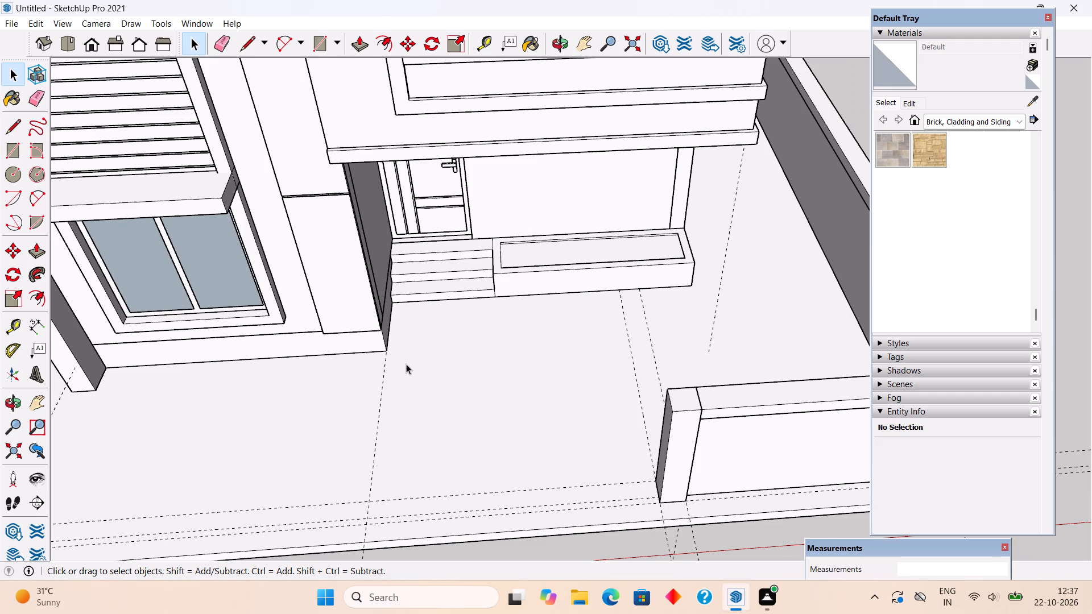
scroll(396, 447, down, 5)
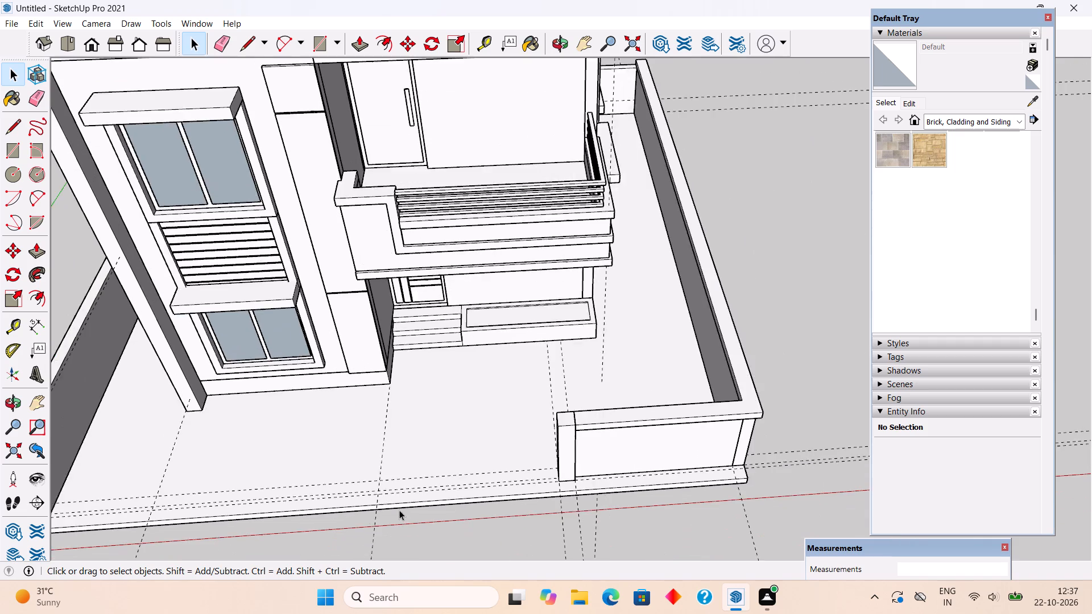
scroll(397, 529, up, 10)
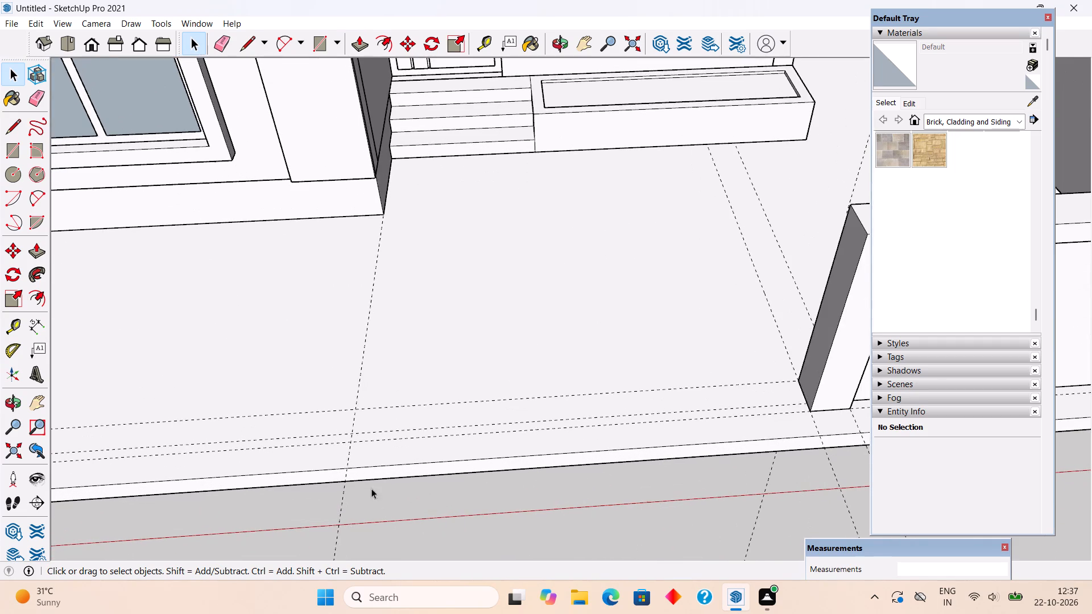
scroll(346, 454, up, 4)
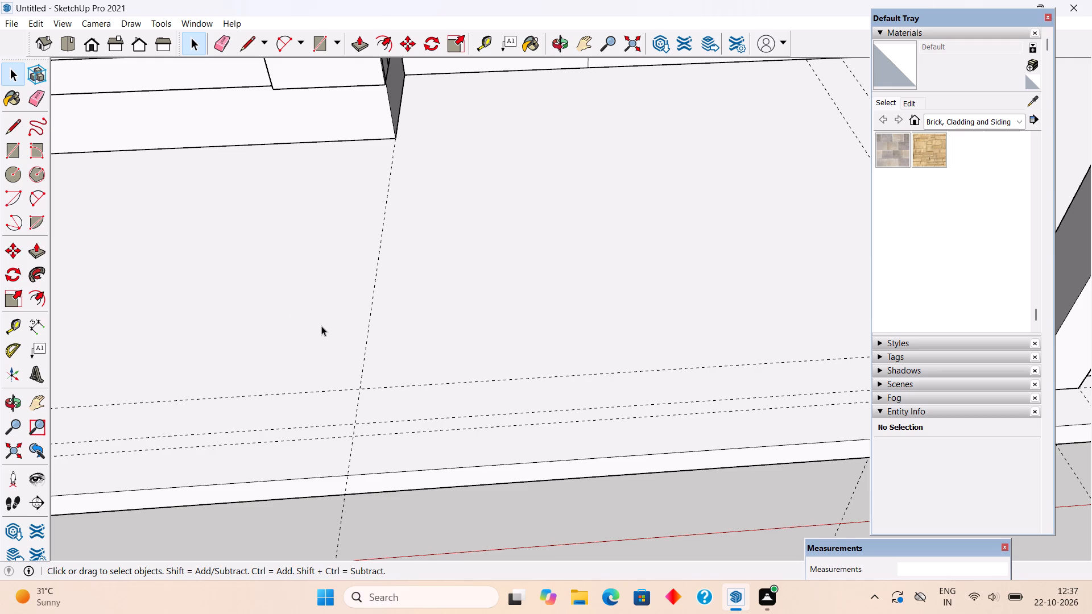
scroll(382, 313, up, 3)
key(t)
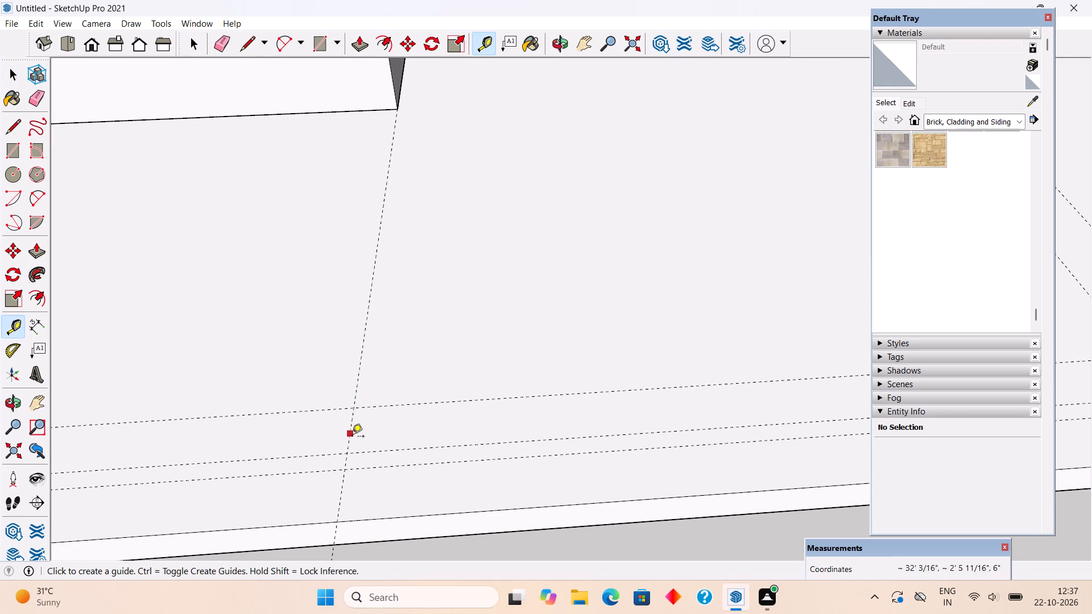
click(352, 437)
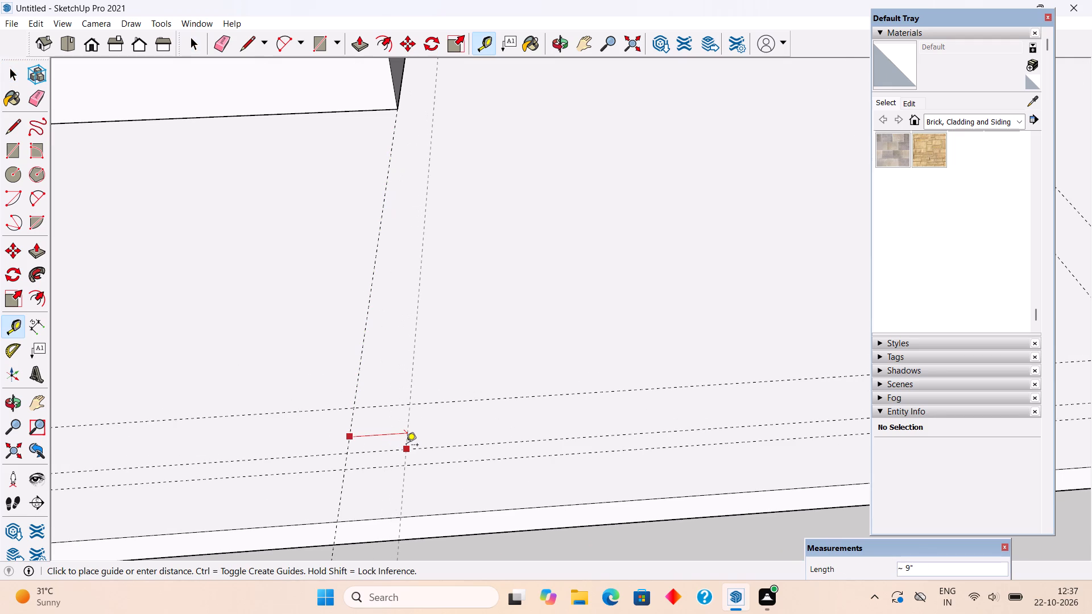
text(1')
key(Return)
Draw a 1' square footprint between the guides in front of the window block's plinth corner and extrude it 6.5' as a post.
key(r)
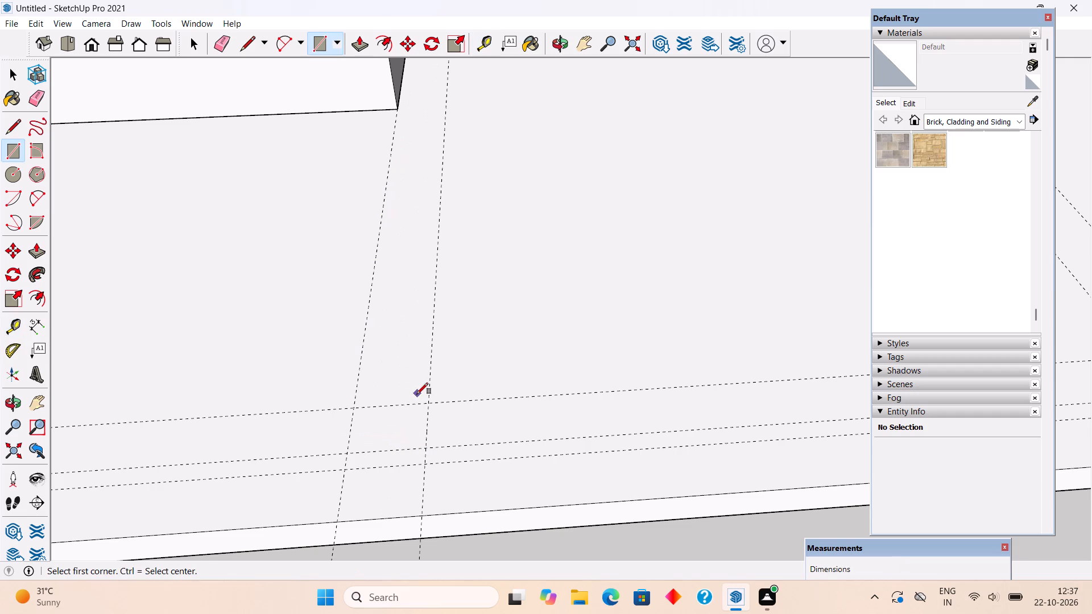
click(353, 403)
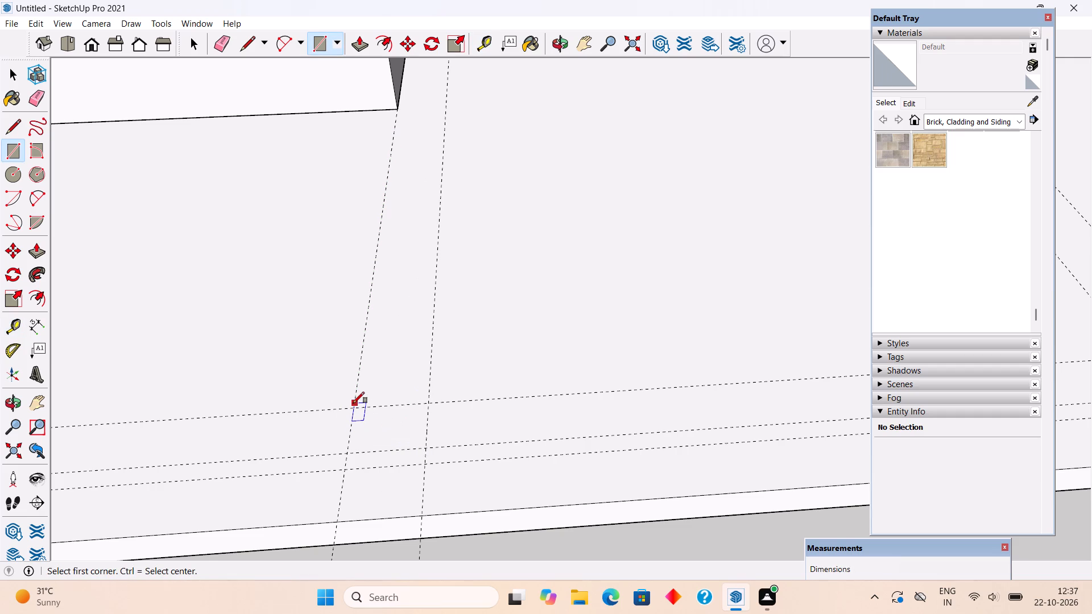
key(r)
click(348, 409)
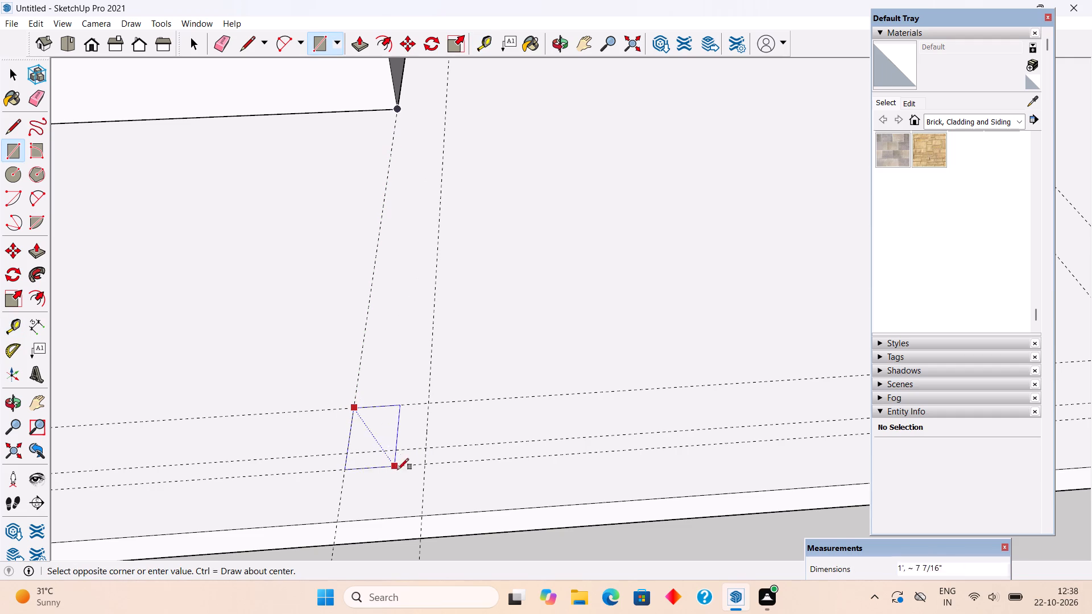
click(427, 466)
key(p)
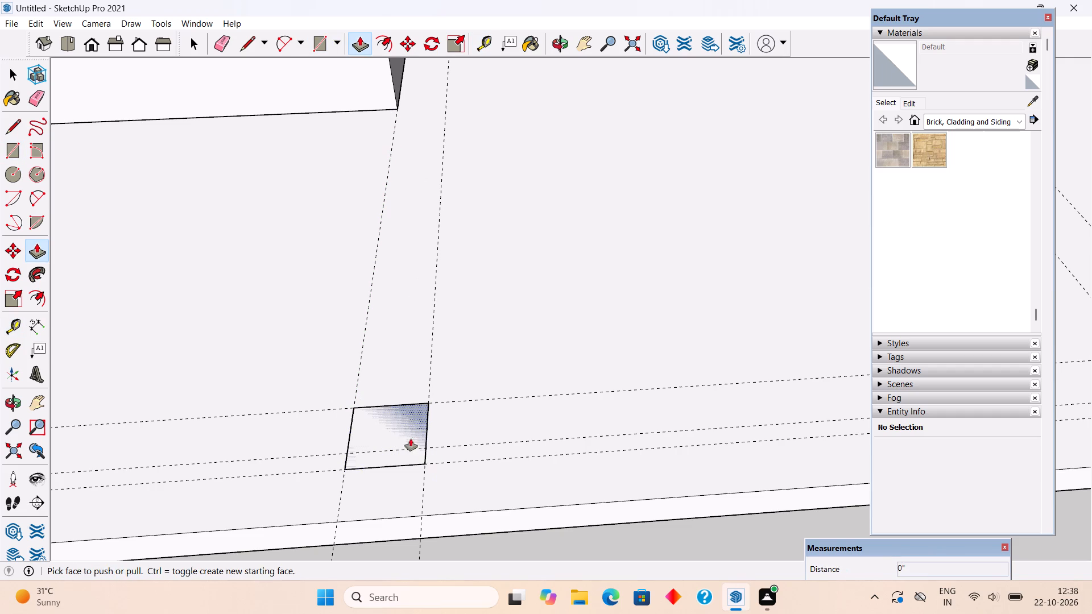
click(411, 439)
text(6.5')
key(Return)
Make the whole new front post a group.
key(space)
triple_click(406, 390)
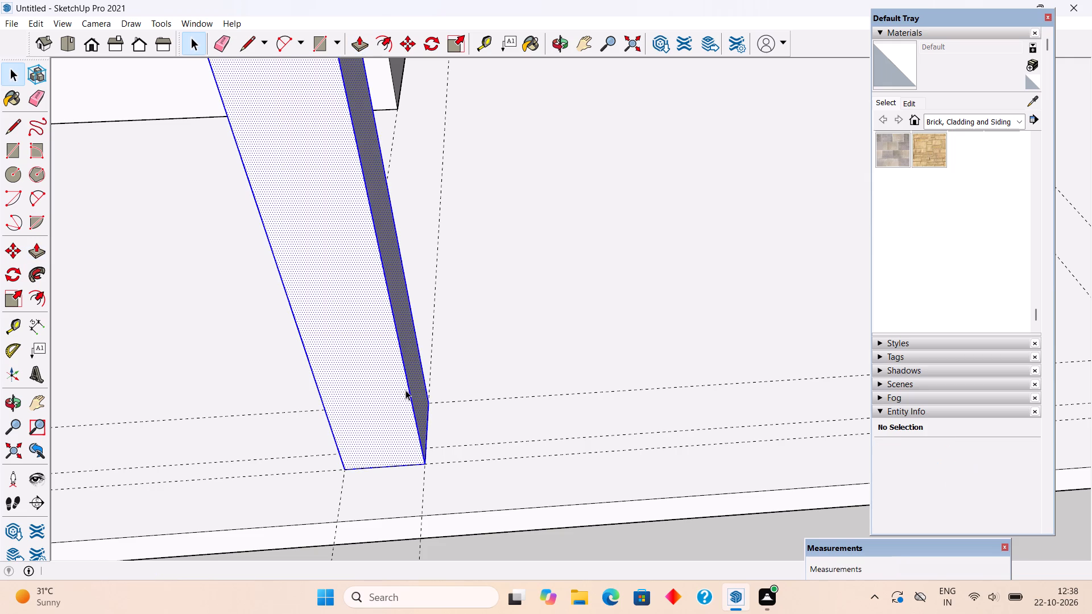
right_click(406, 390)
click(434, 296)
Inside the new post's group, Push/Pull its top face level with the top of the existing front post.
scroll(434, 296, down, 5)
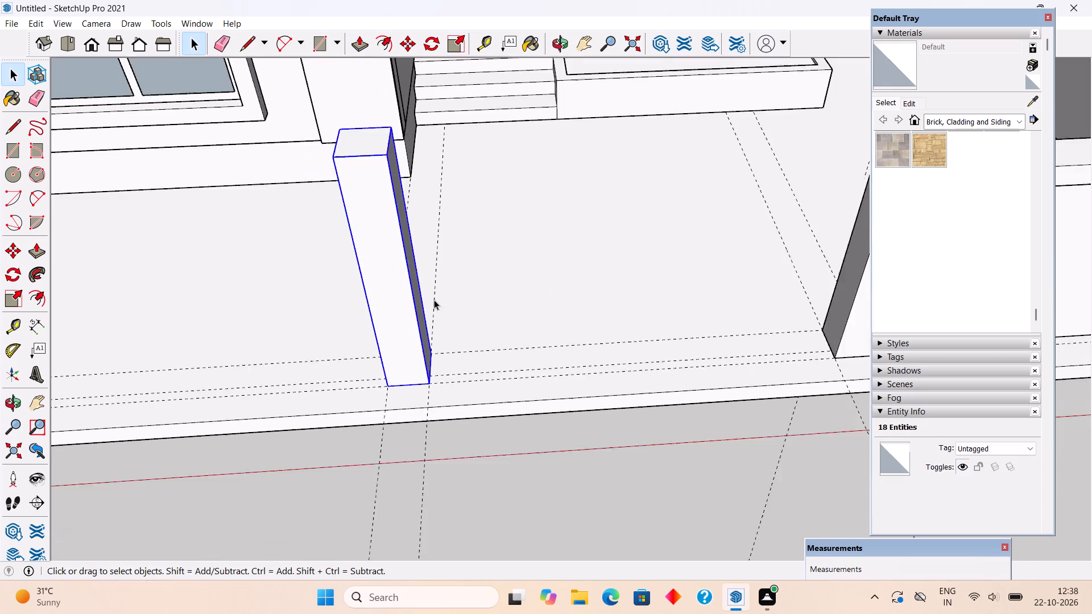
scroll(434, 300, down, 4)
scroll(434, 301, up, 1)
scroll(434, 301, down, 3)
middle_drag(544, 342, 547, 235)
middle_drag(824, 337, 810, 213)
scroll(810, 213, down, 3)
middle_drag(549, 210, 573, 346)
scroll(517, 273, up, 5)
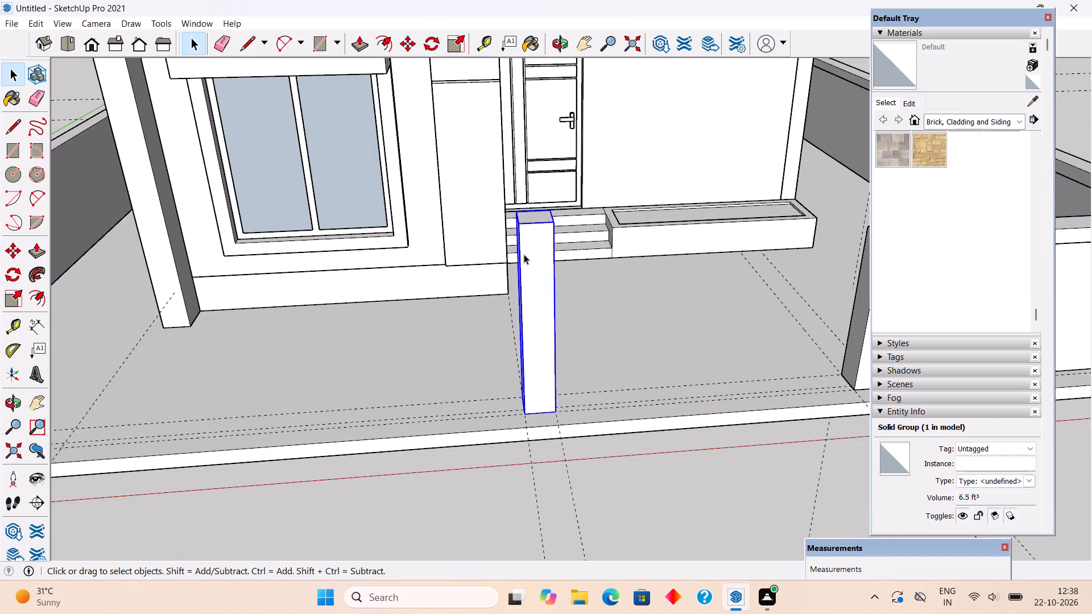
double_click(528, 251)
click(528, 251)
middle_drag(533, 199, 530, 272)
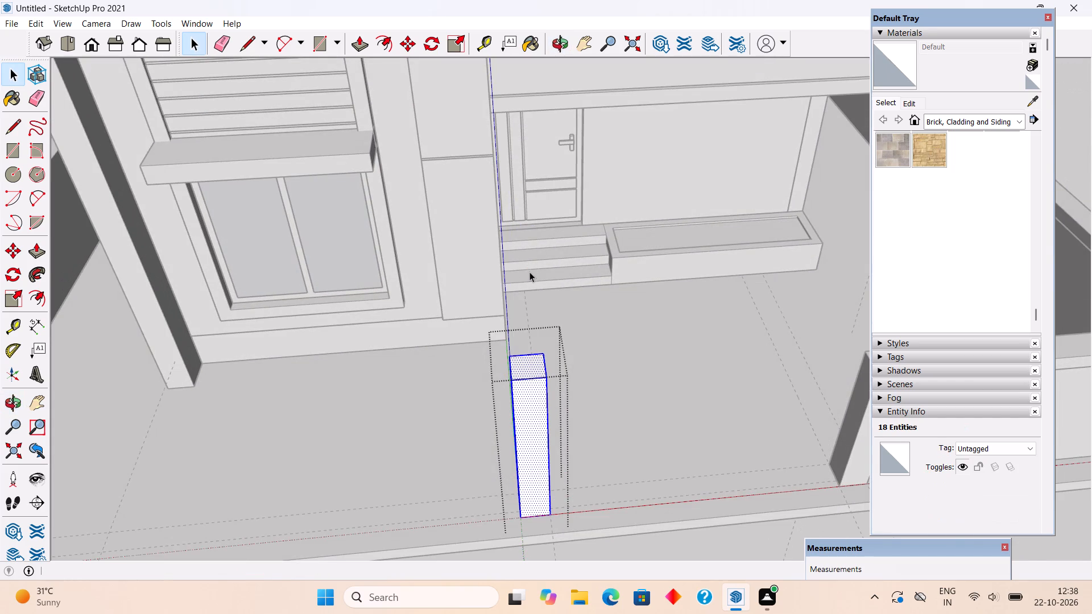
key(p)
click(521, 361)
scroll(521, 361, down, 4)
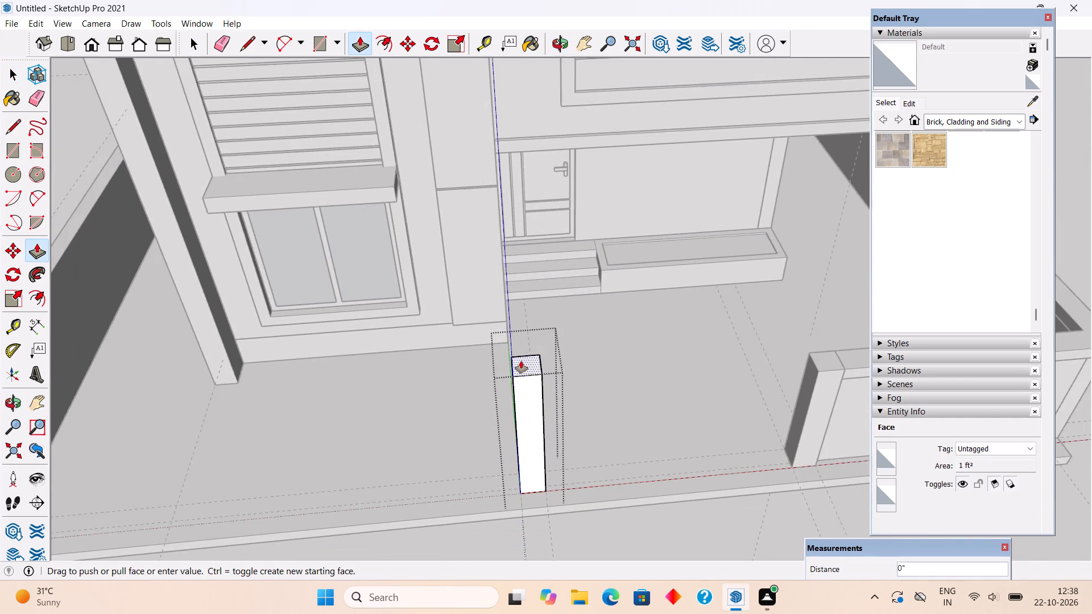
click(768, 364)
key(space)
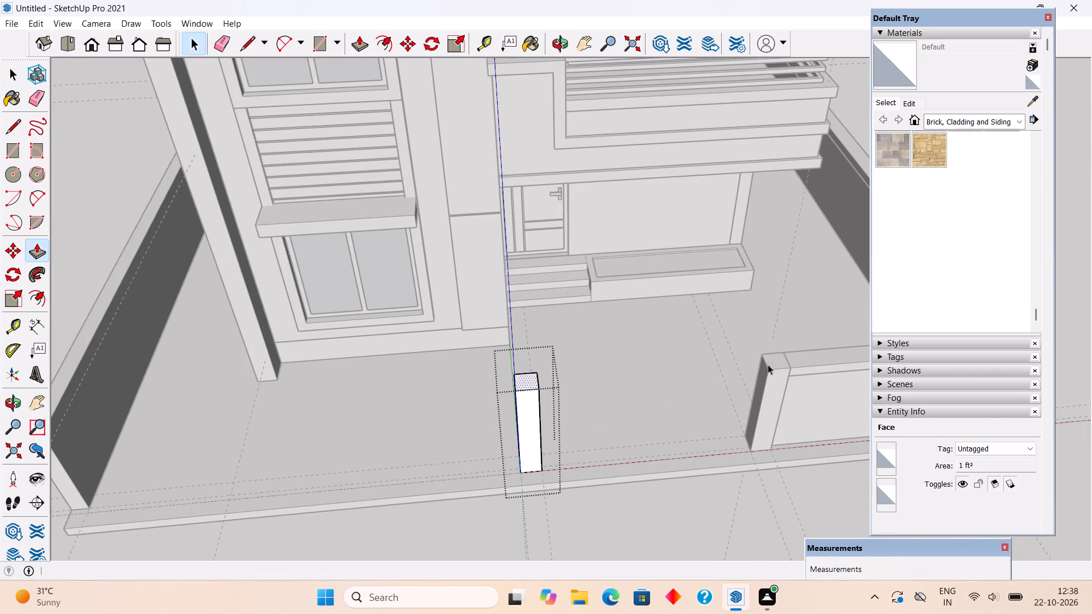
click(705, 516)
Draw a 19' 6" by 9" wall footprint along the front guides, from the side boundary wall to the new post.
middle_drag(674, 466, 613, 451)
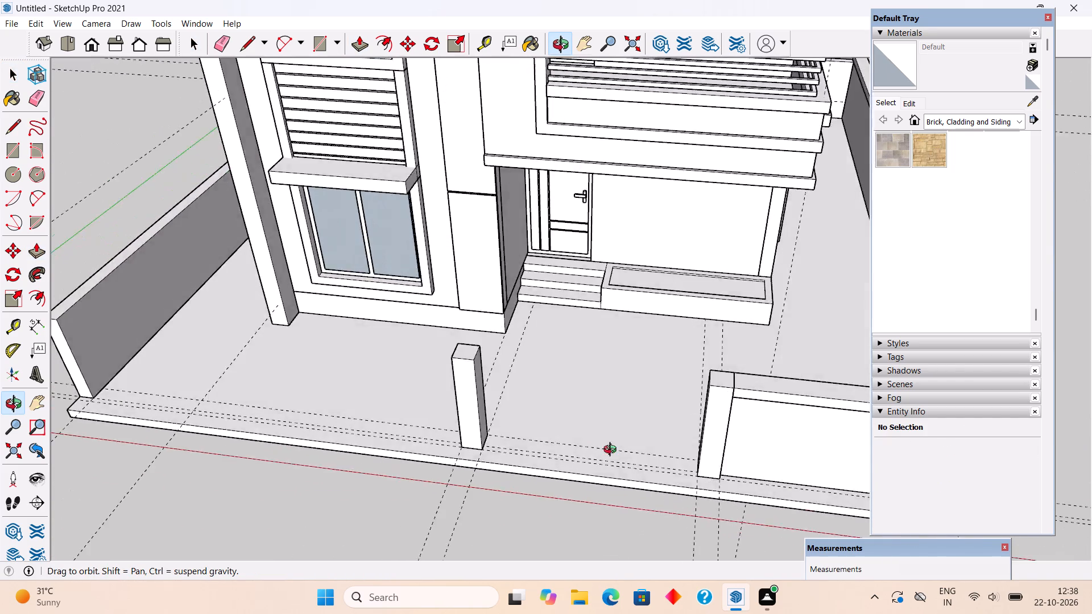
middle_drag(613, 451, 679, 435)
scroll(679, 430, down, 3)
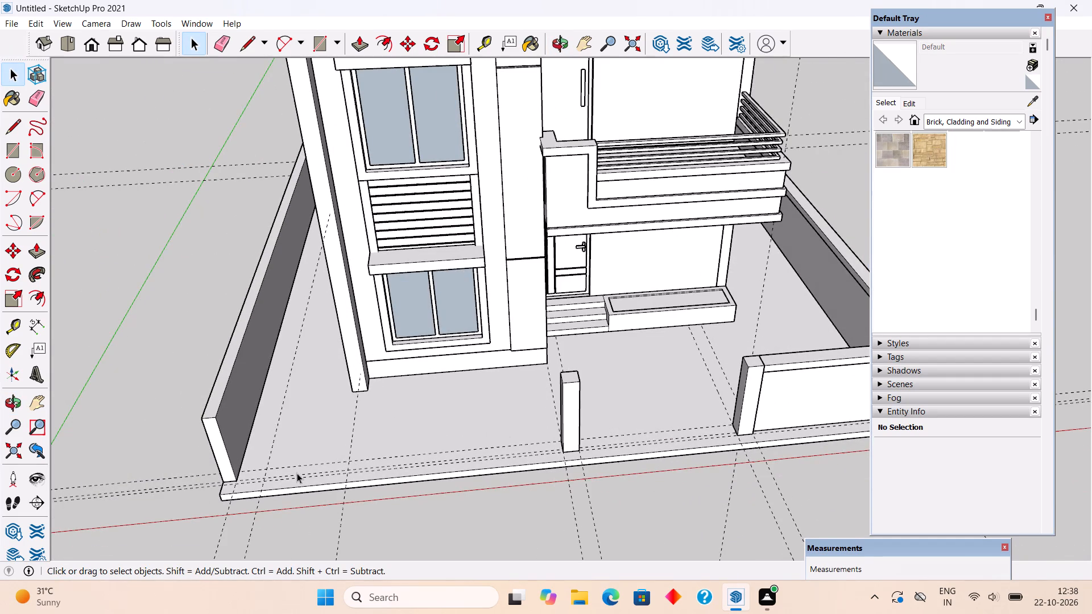
scroll(297, 473, up, 4)
scroll(251, 496, up, 5)
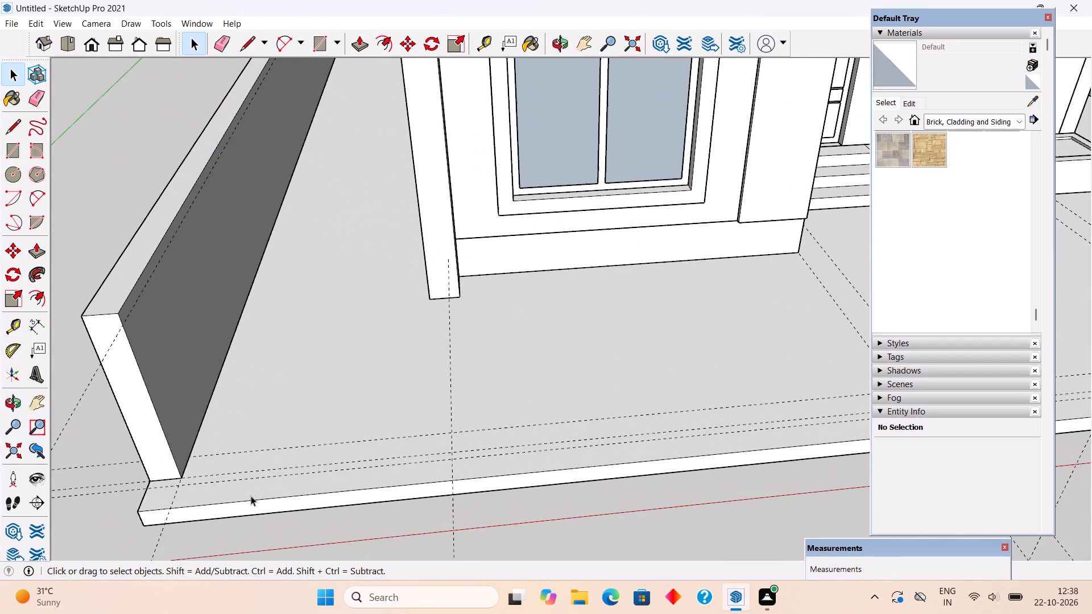
key(r)
click(189, 453)
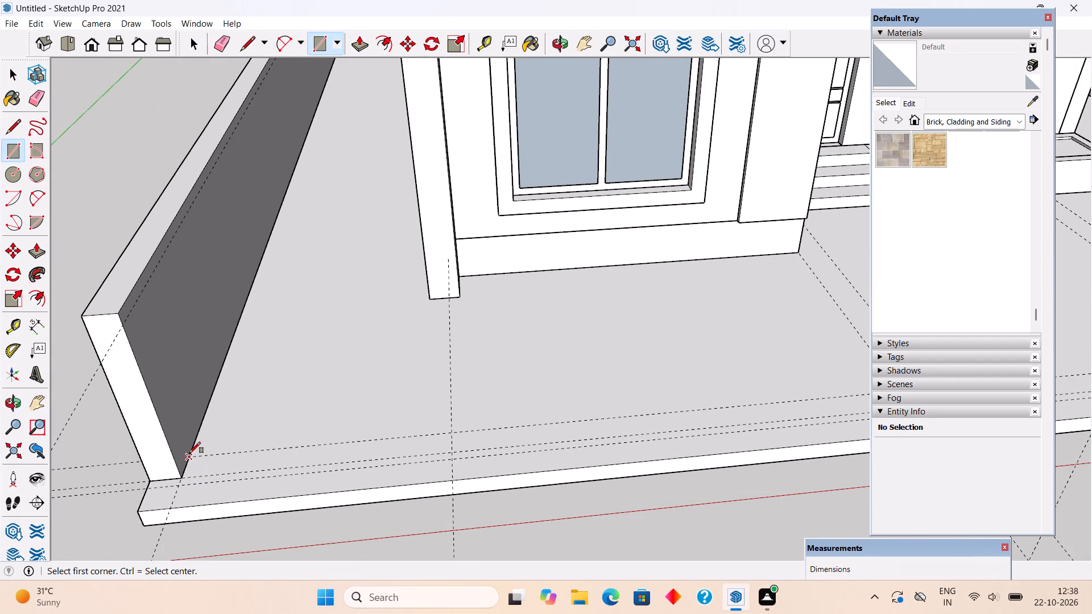
scroll(189, 453, down, 4)
click(189, 453)
scroll(699, 417, up, 1)
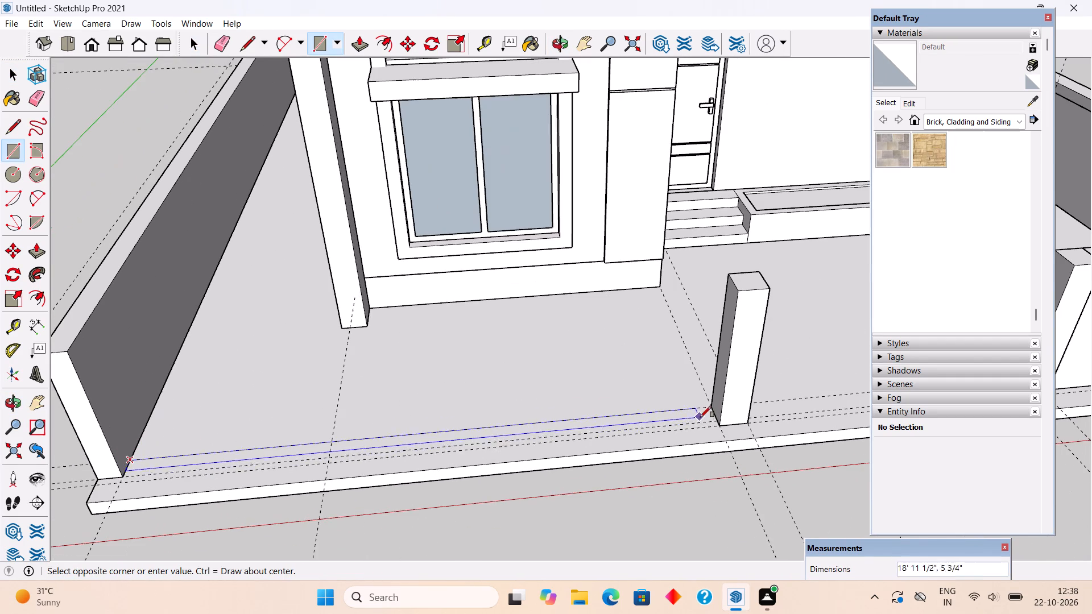
scroll(719, 420, up, 10)
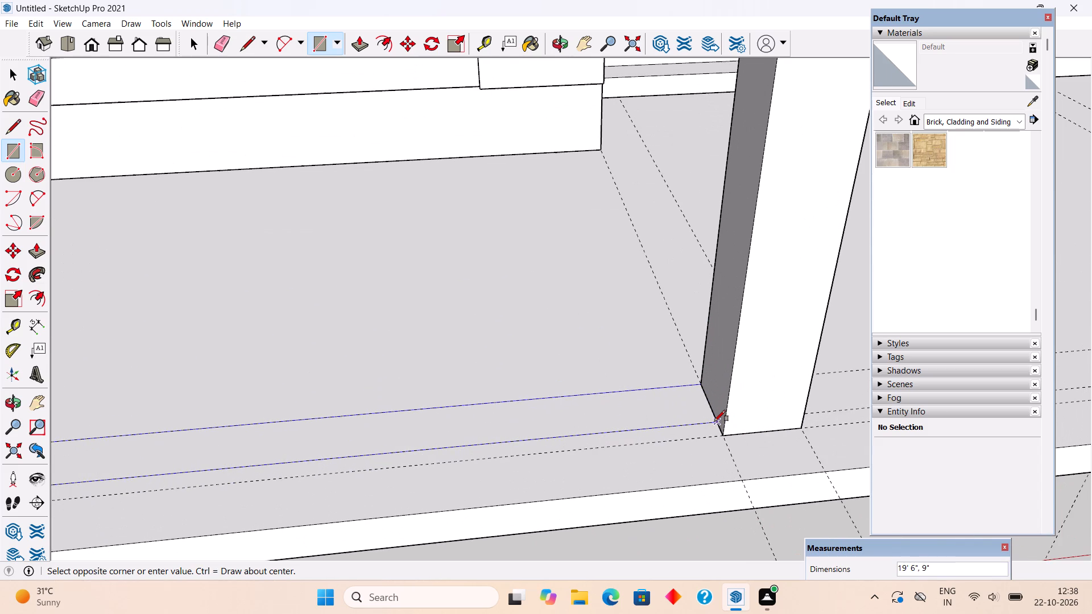
click(714, 421)
Extrude the front wall footprint between the side boundary wall and the new post 5' high.
key(p)
click(656, 413)
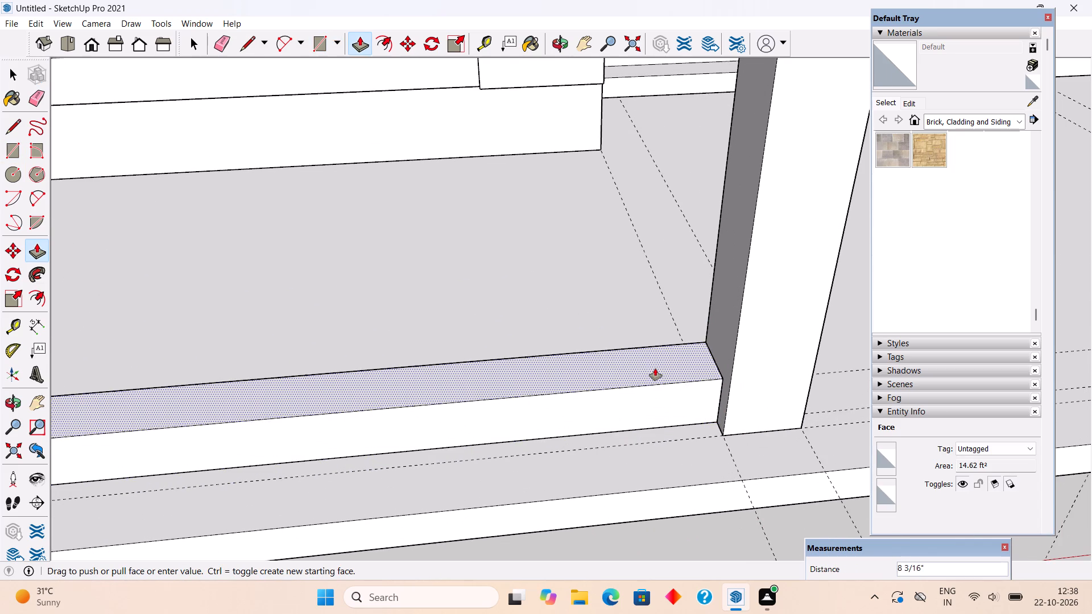
scroll(655, 368, down, 16)
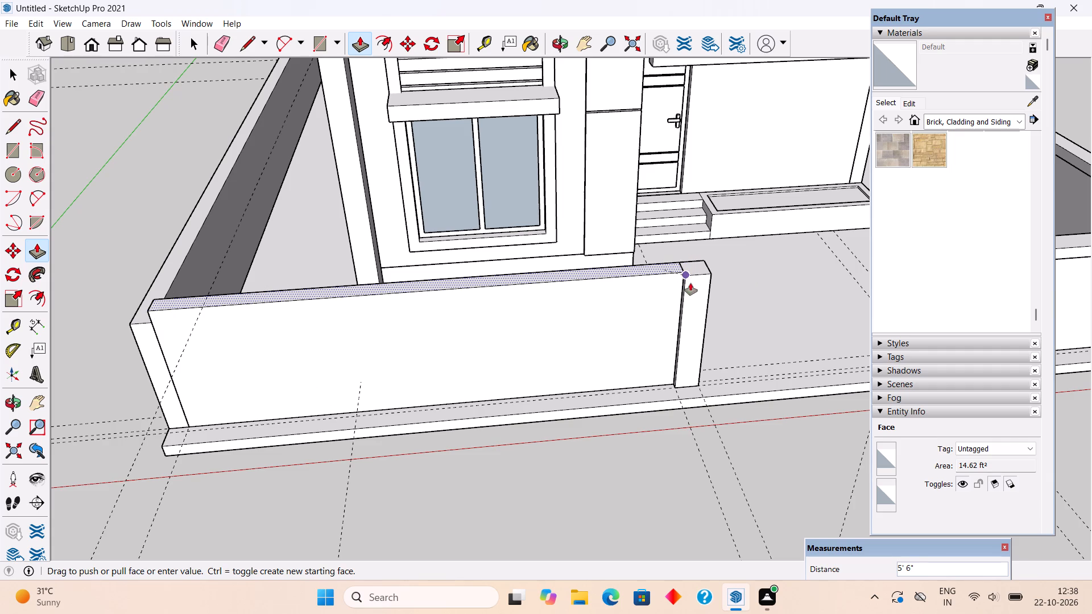
text(5')
key(Return)
Make the whole new front wall section a group.
key(space)
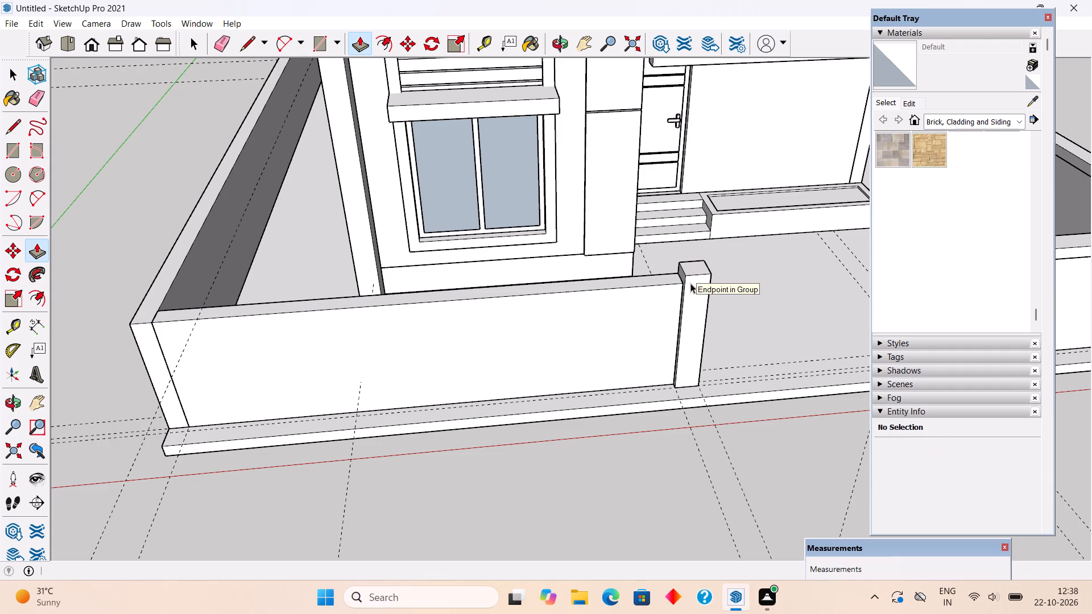
triple_click(671, 306)
click(671, 306)
right_click(671, 306)
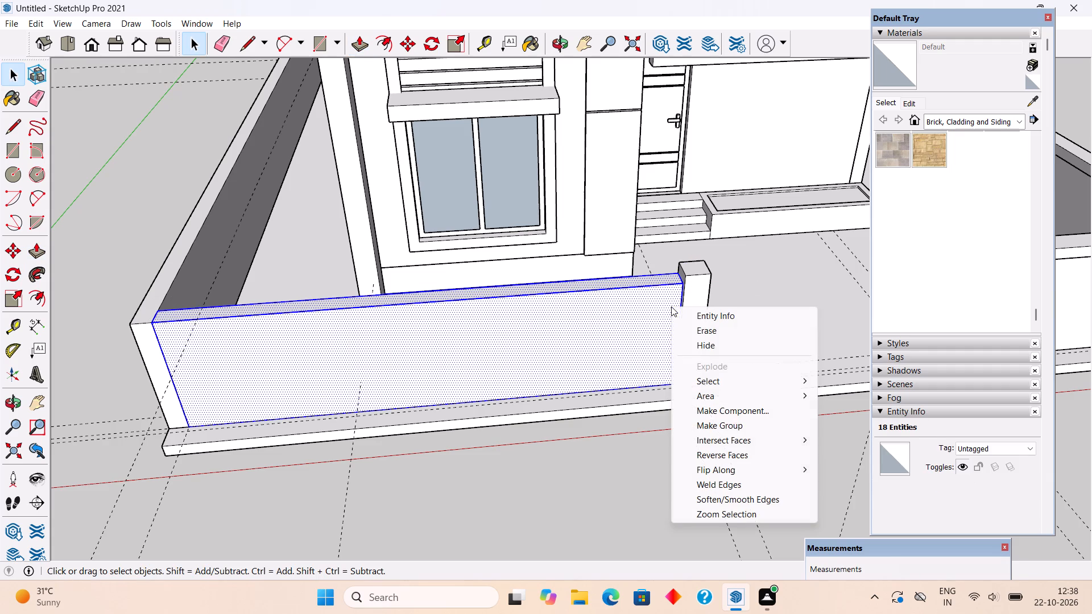
click(702, 418)
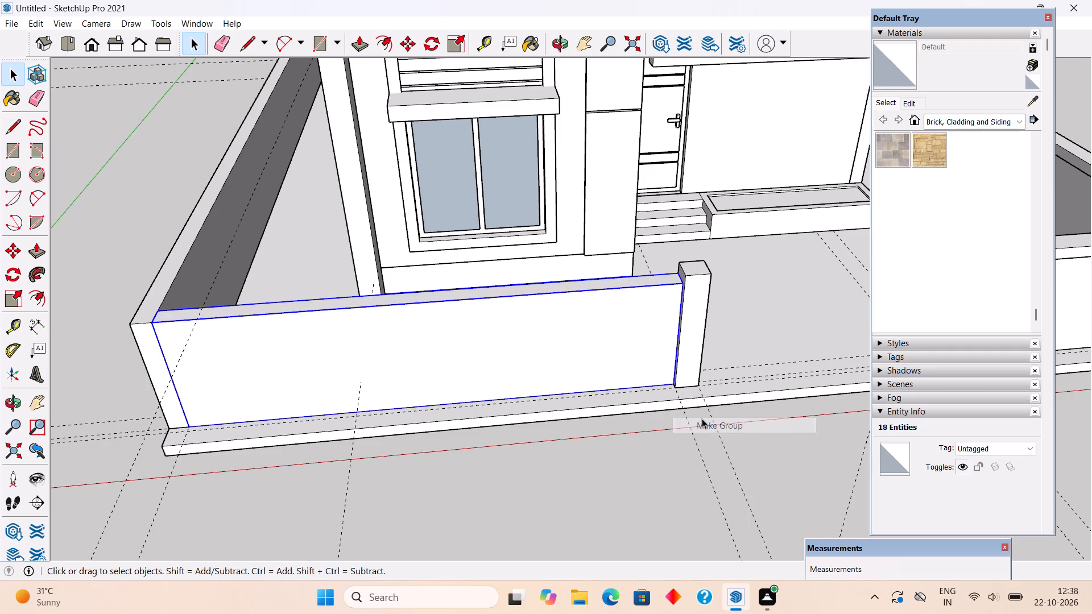
click(625, 433)
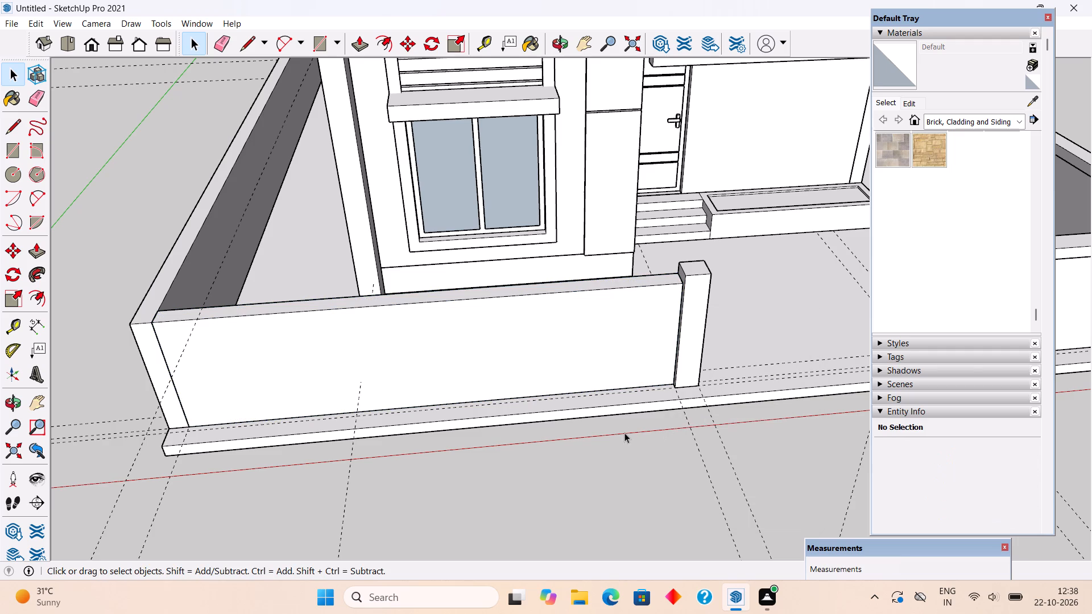
Examine the front boundary walls and the entrance opening between the two posts from several angles.
middle_drag(511, 396, 266, 292)
scroll(266, 292, down, 7)
middle_drag(486, 417, 808, 447)
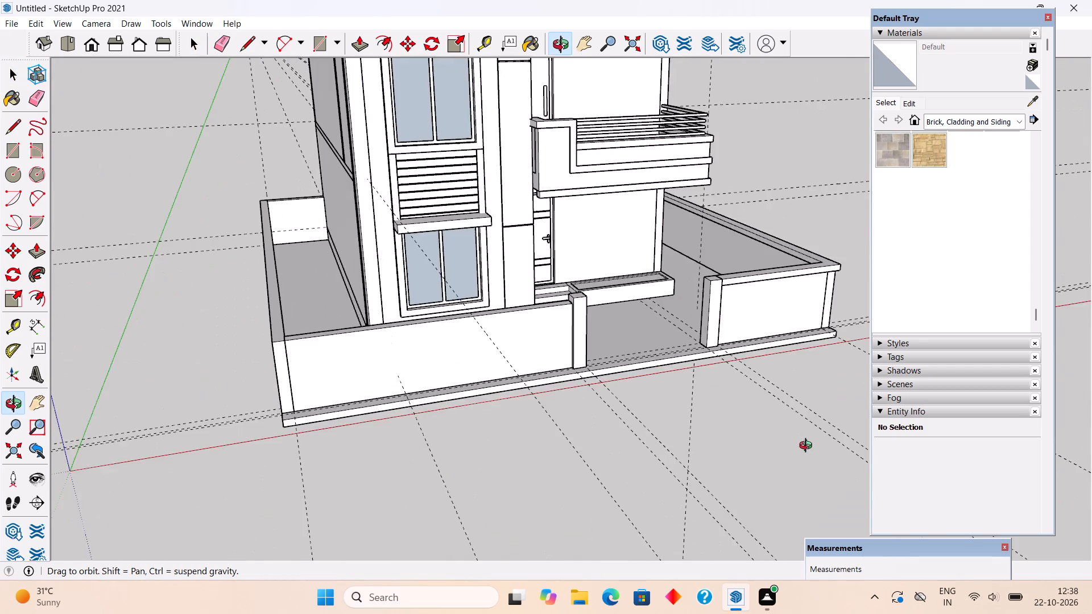
middle_drag(808, 447, 719, 531)
scroll(610, 311, up, 6)
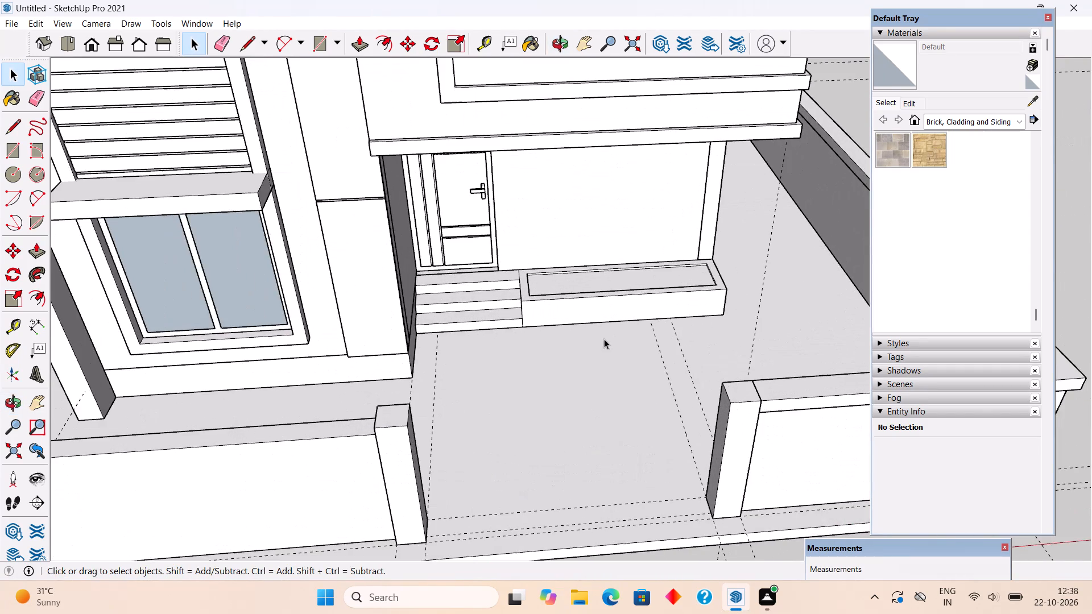
middle_drag(599, 339, 533, 369)
scroll(533, 369, up, 3)
scroll(533, 369, down, 5)
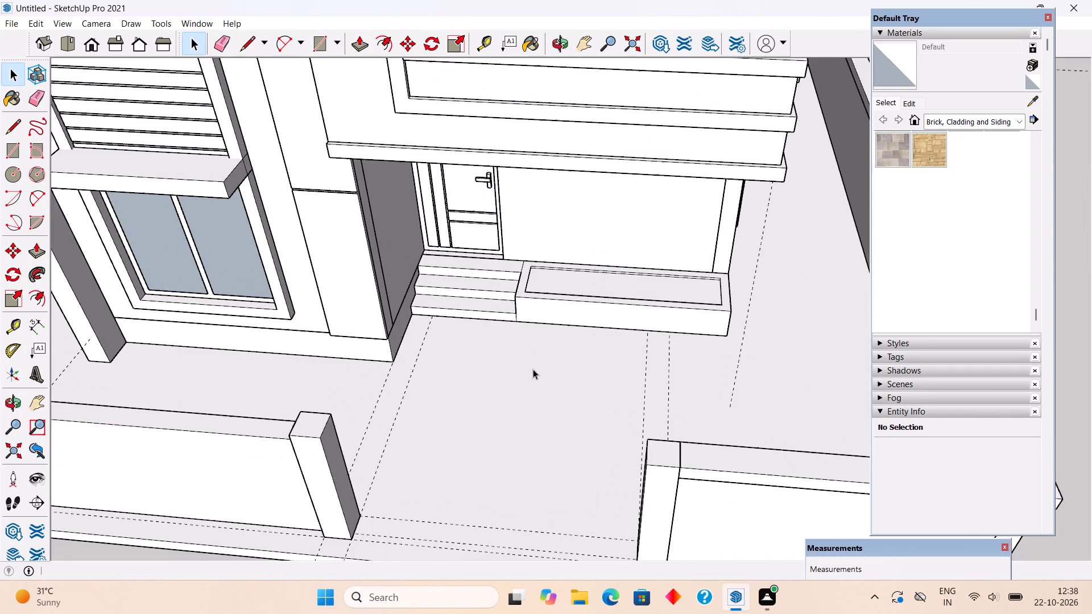
middle_drag(514, 410, 488, 413)
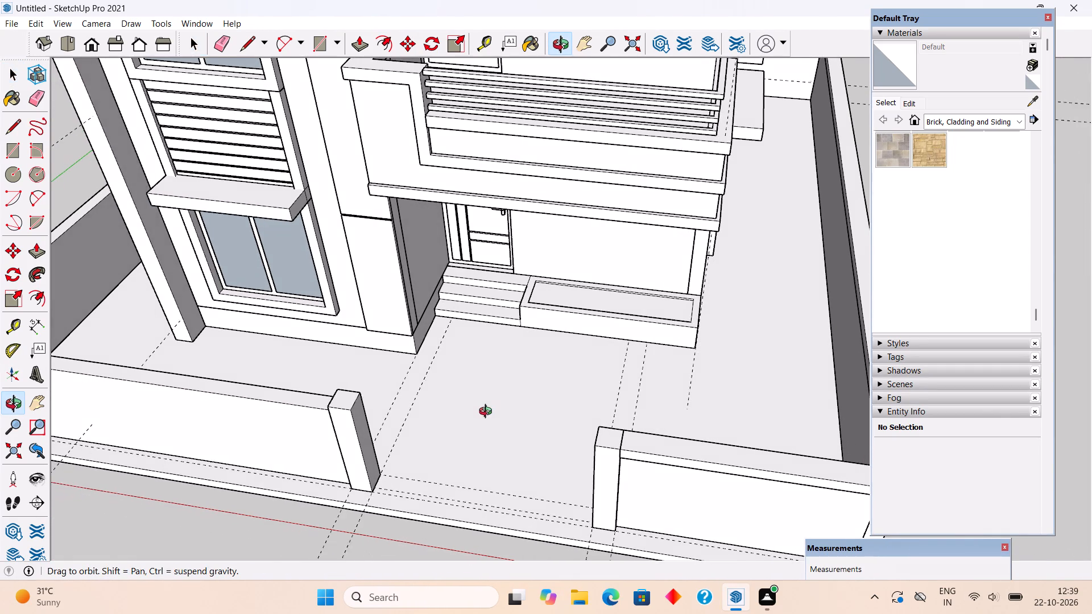
middle_drag(488, 413, 604, 265)
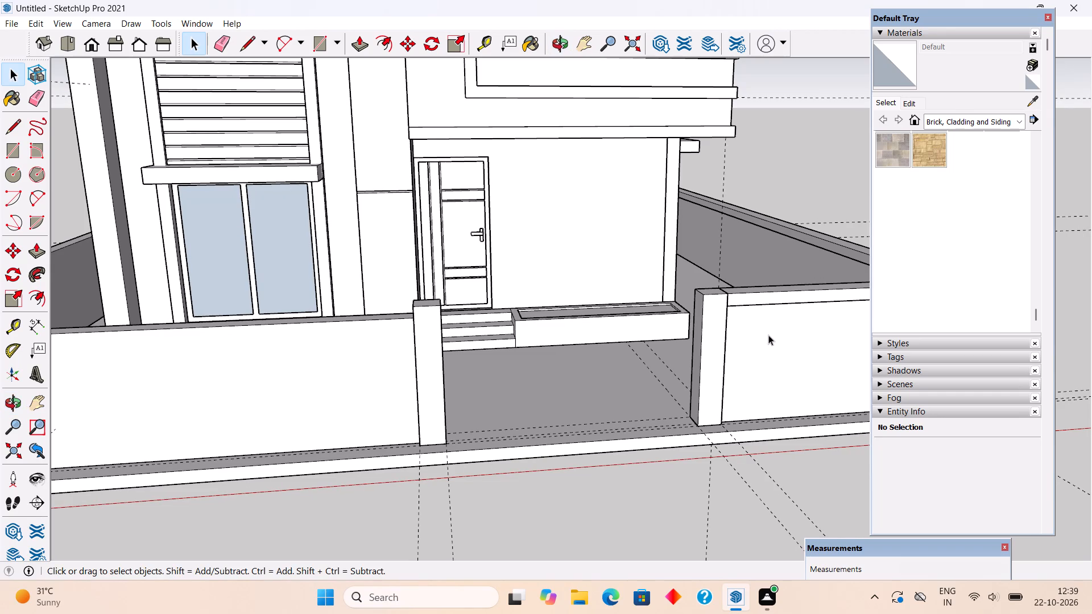
middle_drag(799, 332, 659, 322)
scroll(647, 322, down, 3)
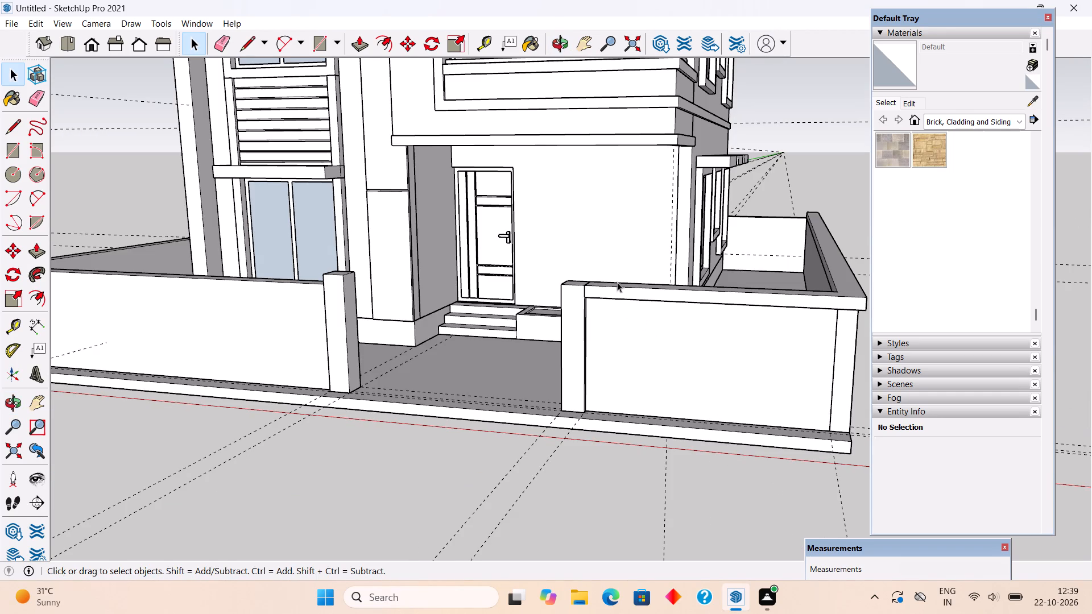
scroll(611, 251, down, 5)
middle_drag(540, 305, 692, 335)
scroll(692, 335, up, 9)
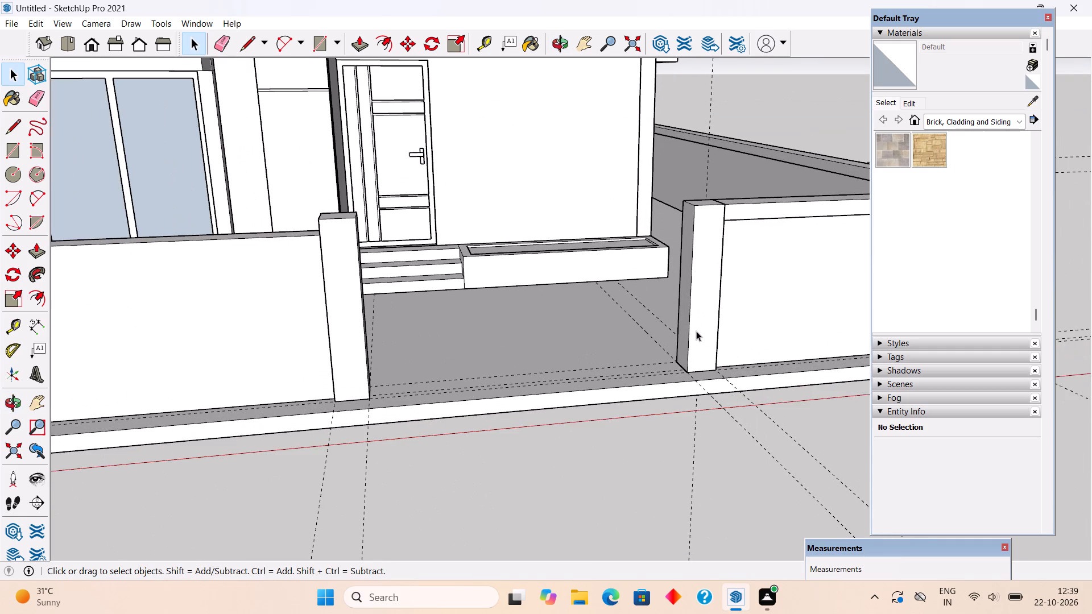
middle_drag(692, 319, 682, 280)
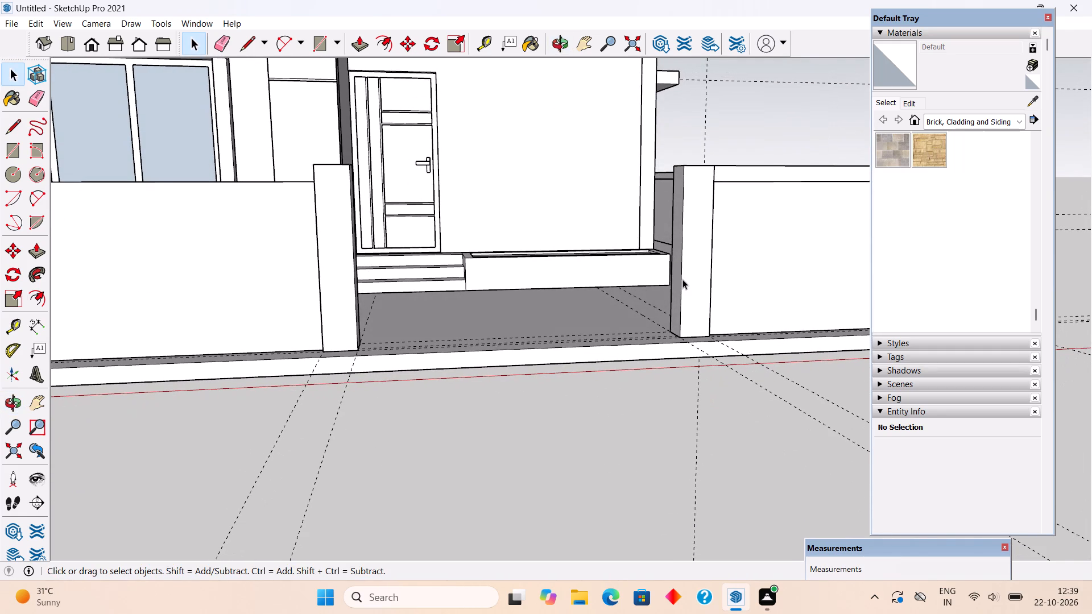
scroll(681, 278, up, 2)
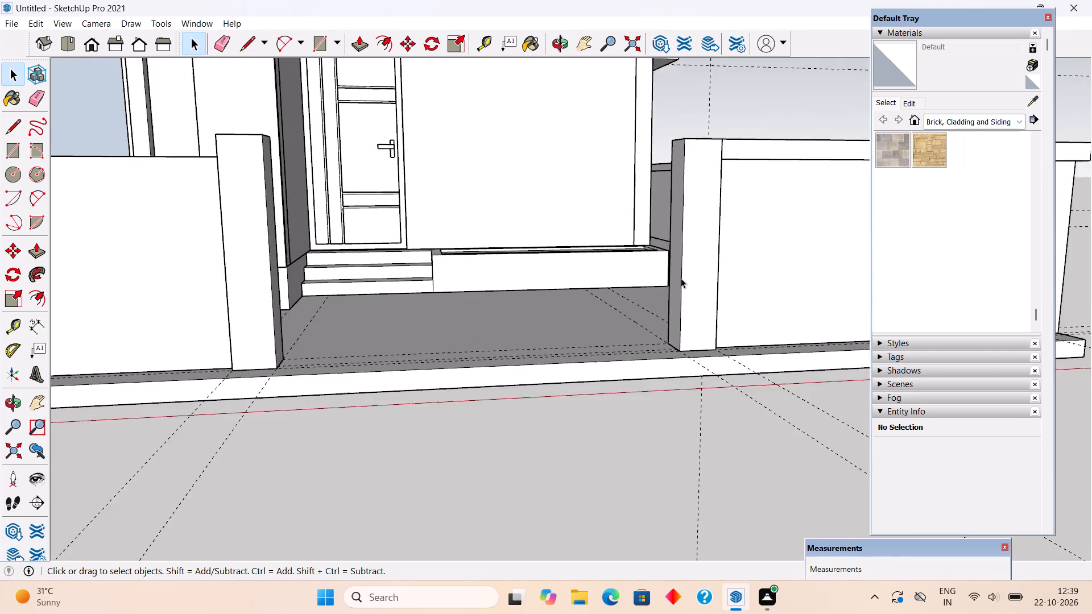
scroll(681, 278, up, 1)
scroll(681, 278, down, 4)
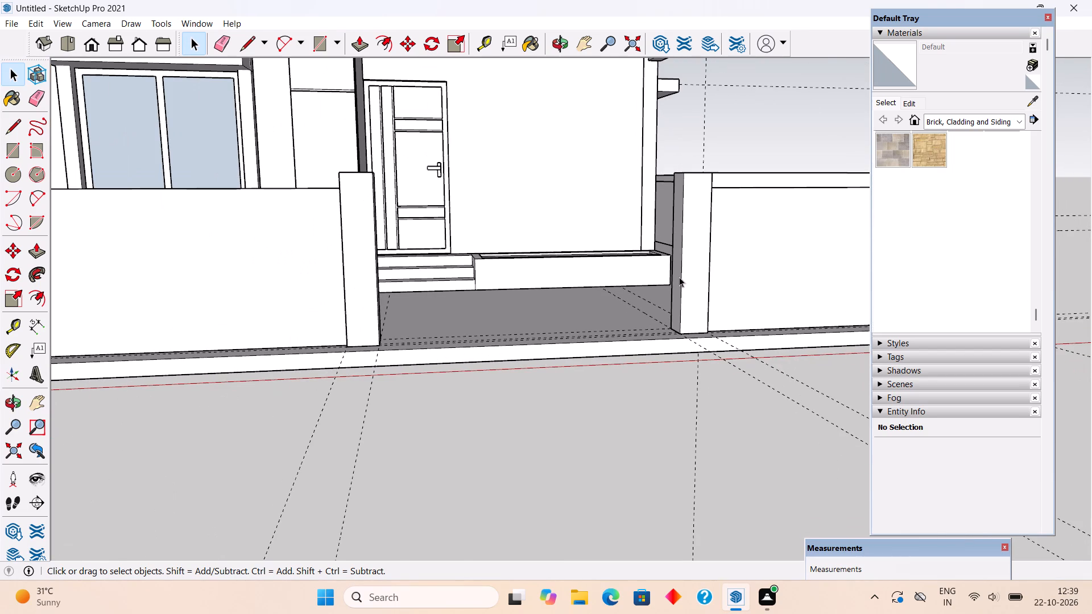
scroll(679, 277, down, 3)
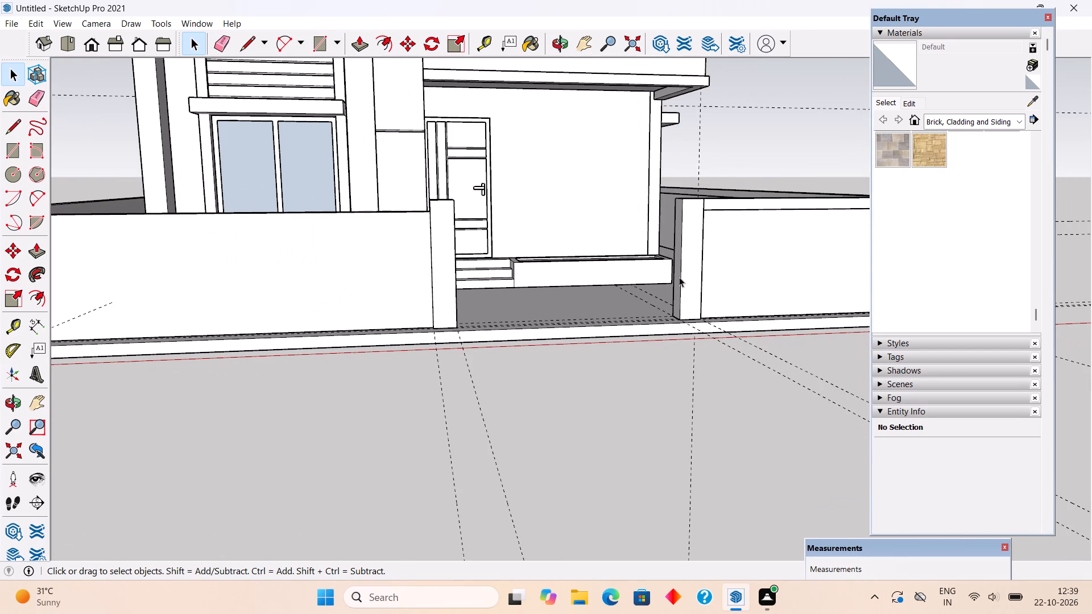
scroll(679, 277, up, 2)
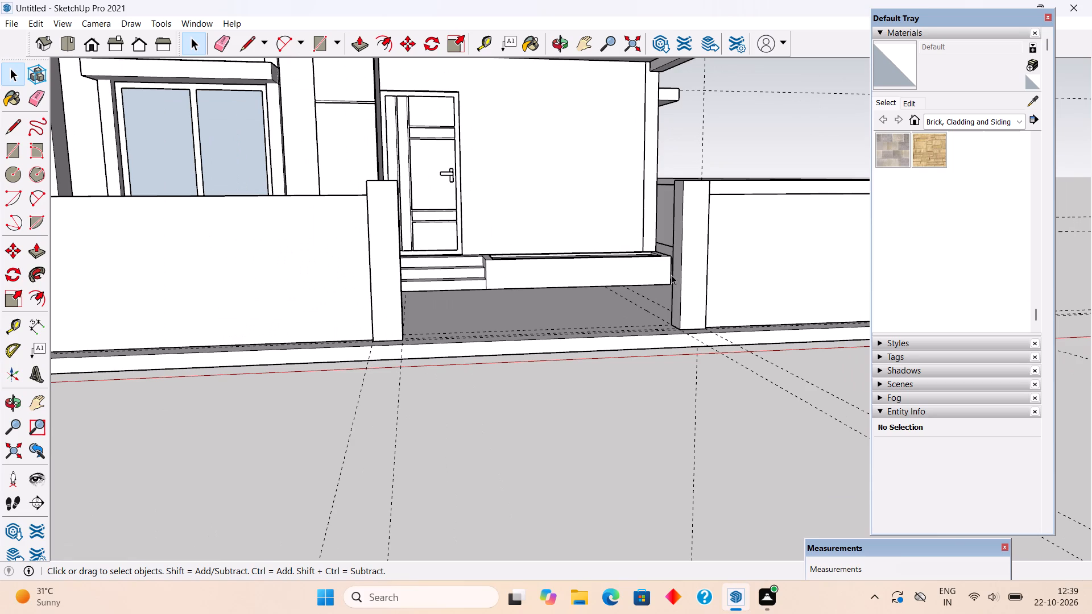
middle_drag(674, 292, 689, 354)
scroll(689, 354, up, 5)
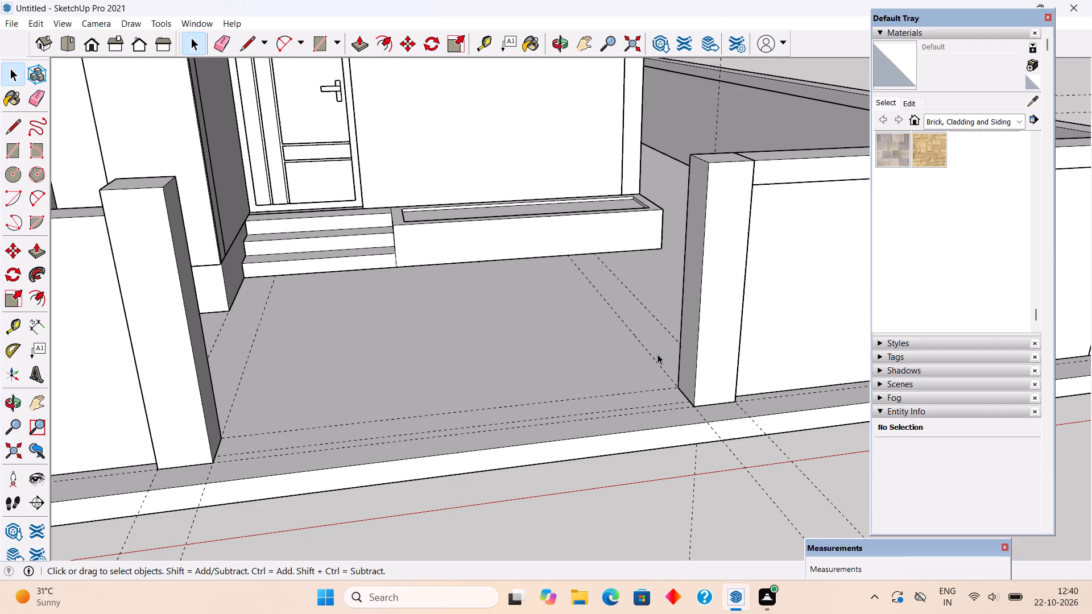
Draw a 5' 6" by 5' 6" upright gate panel rectangle across the entrance opening, starting from the post's top corner.
key(r)
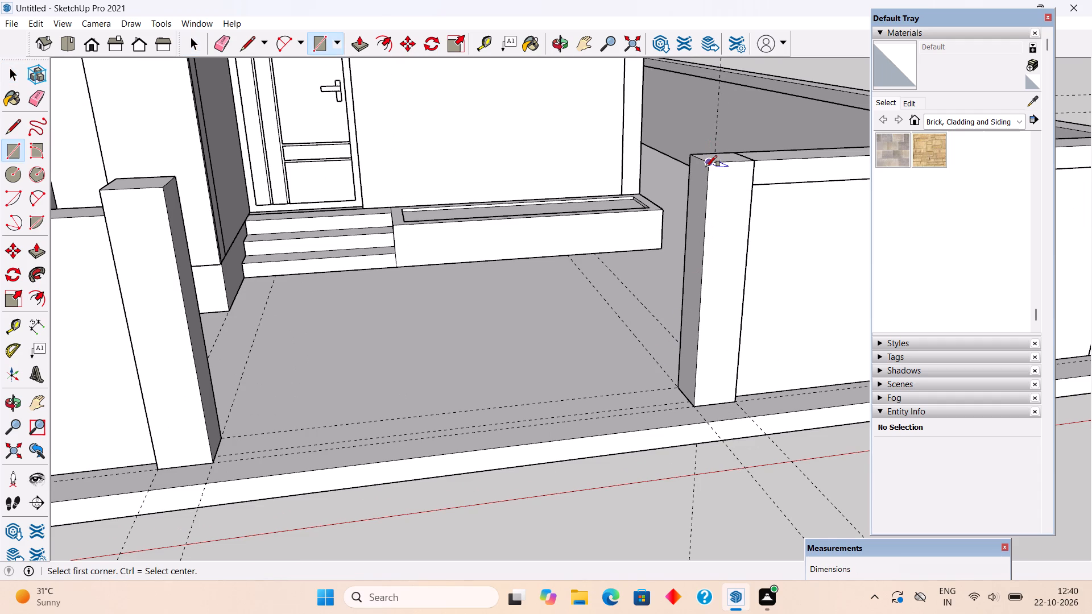
click(706, 167)
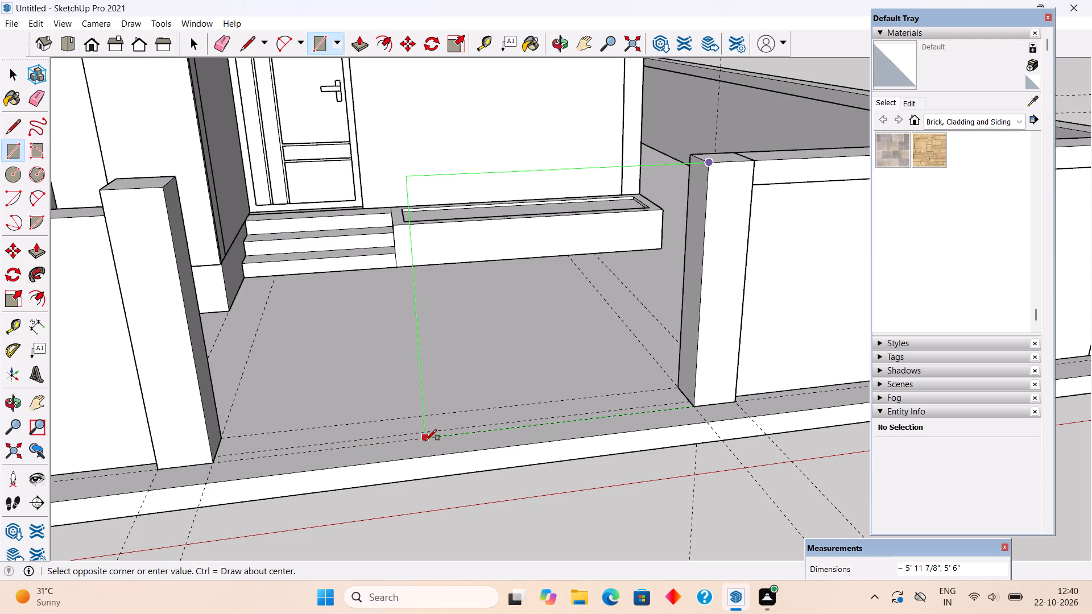
click(451, 436)
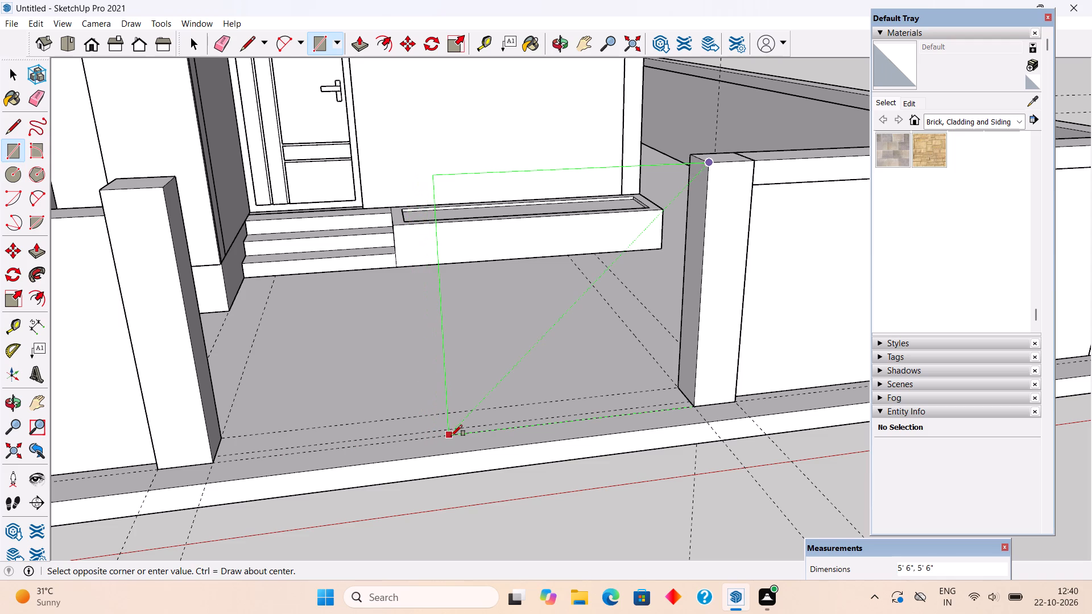
key(space)
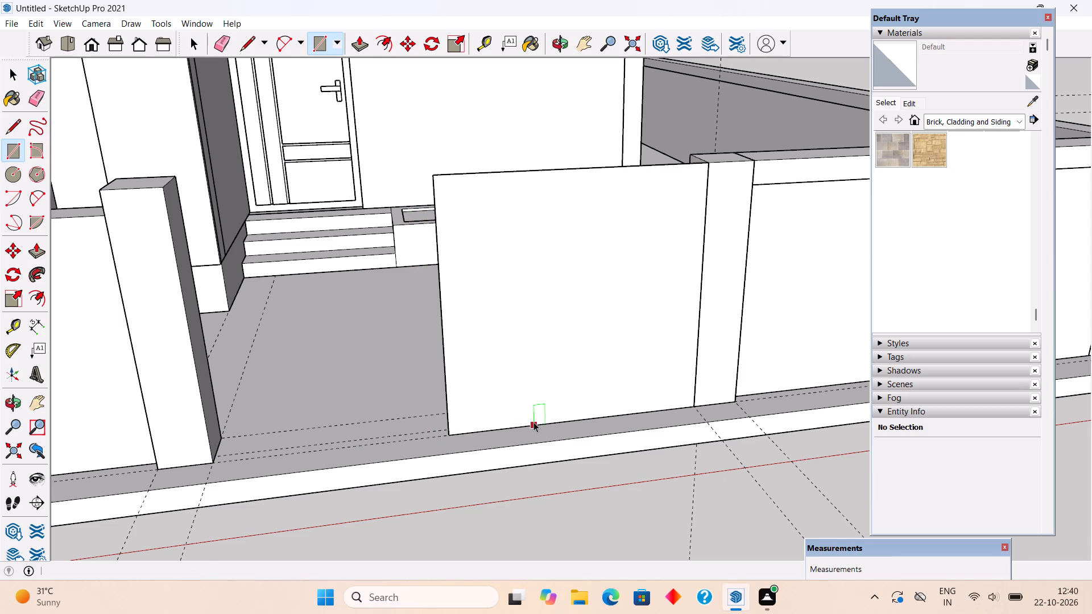
Offset the gate panel's outline 3" inward to form its frame.
key(f)
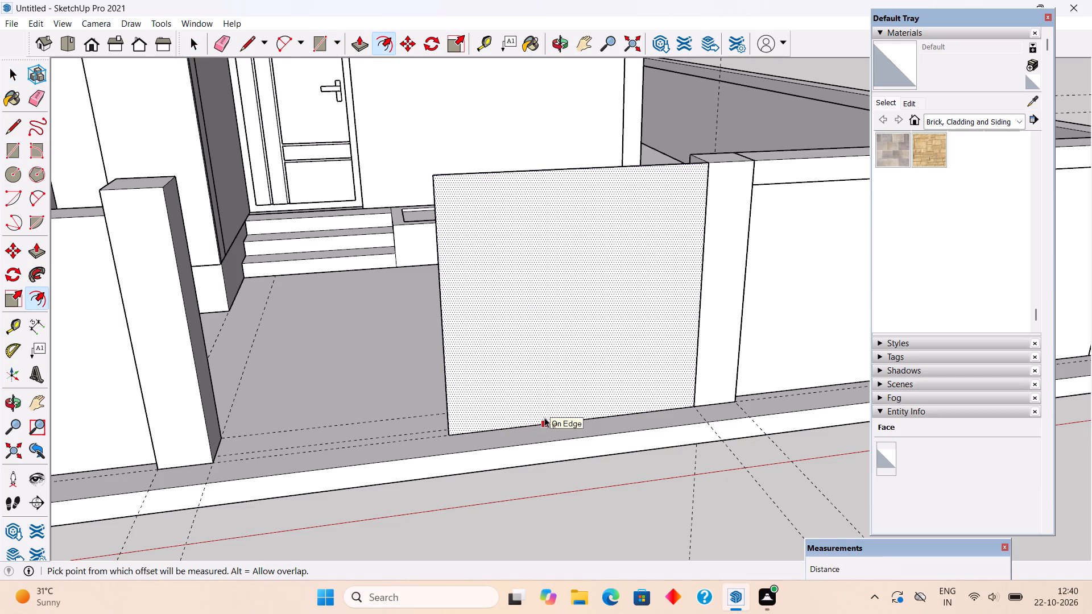
click(544, 417)
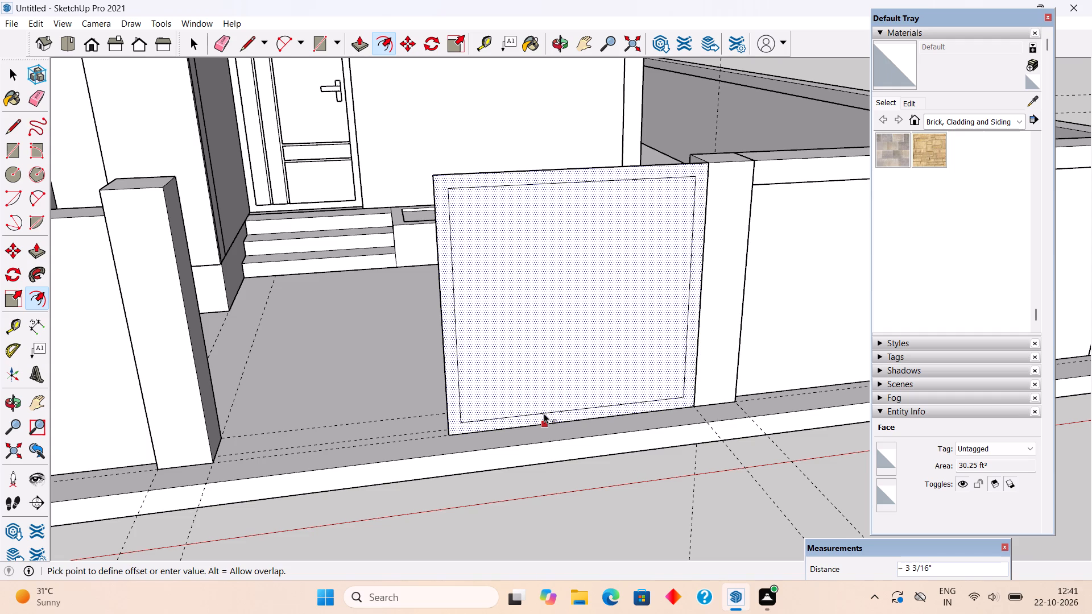
text(3")
key(Return)
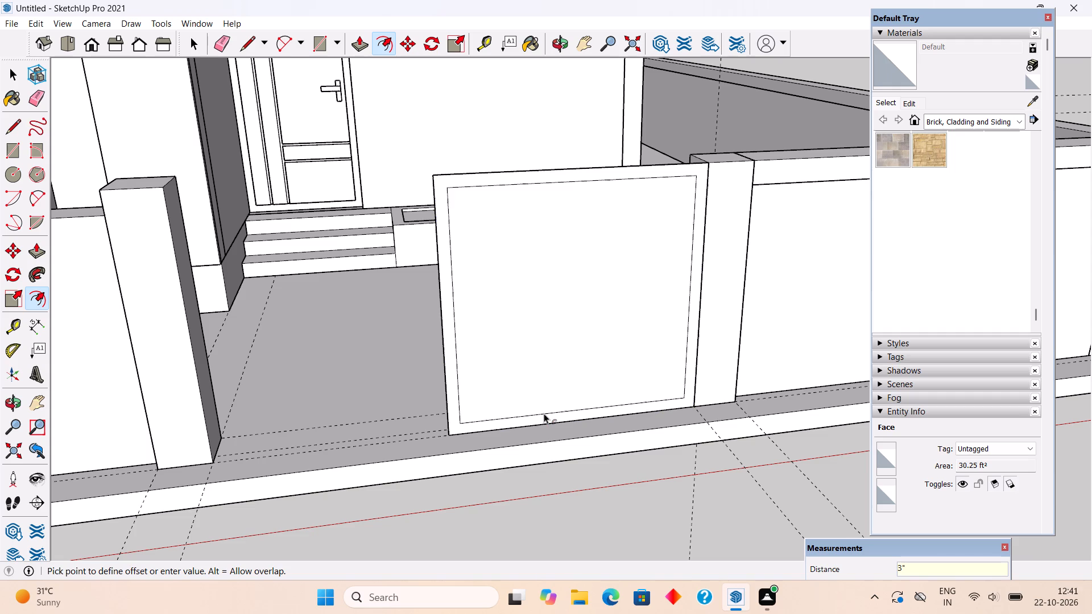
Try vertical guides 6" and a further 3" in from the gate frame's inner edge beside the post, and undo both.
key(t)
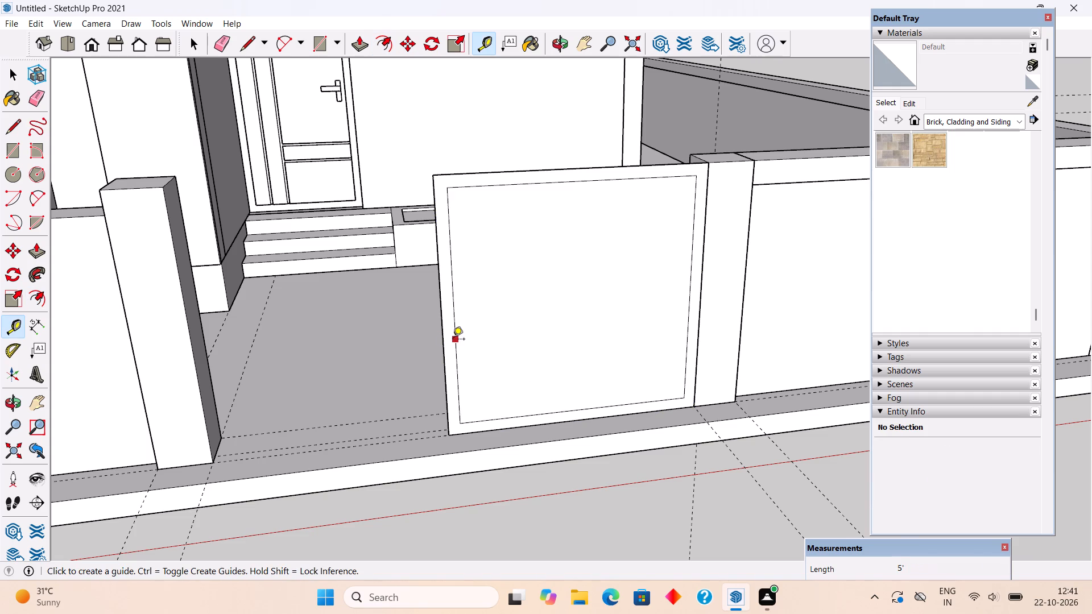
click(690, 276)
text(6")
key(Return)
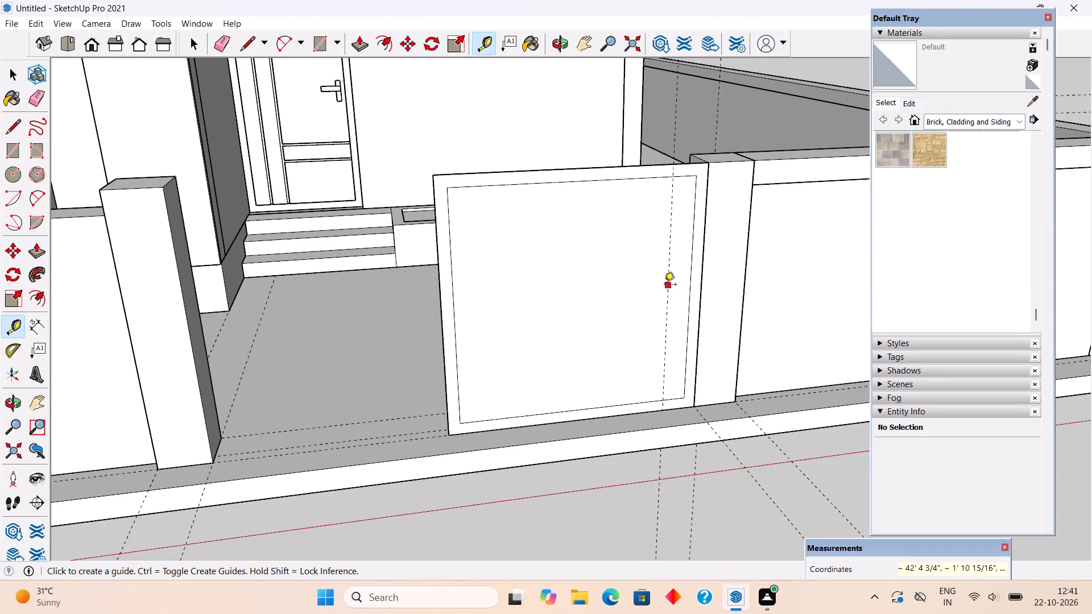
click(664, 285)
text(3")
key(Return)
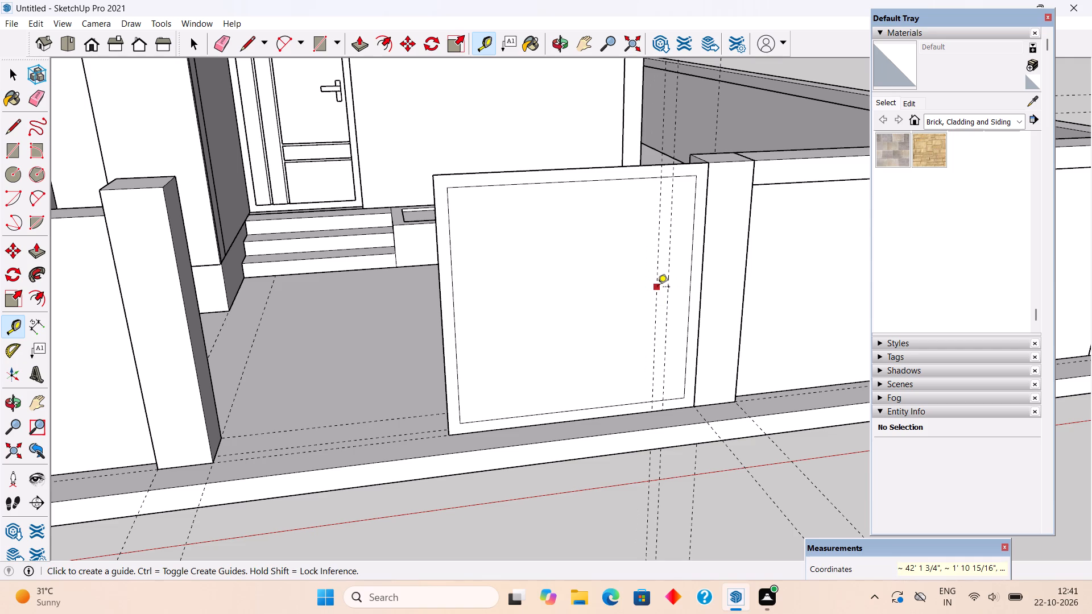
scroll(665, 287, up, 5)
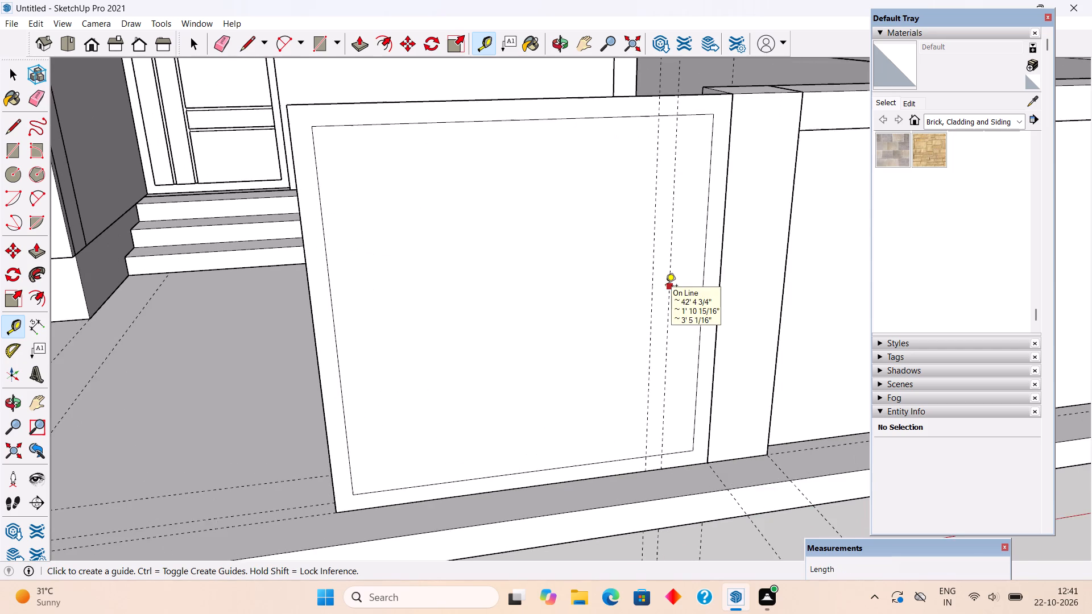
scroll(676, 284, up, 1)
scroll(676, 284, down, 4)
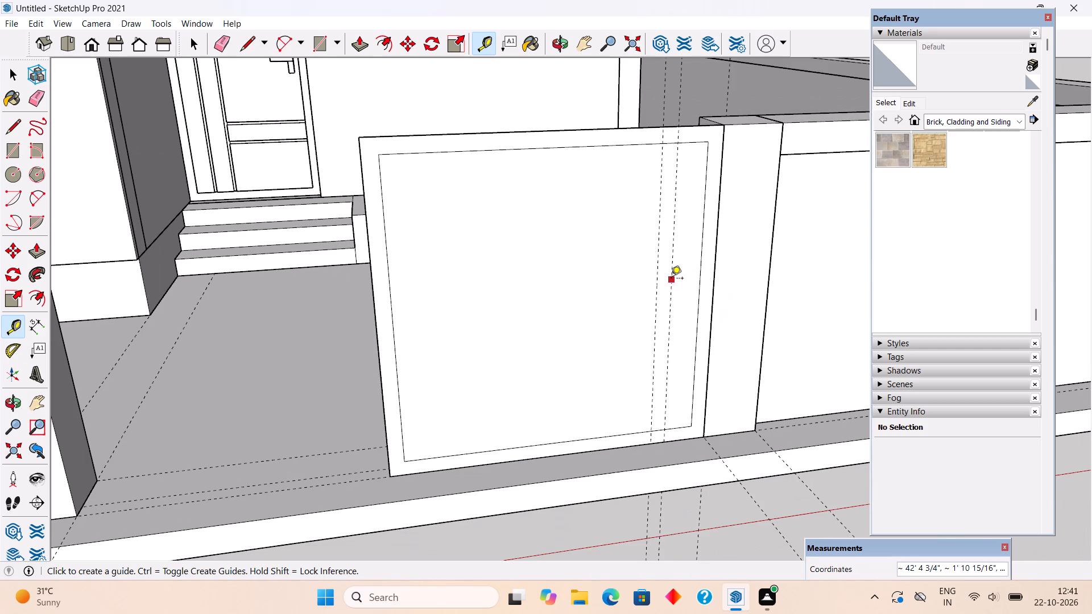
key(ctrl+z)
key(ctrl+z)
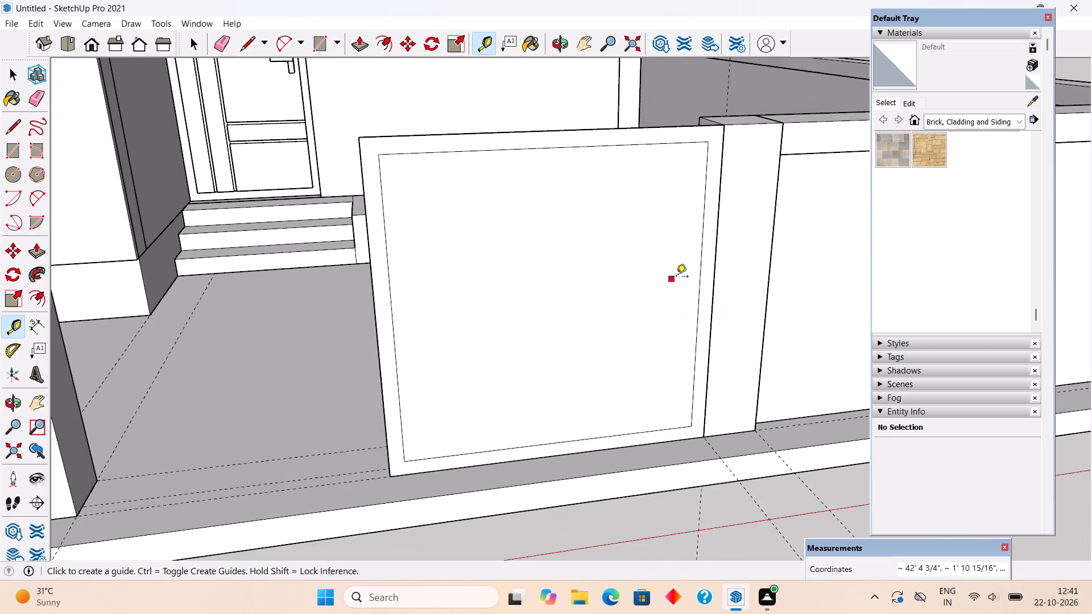
Place vertical guides 8", a further 2", and 2" in from the gate frame's inner edge beside the post.
click(699, 263)
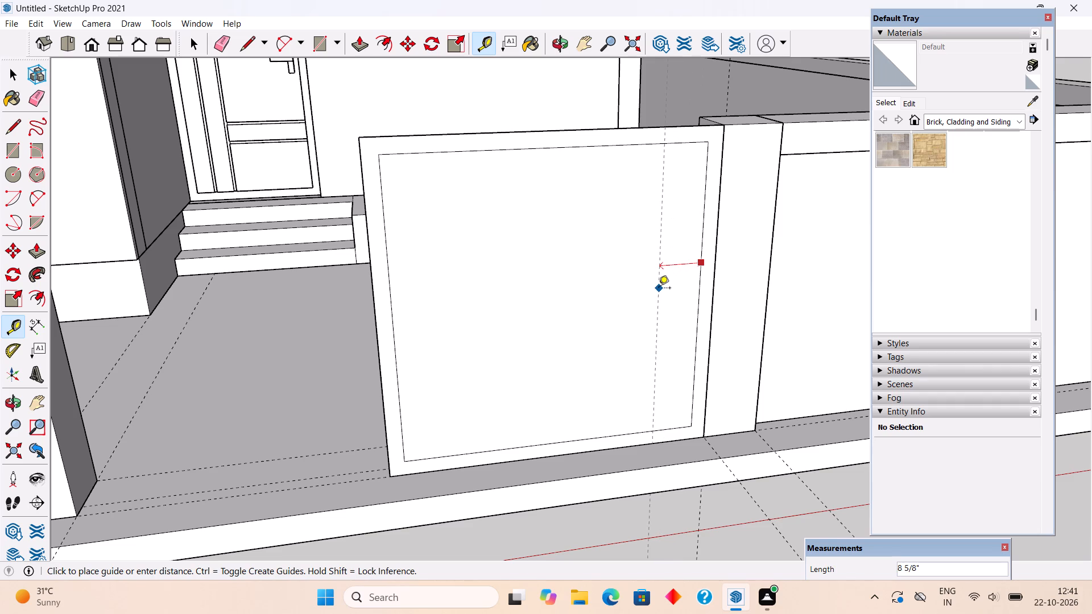
text(8")
key(Return)
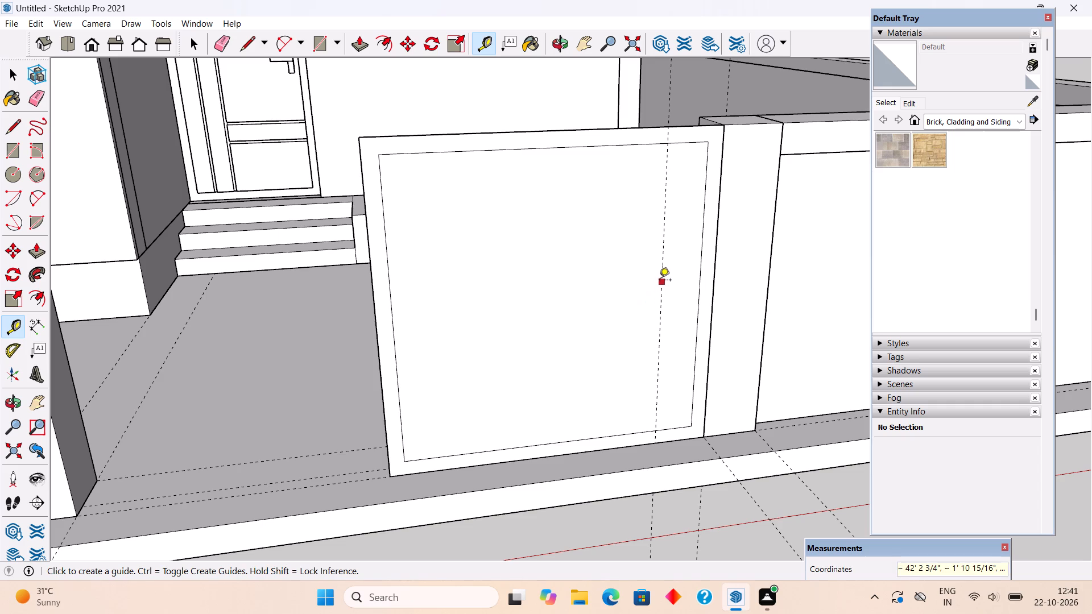
click(659, 281)
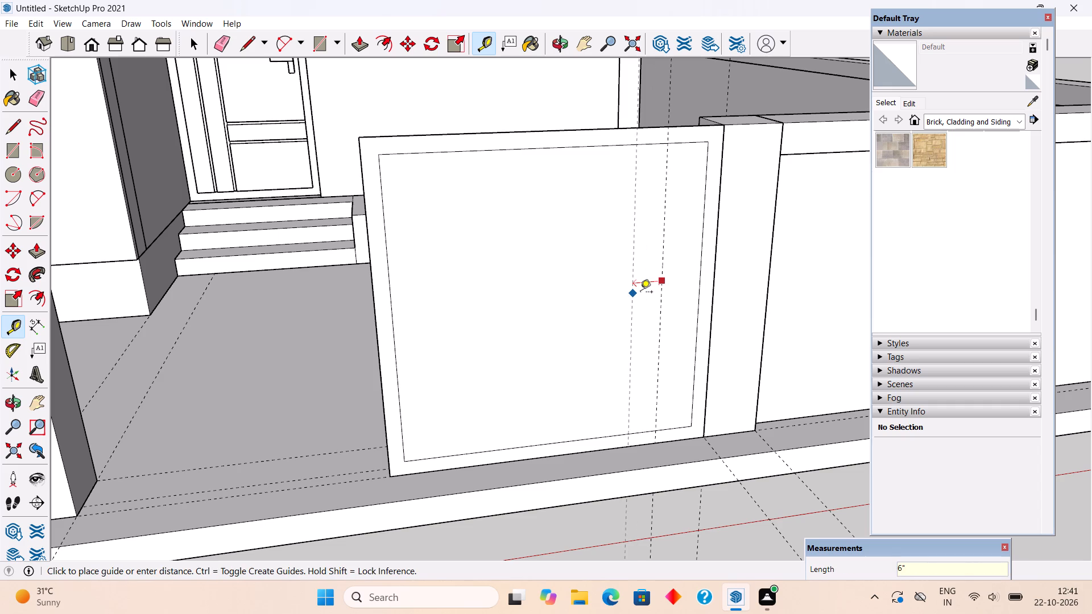
text(2")
key(Return)
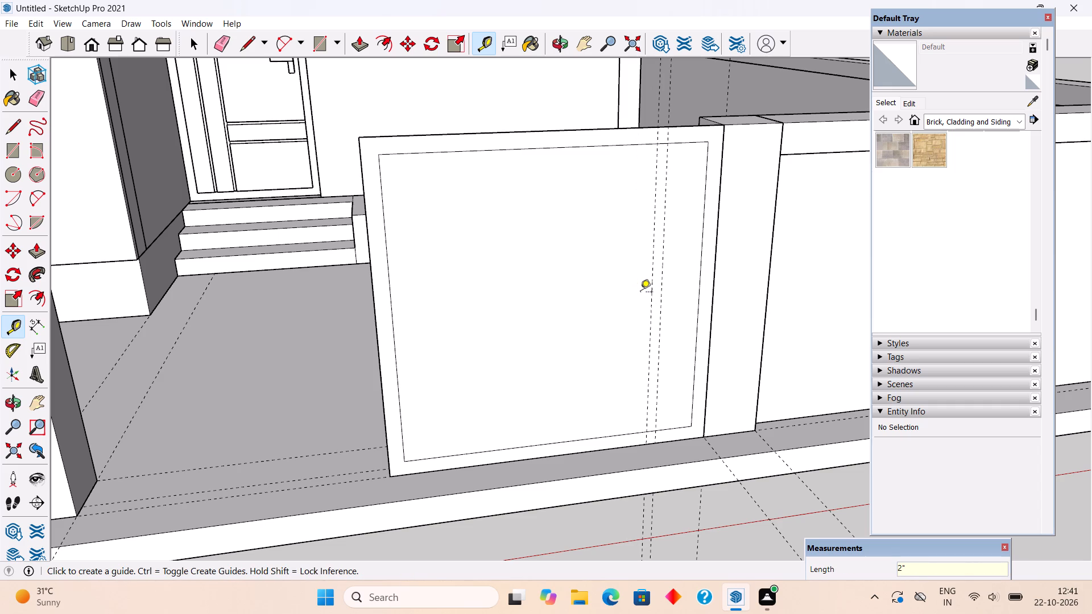
scroll(706, 244, up, 3)
click(701, 226)
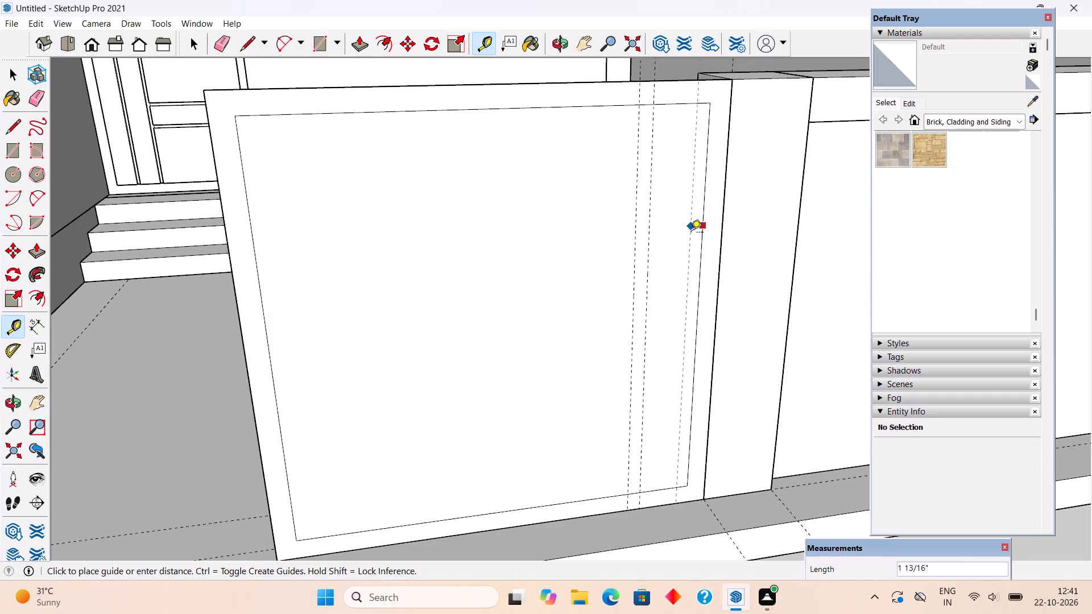
text(2")
key(Return)
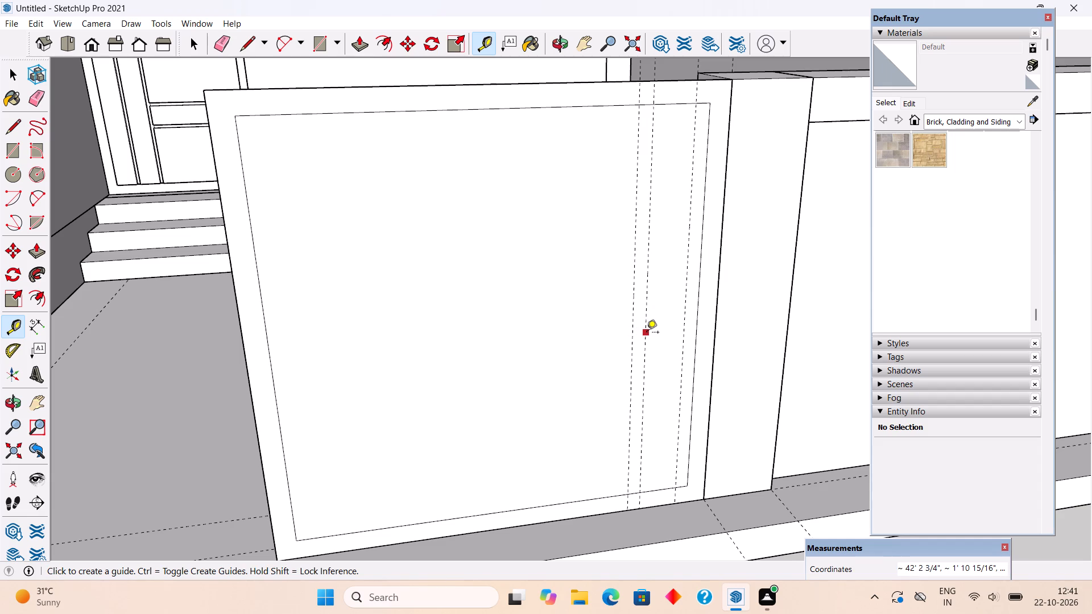
Add two more vertical guides, 6" beyond the farthest guide from the post and a further 2" on.
click(647, 333)
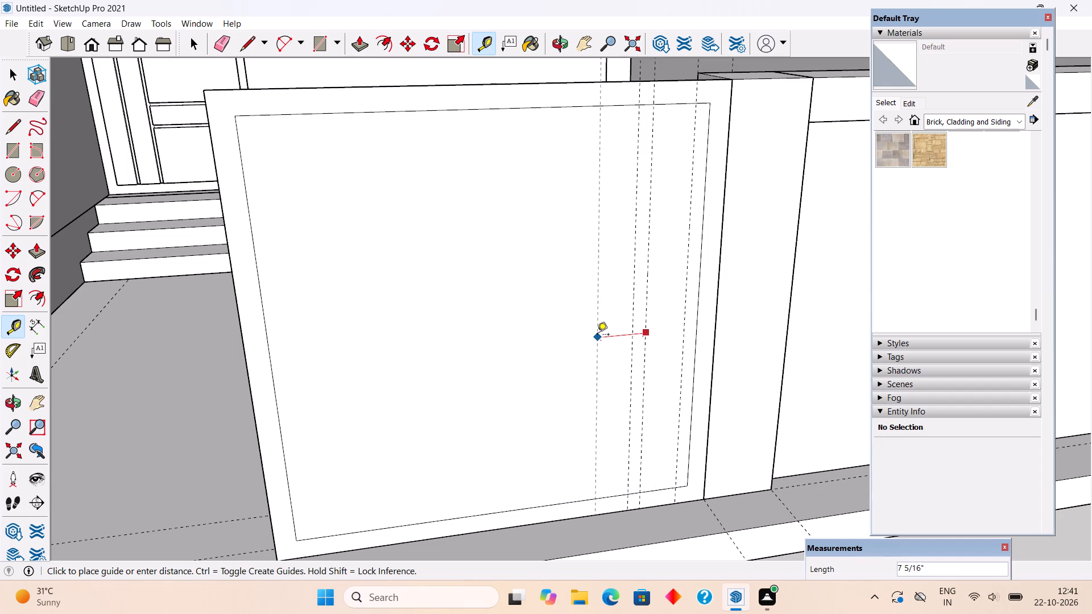
key(t)
click(632, 333)
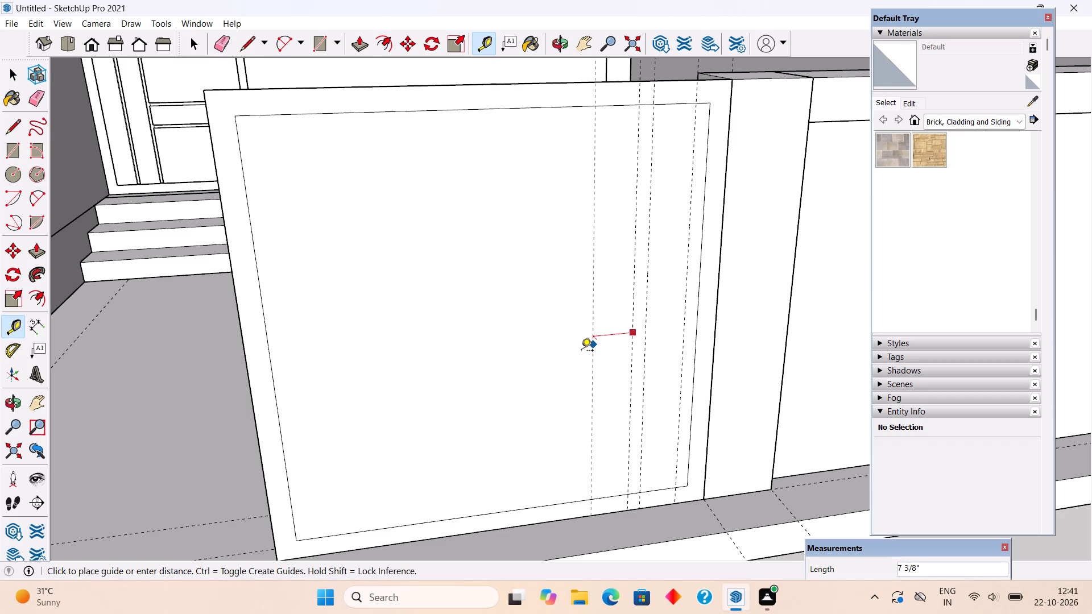
text(6")
key(Return)
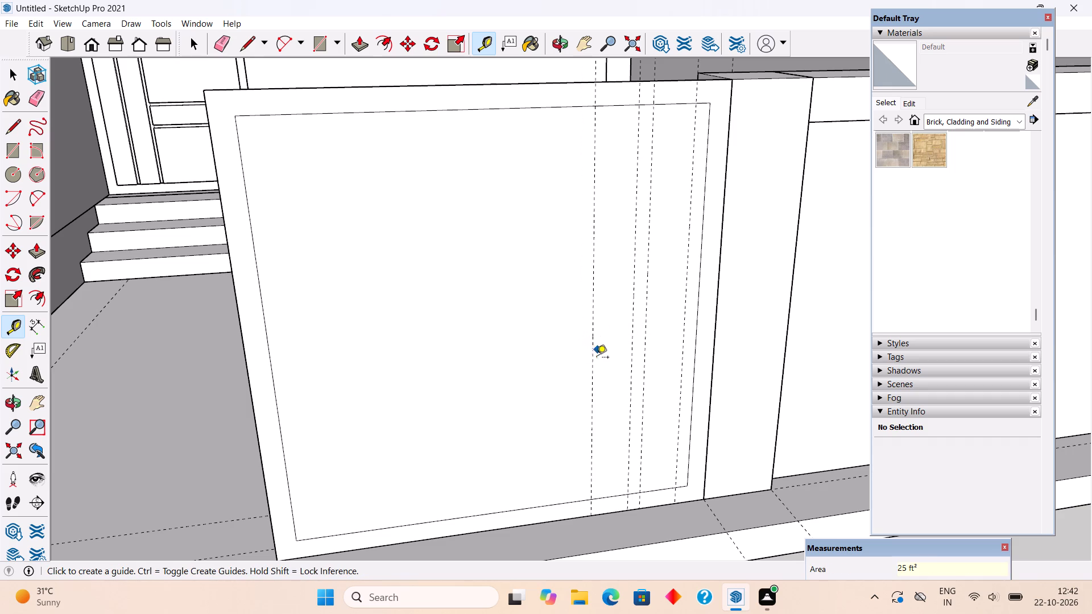
click(595, 360)
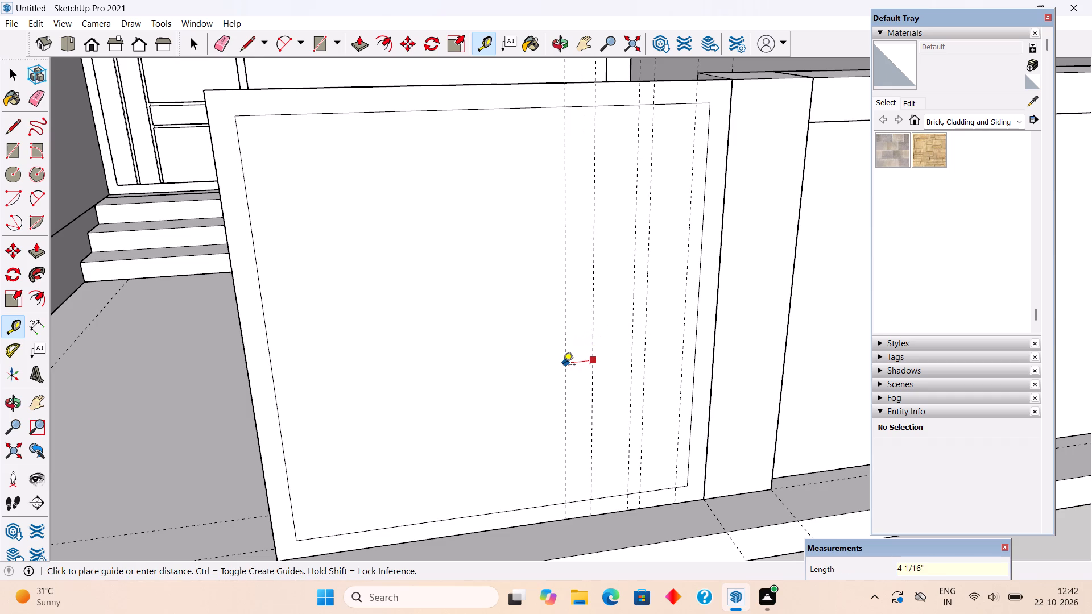
text(2")
key(Return)
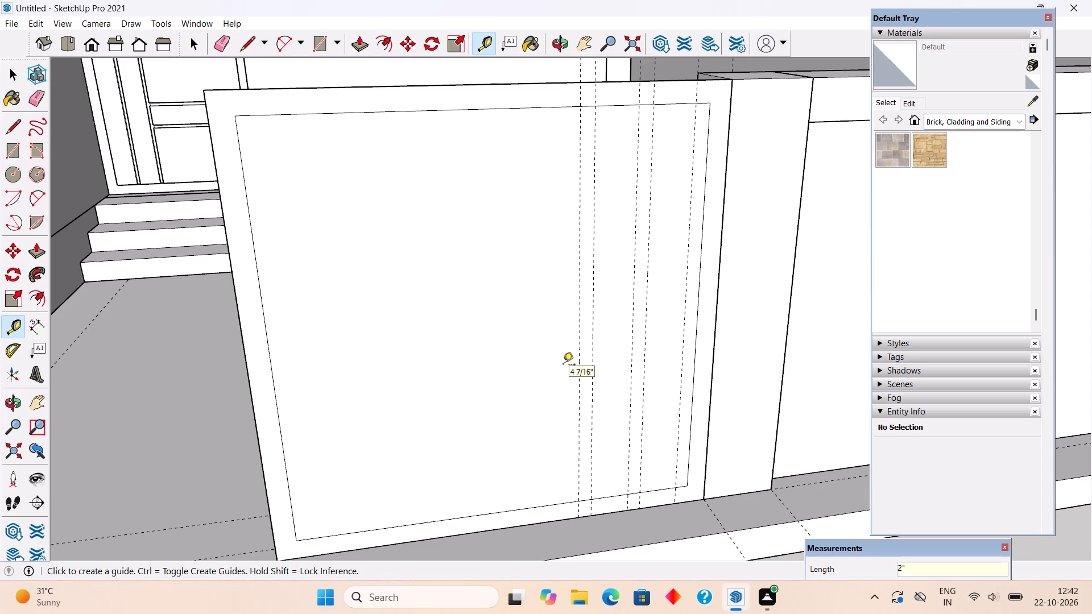
Place horizontal guides 6" and a further 2" below the gate frame's inner top edge.
click(509, 111)
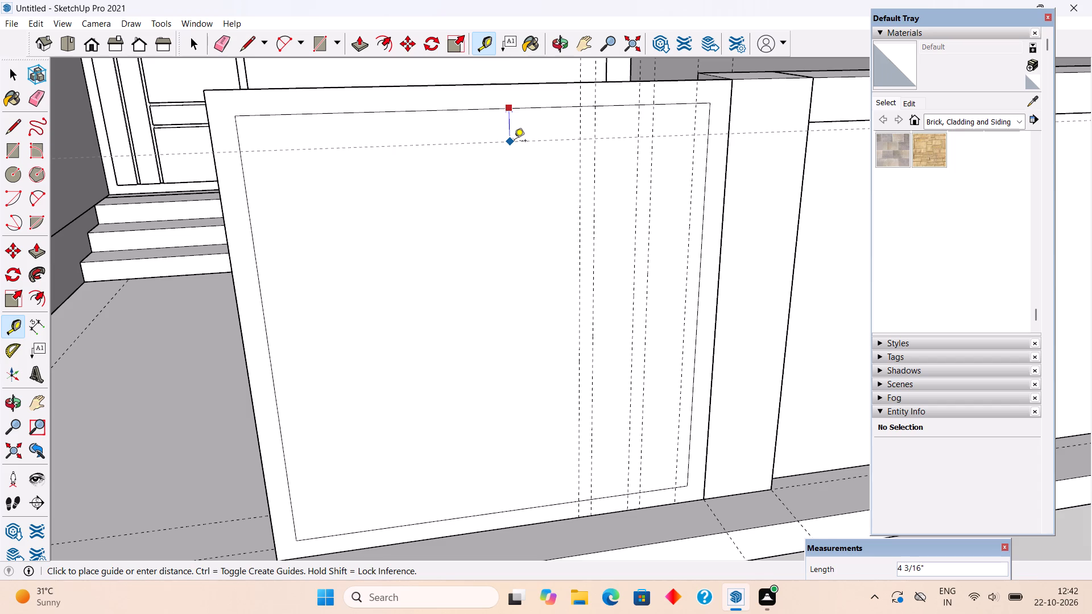
text(6")
key(Return)
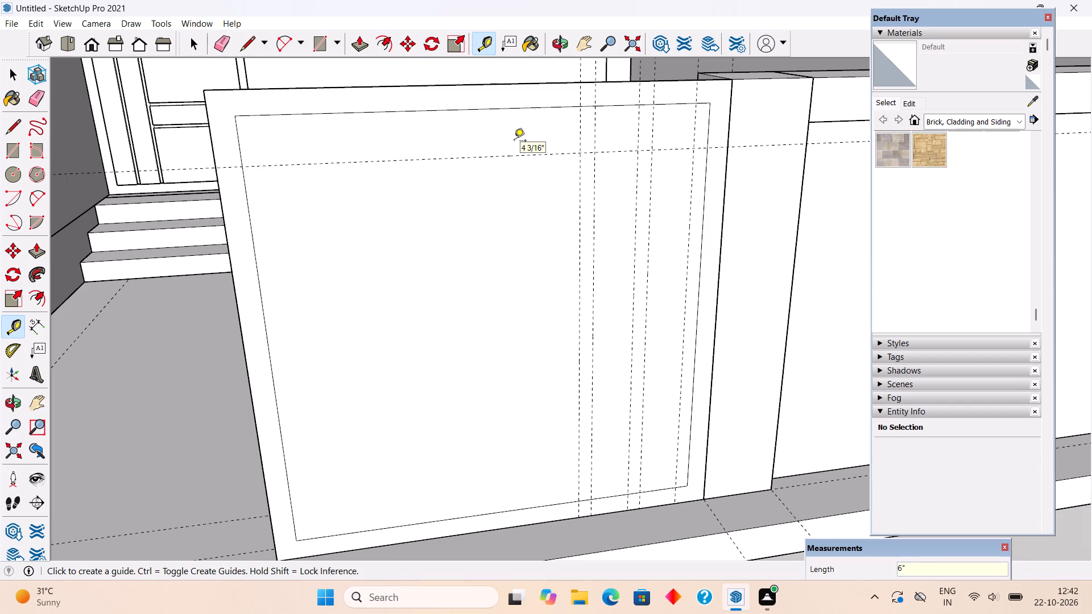
click(532, 156)
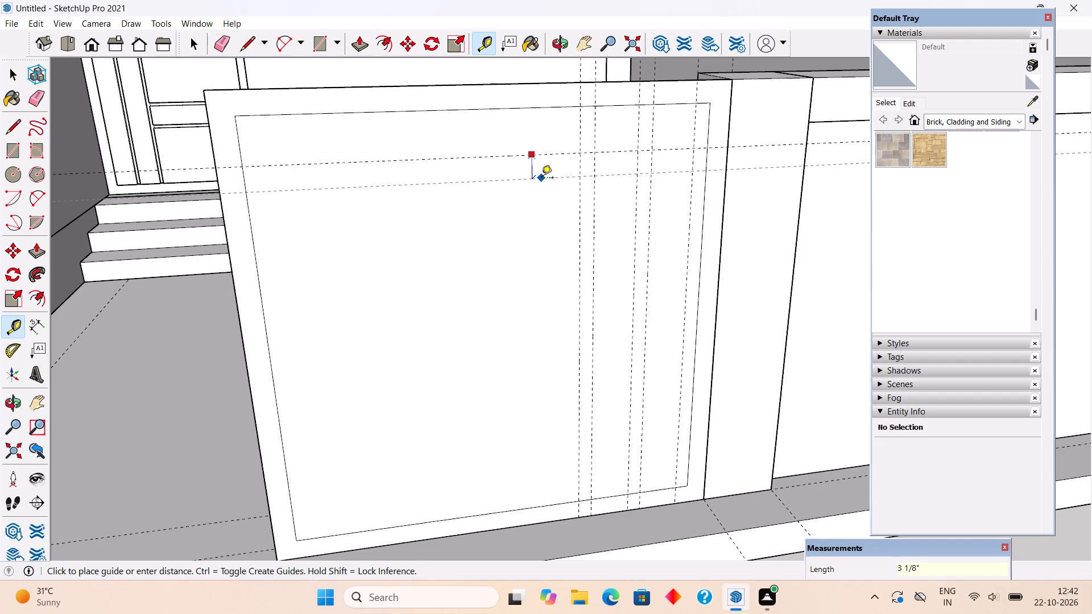
text(2")
key(Return)
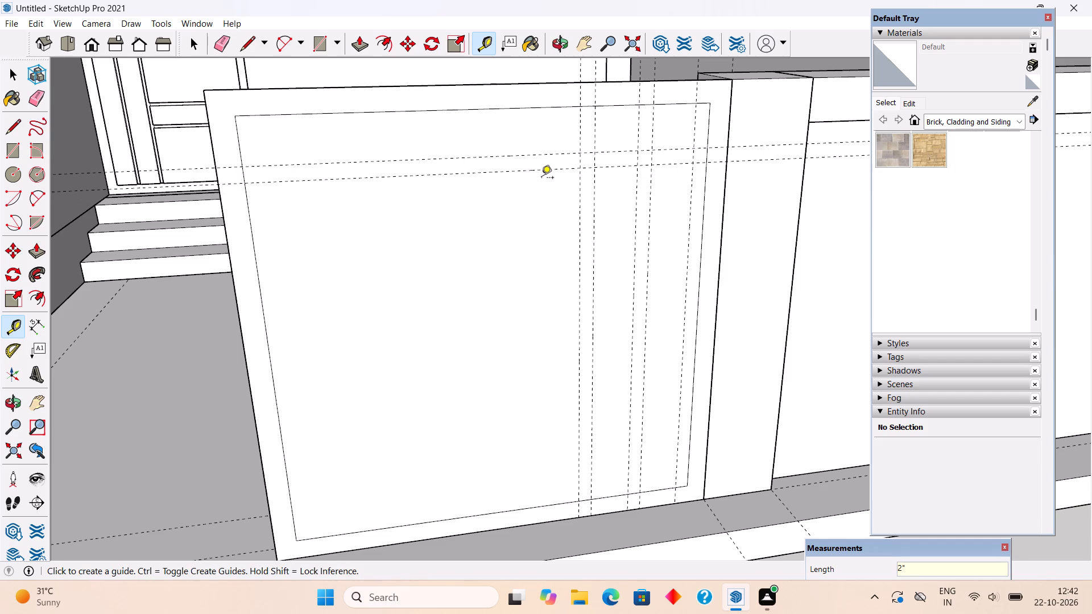
Array the pair of horizontal guides down the gate panel as six copies at 7" spacing.
key(space)
ctrl+click(543, 151)
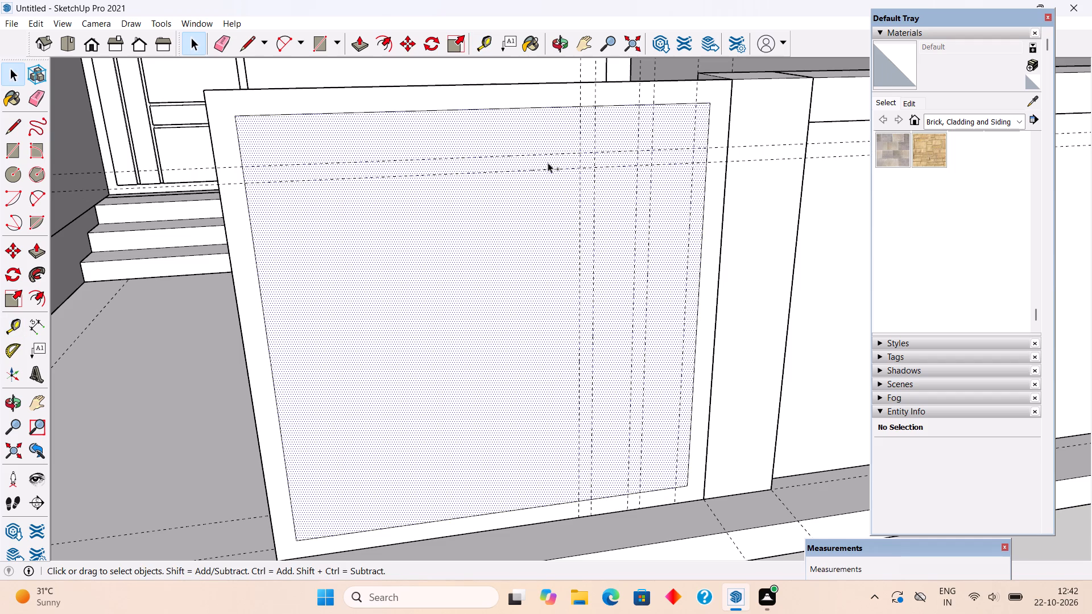
click(551, 169)
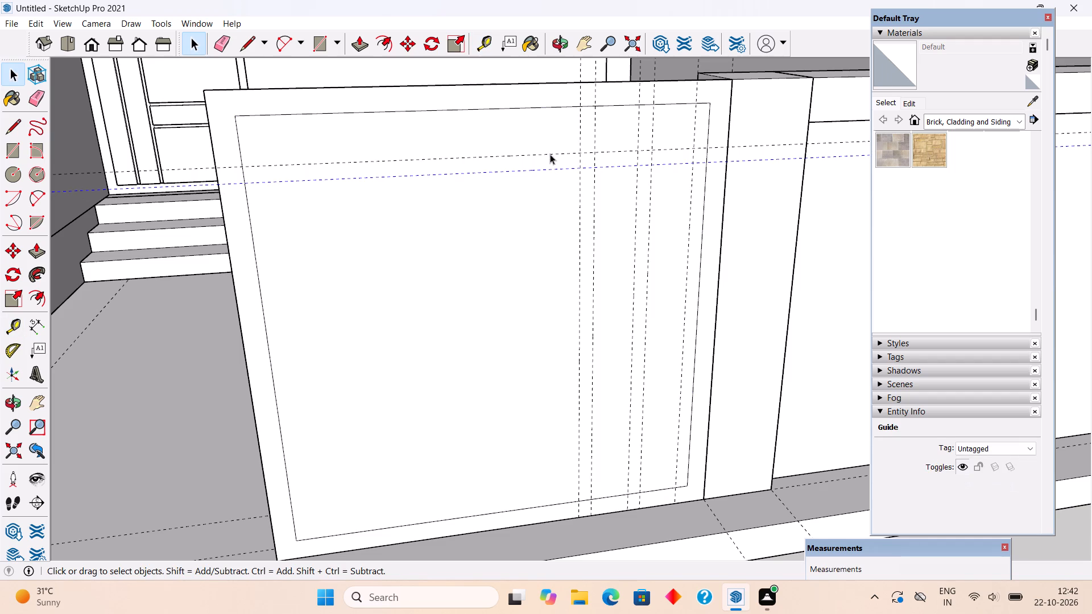
ctrl+click(550, 154)
key(m)
click(550, 154)
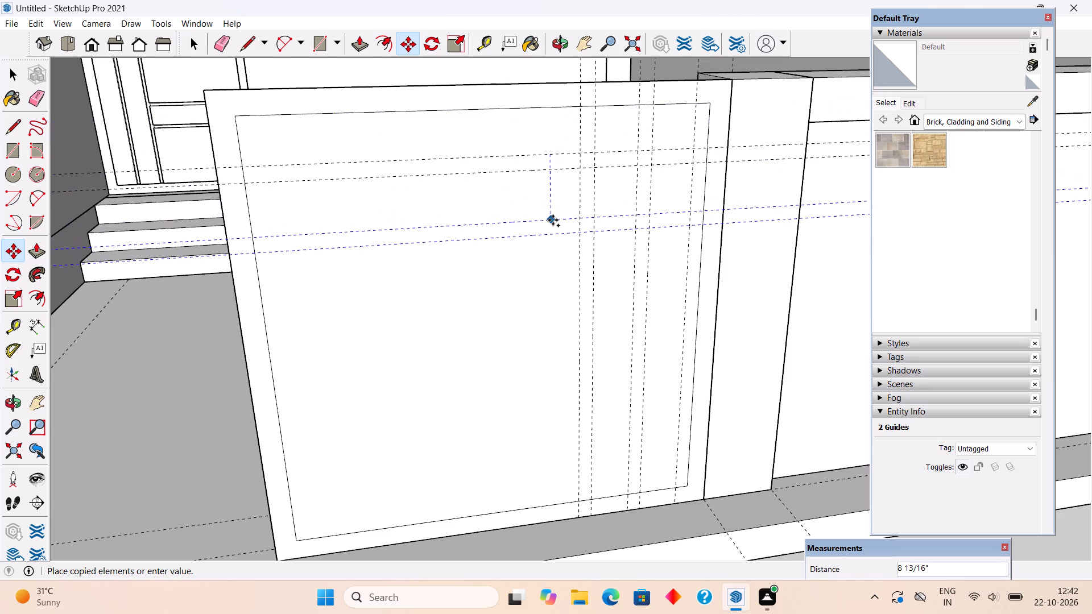
text(7")
key(Return)
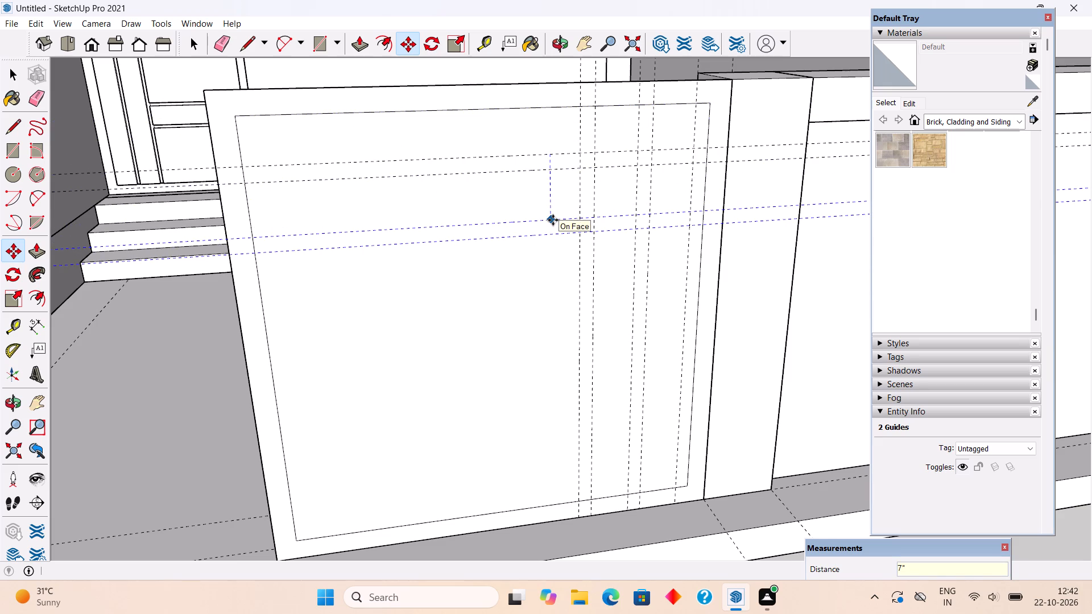
key(x)
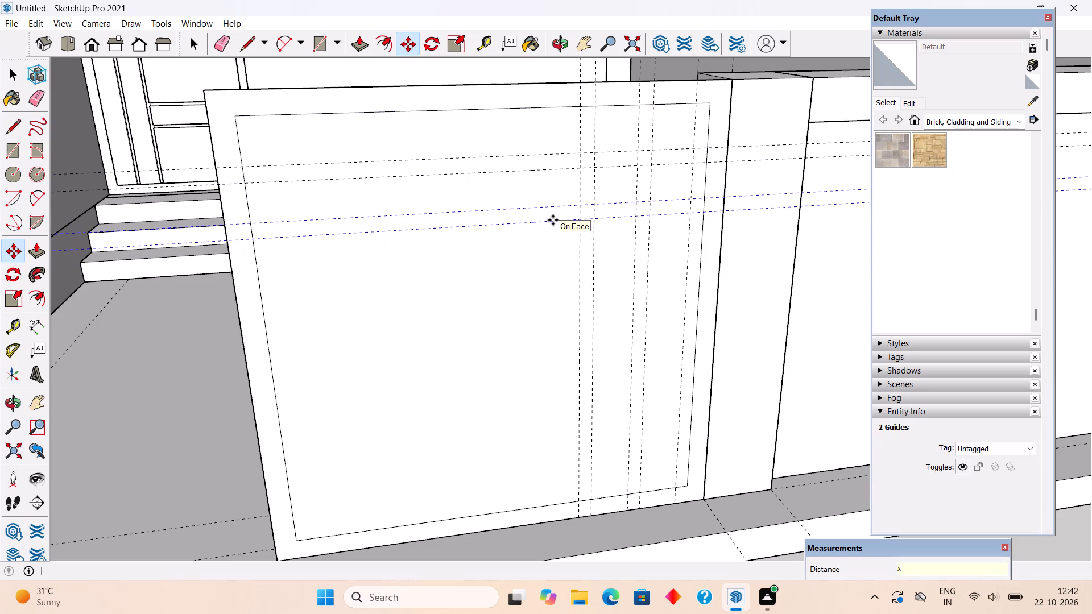
key(6)
key(Return)
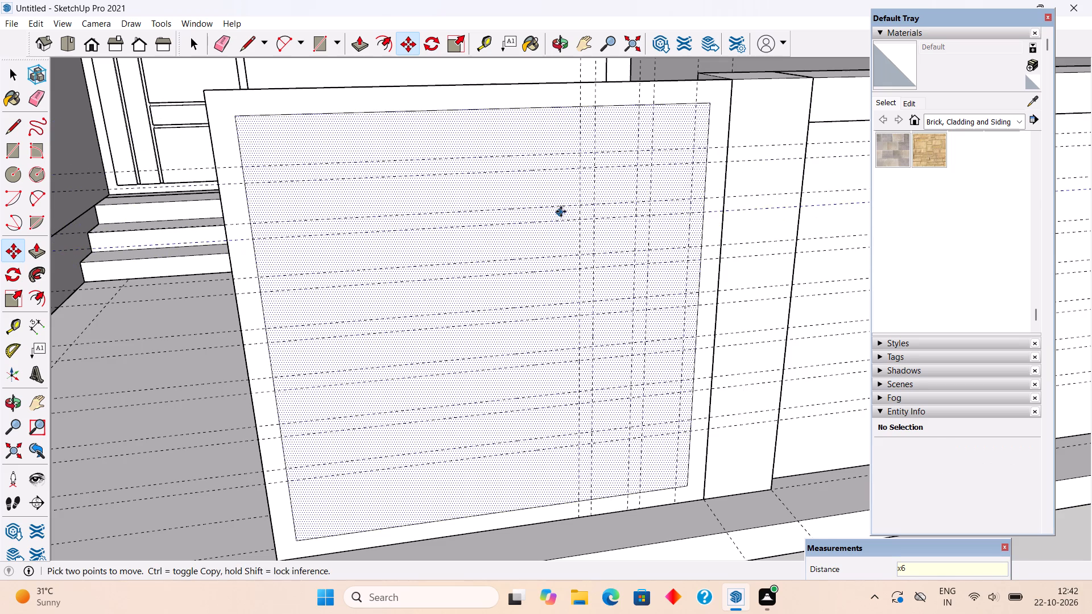
Copy the lowest pair of horizontal guides 7" further down the gate panel.
click(500, 458)
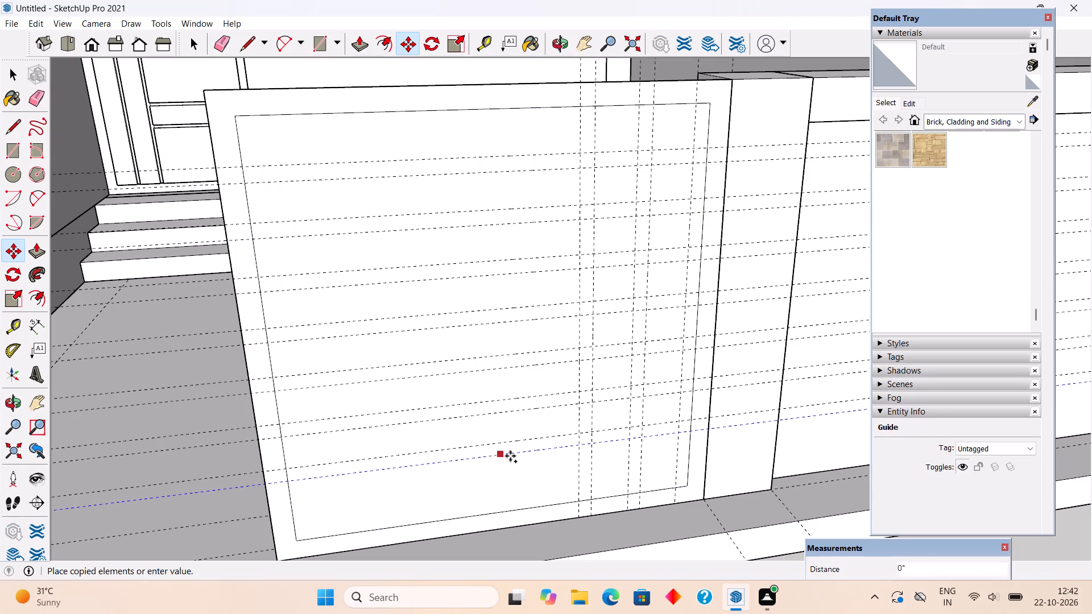
key(space)
scroll(518, 450, up, 4)
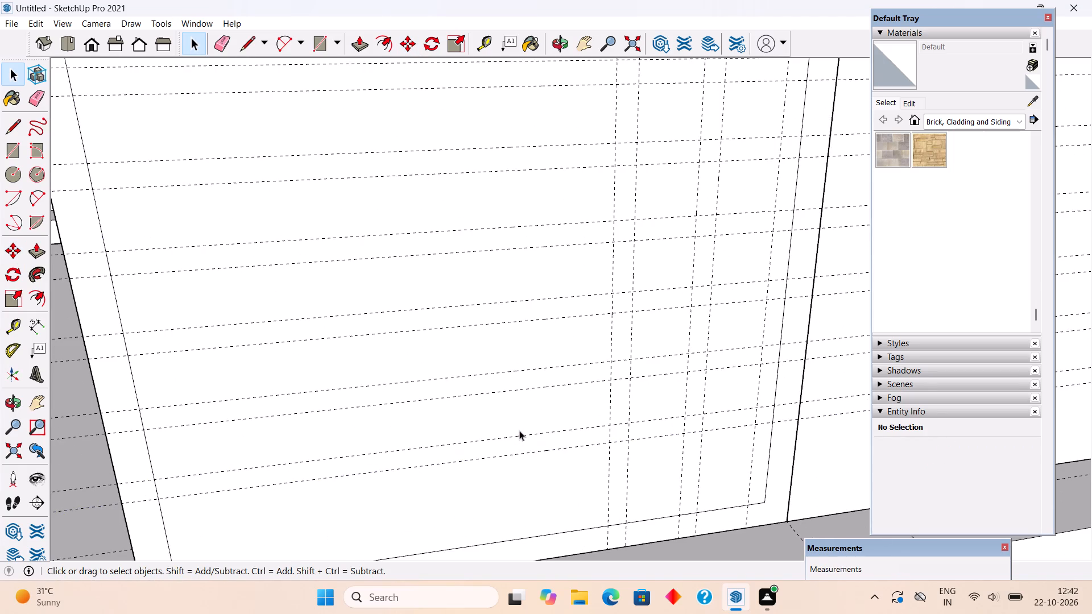
click(523, 436)
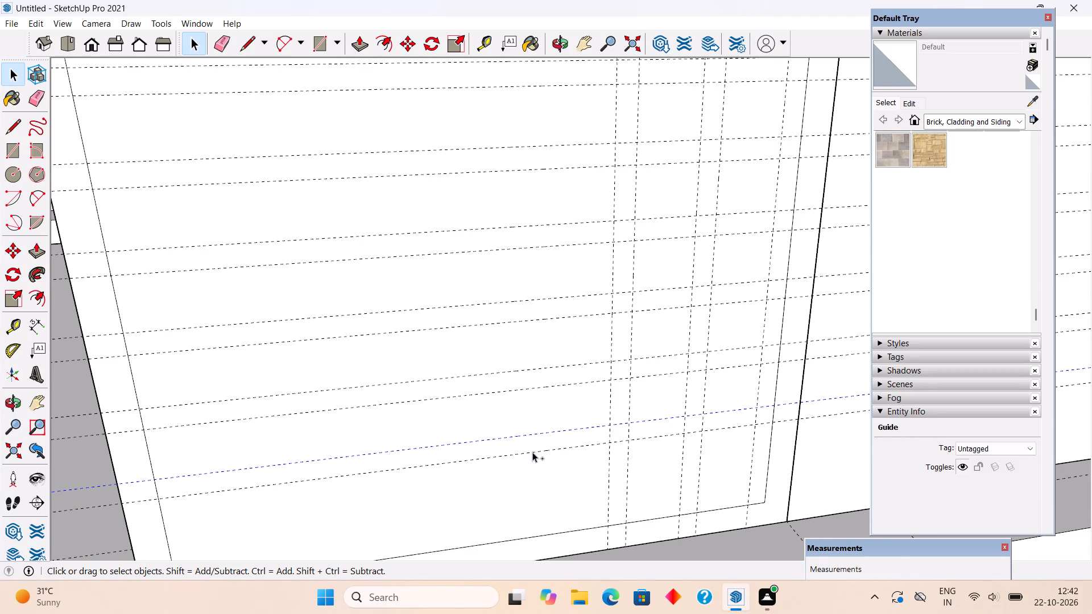
ctrl+click(532, 452)
key(m)
click(532, 452)
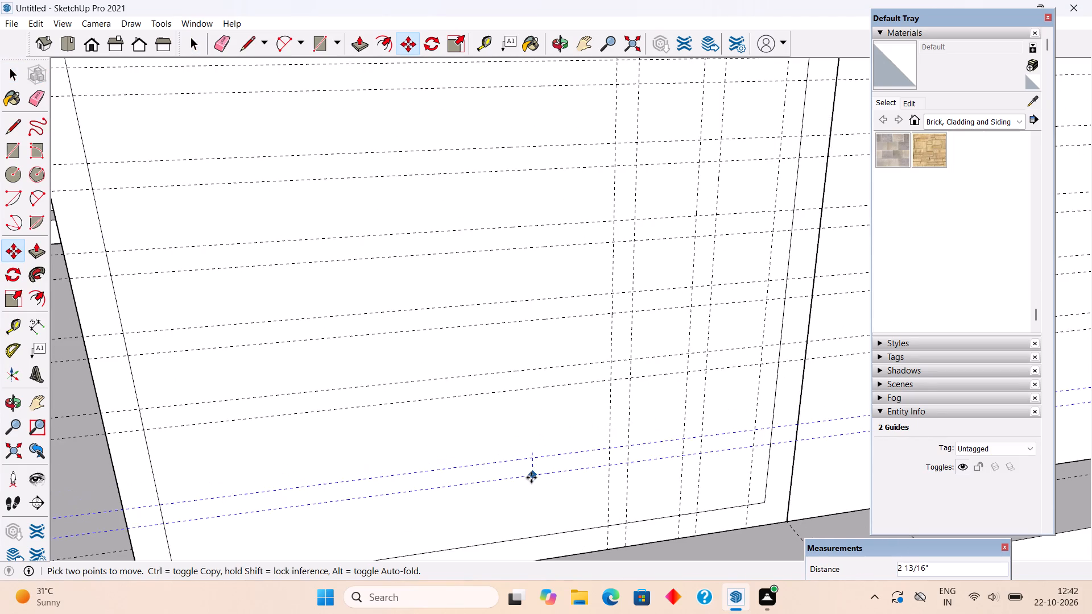
click(532, 516)
key(space)
Draw the top four horizontal slat rectangles, 2" by 3' 6", between the guides from the frame's inner edge to the farthest vertical guide from the post.
scroll(608, 398, down, 5)
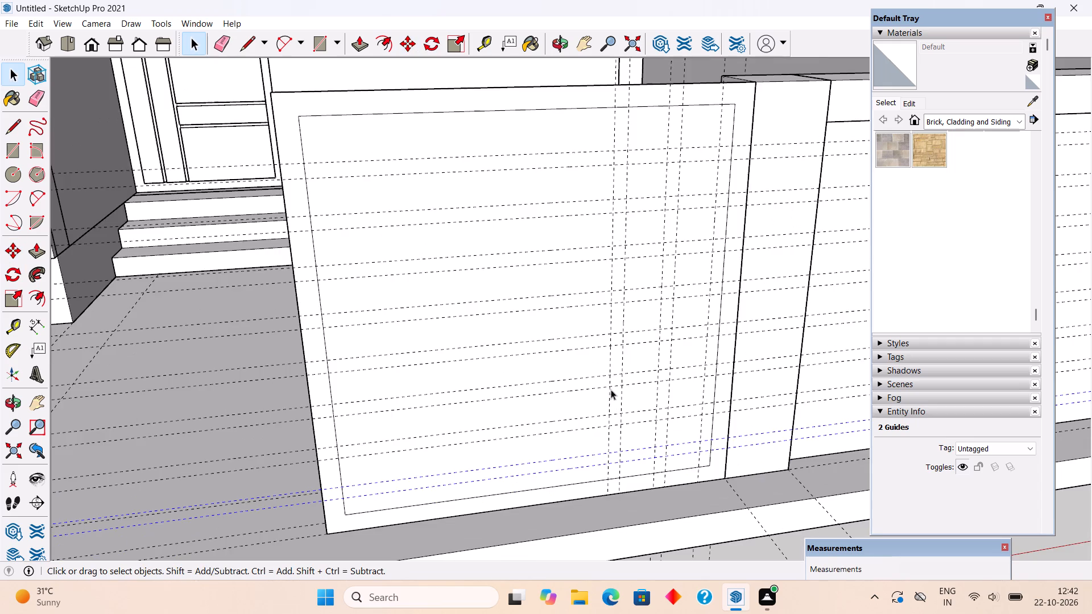
scroll(614, 385, down, 5)
scroll(693, 273, up, 4)
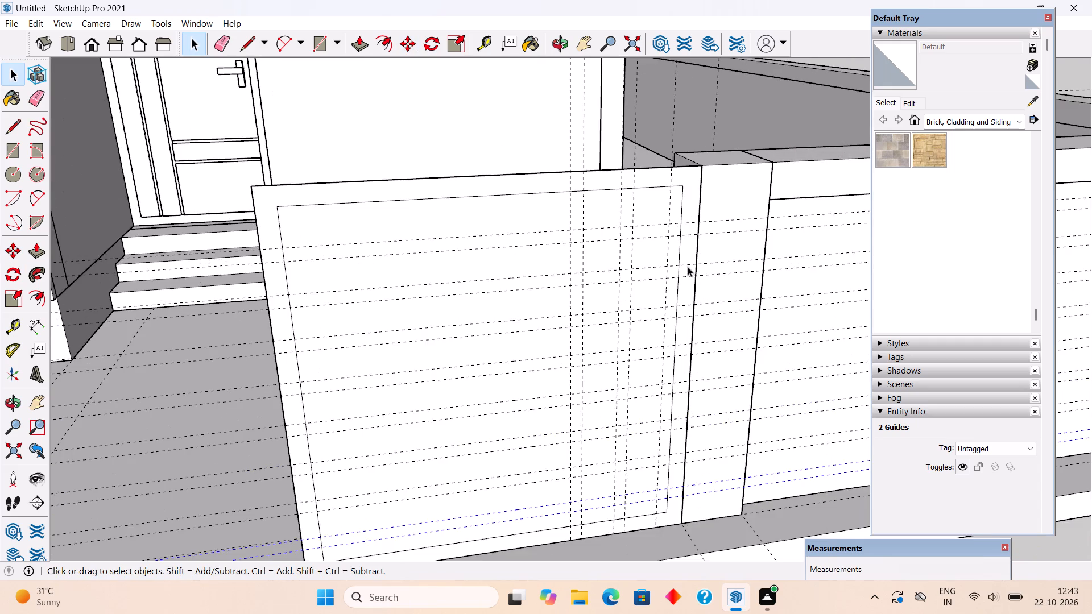
middle_drag(685, 263, 663, 210)
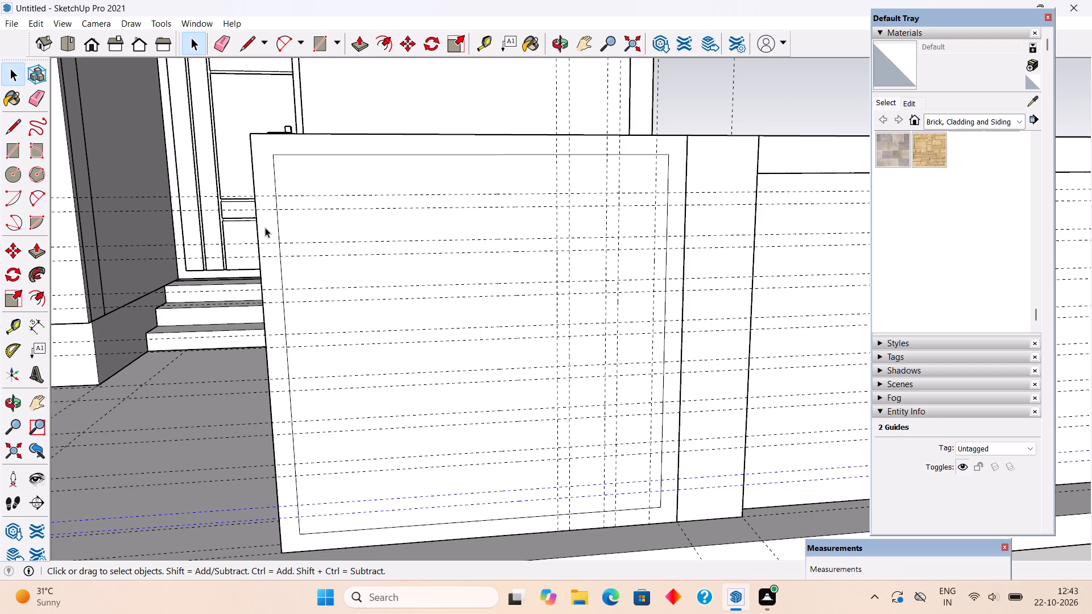
key(r)
click(276, 193)
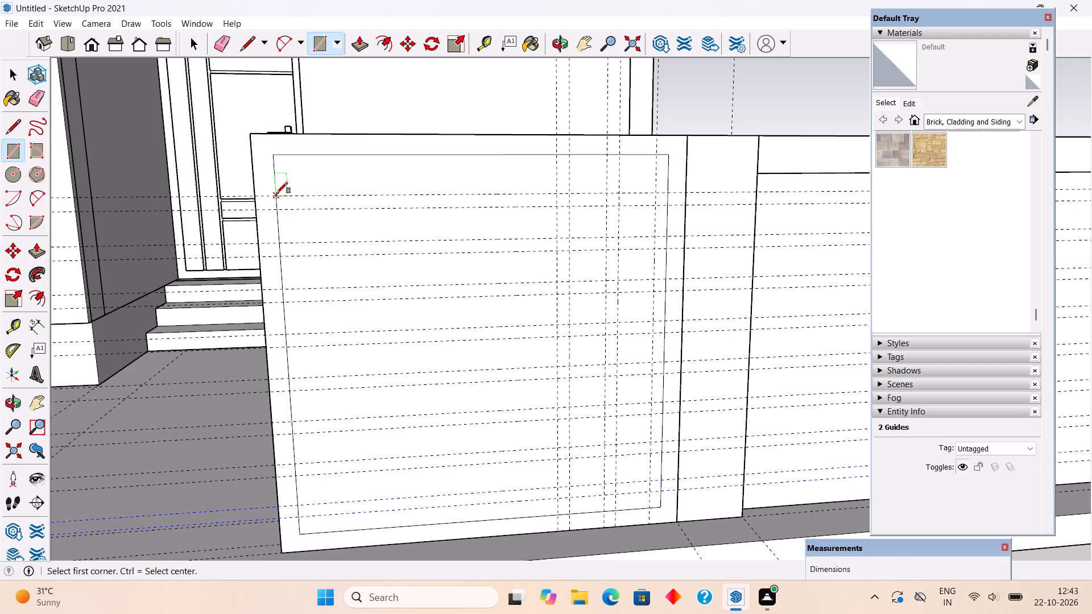
click(556, 205)
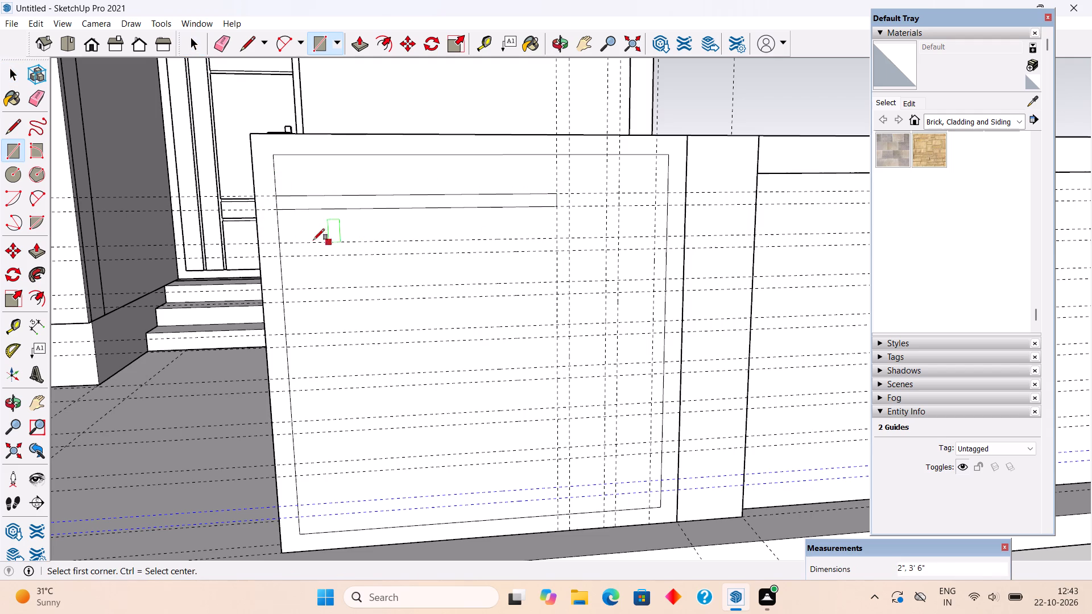
click(282, 243)
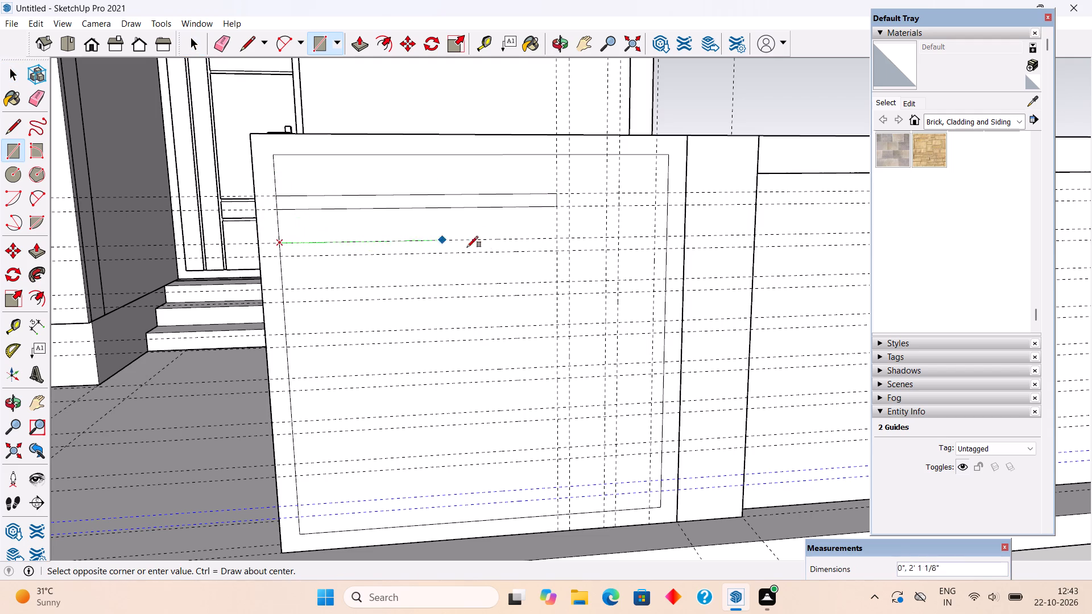
click(558, 252)
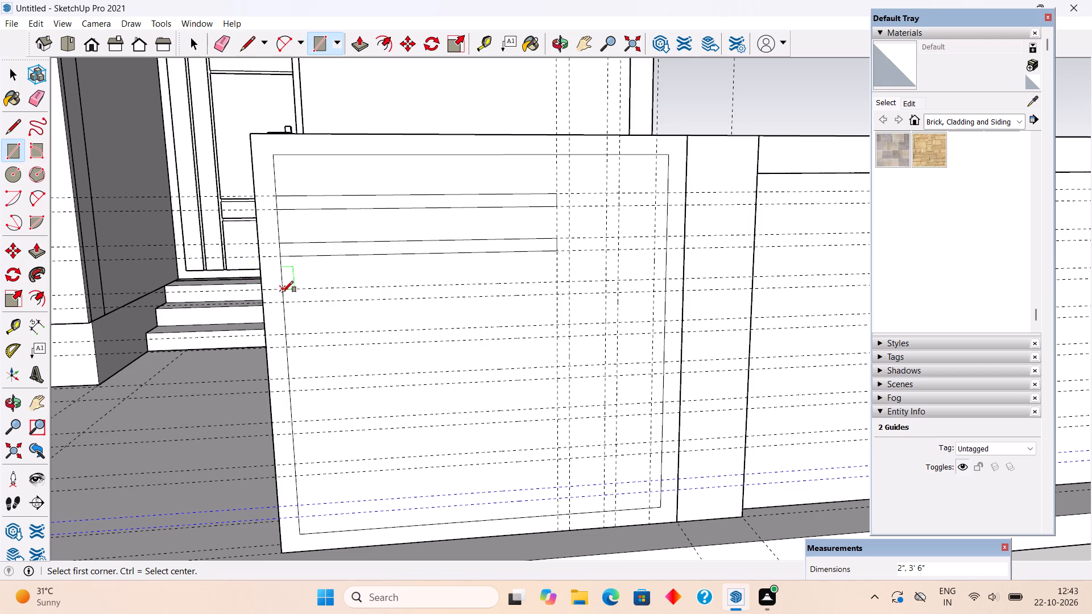
click(279, 290)
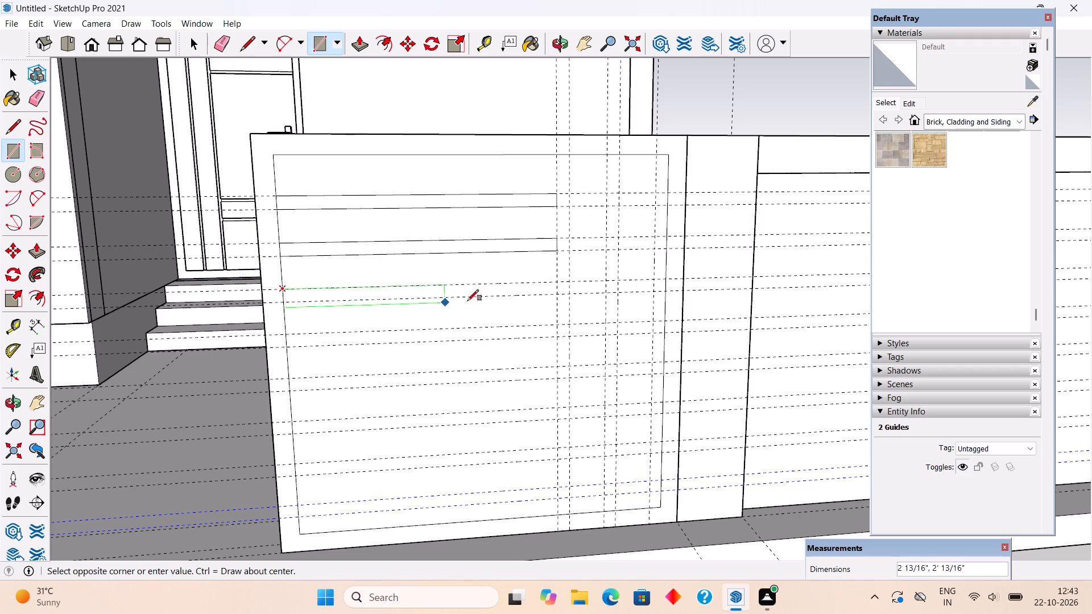
click(559, 294)
click(286, 337)
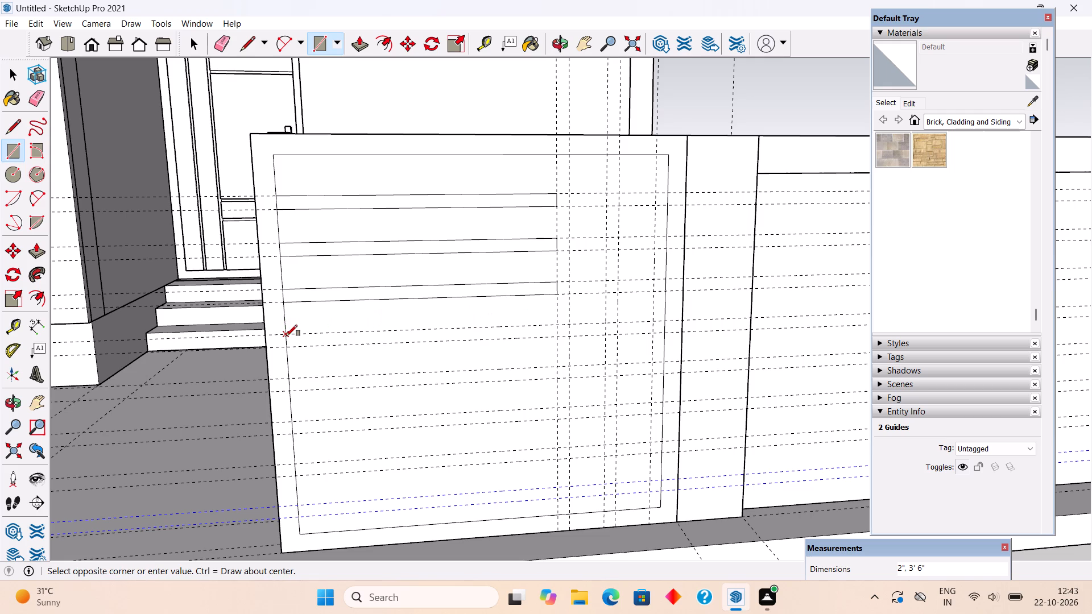
click(286, 336)
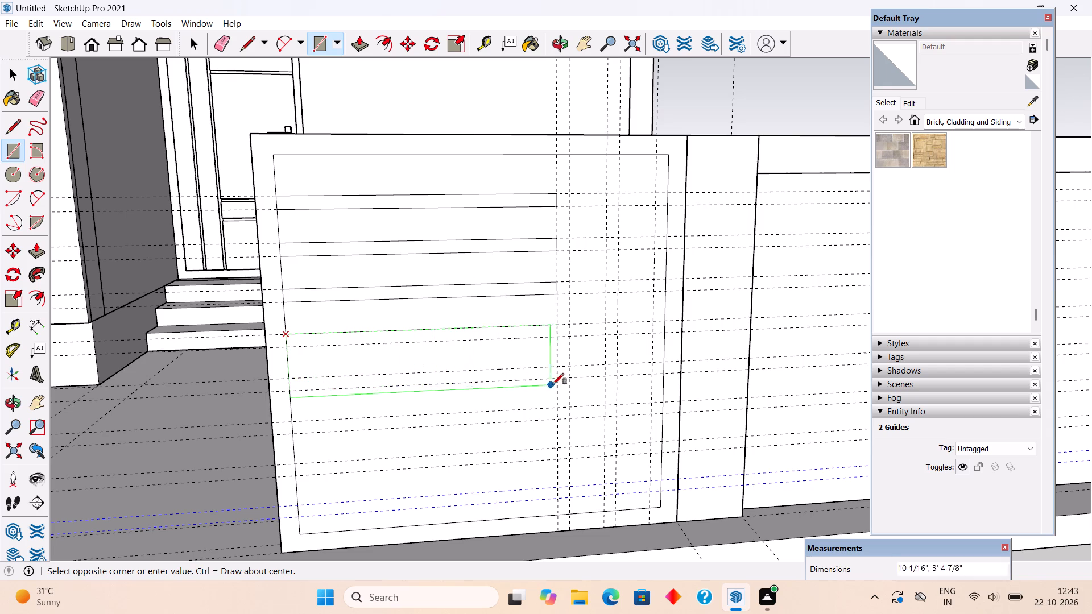
click(558, 338)
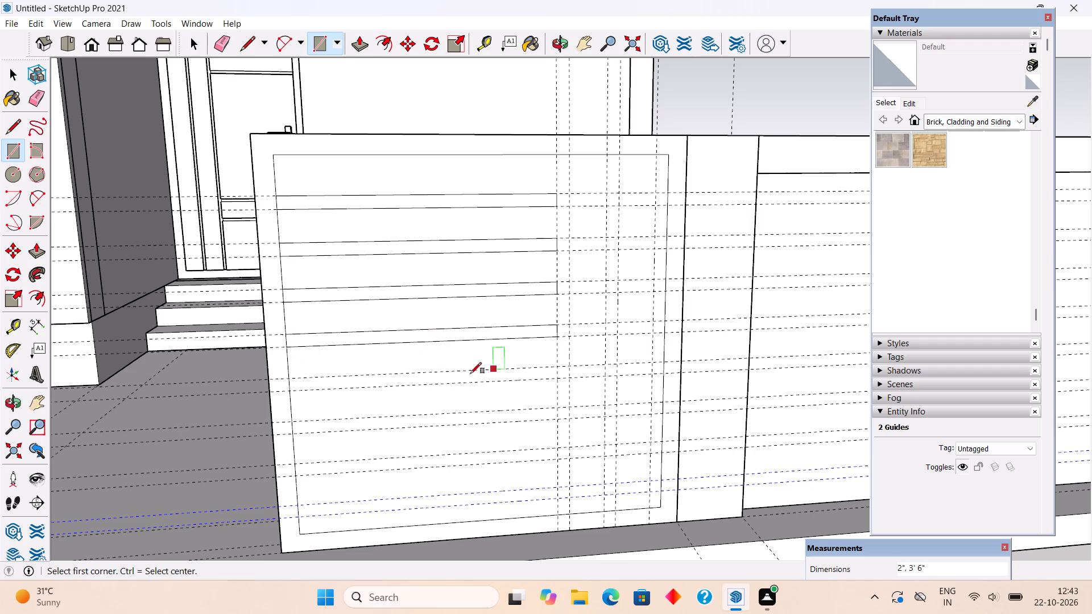
Draw the four lower horizontal slat rectangles, 2" by 3' 6", along the remaining guide pairs on the gate panel.
click(292, 380)
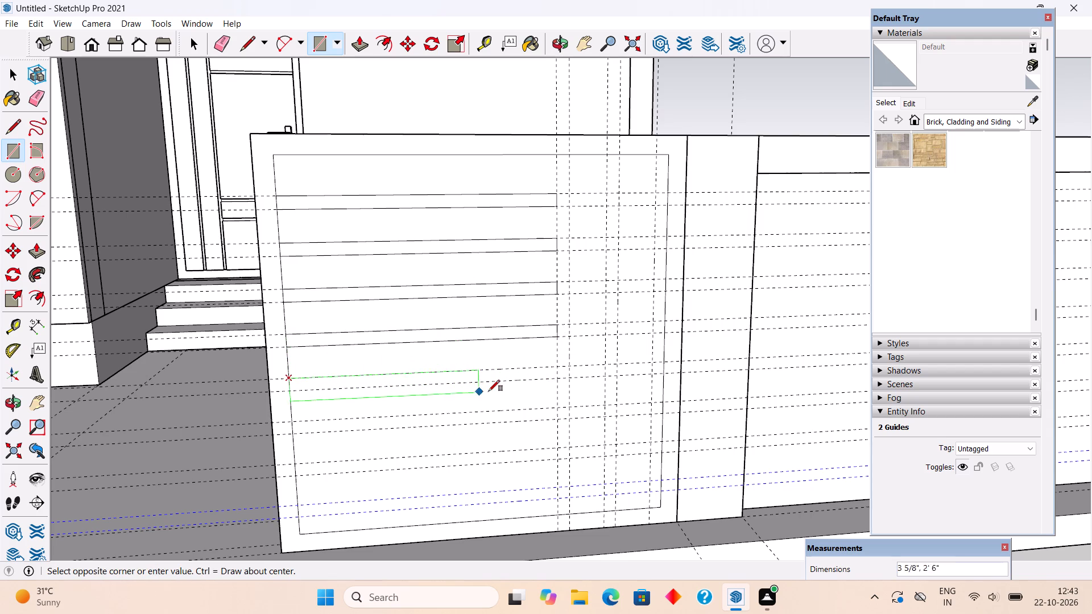
click(560, 379)
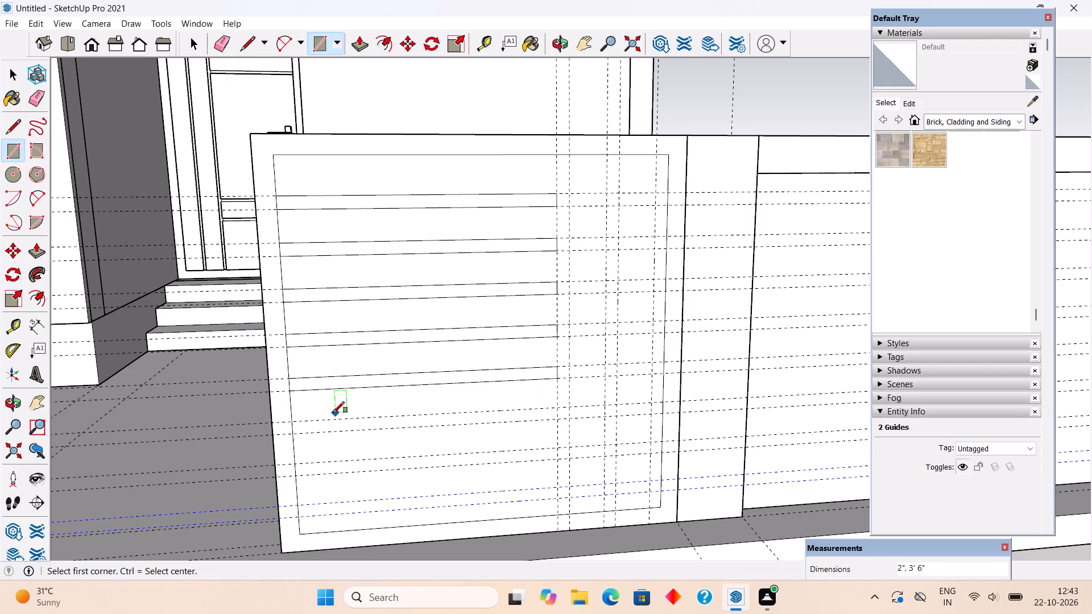
click(290, 420)
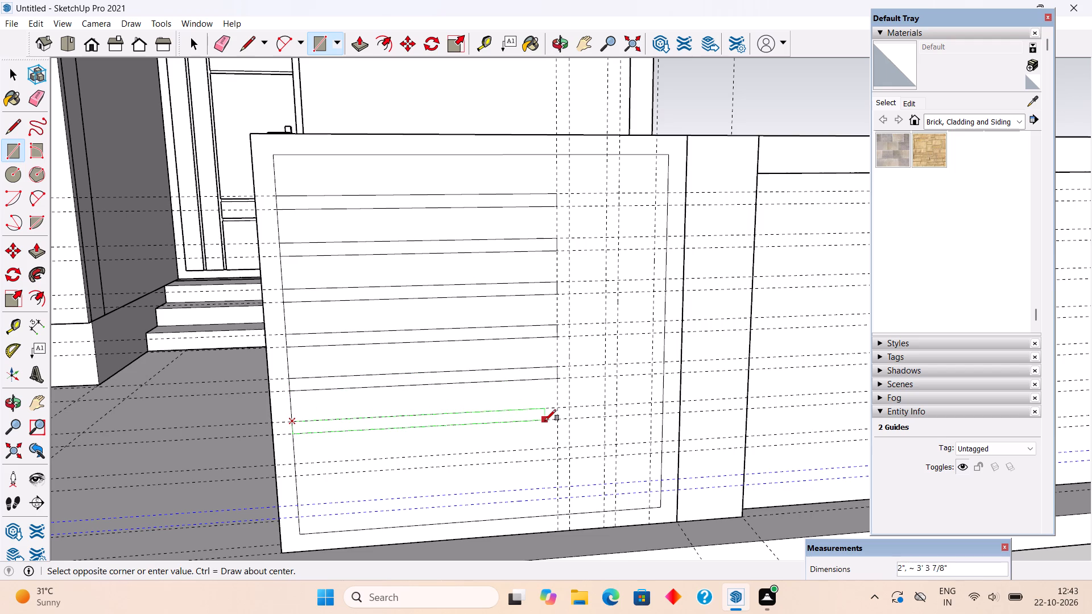
click(558, 421)
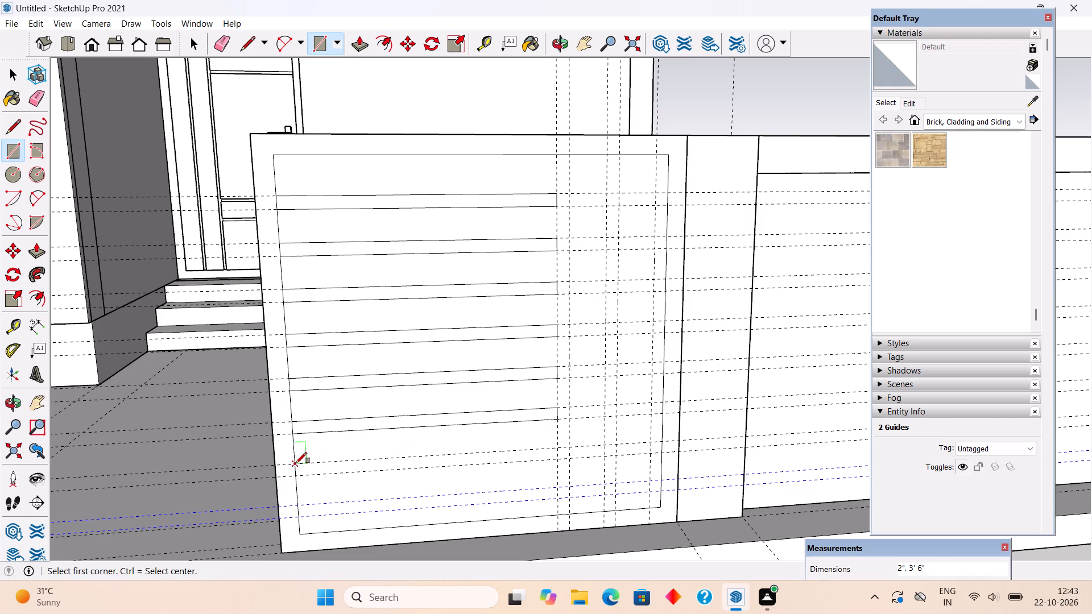
click(296, 463)
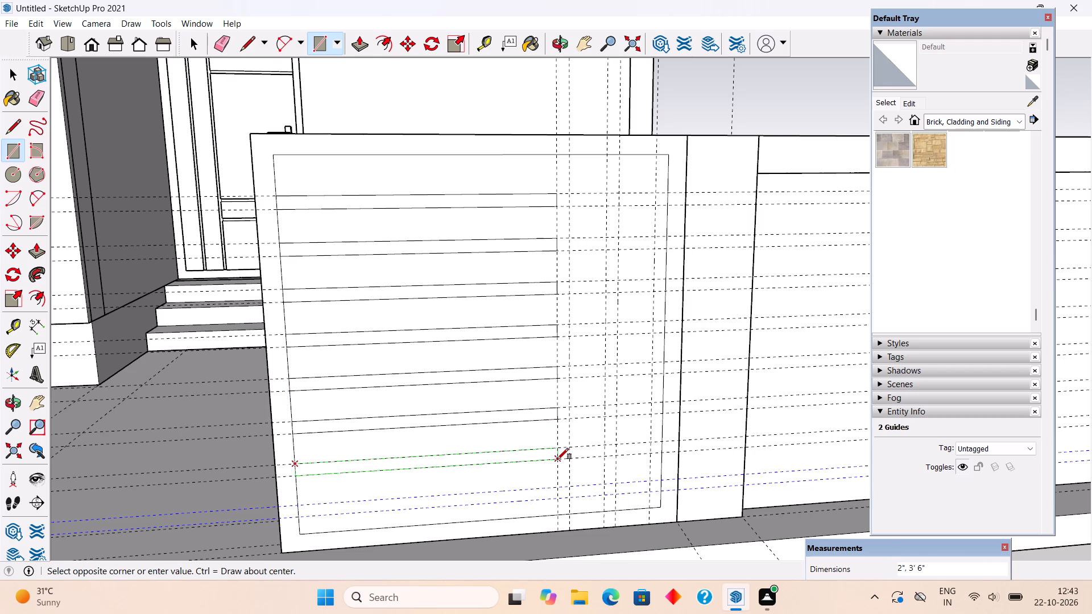
click(557, 459)
click(296, 500)
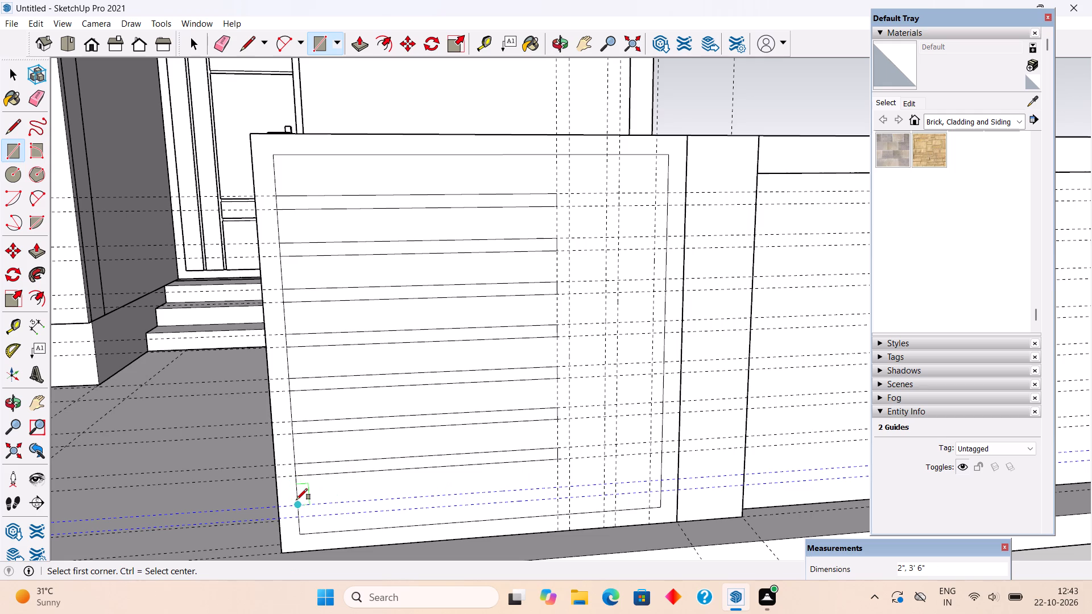
click(559, 497)
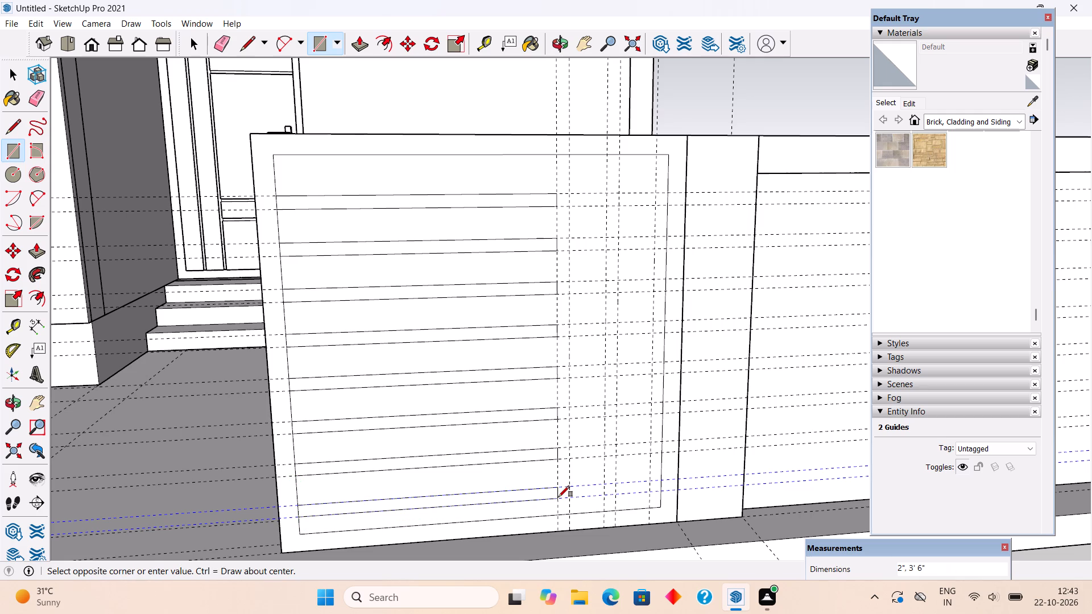
Draw two 2" by 5' vertical slat rectangles and a 5' line along the vertical guide nearest the post.
click(557, 155)
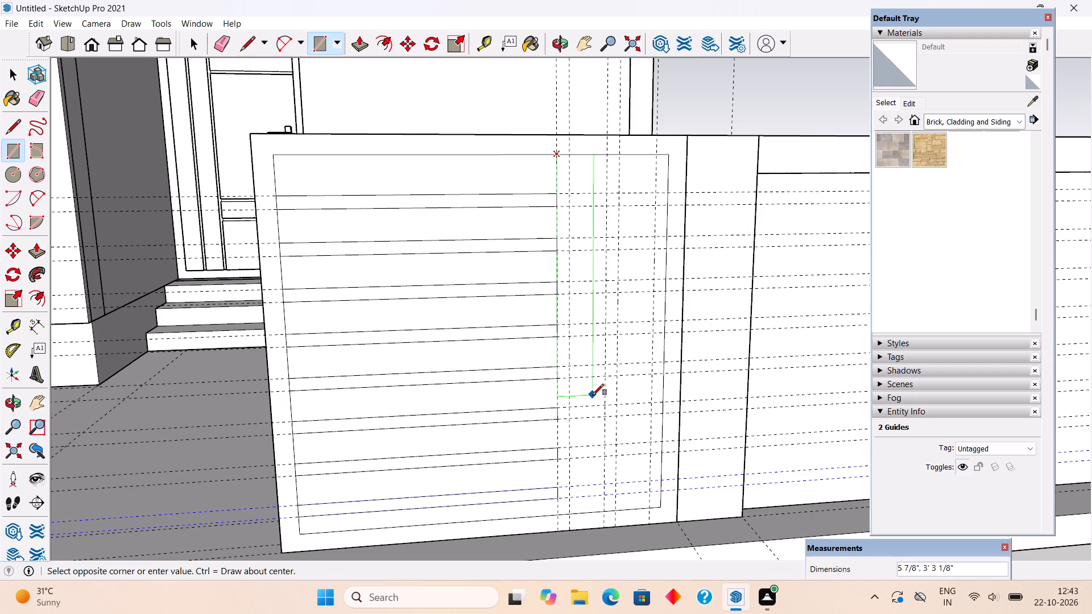
click(573, 514)
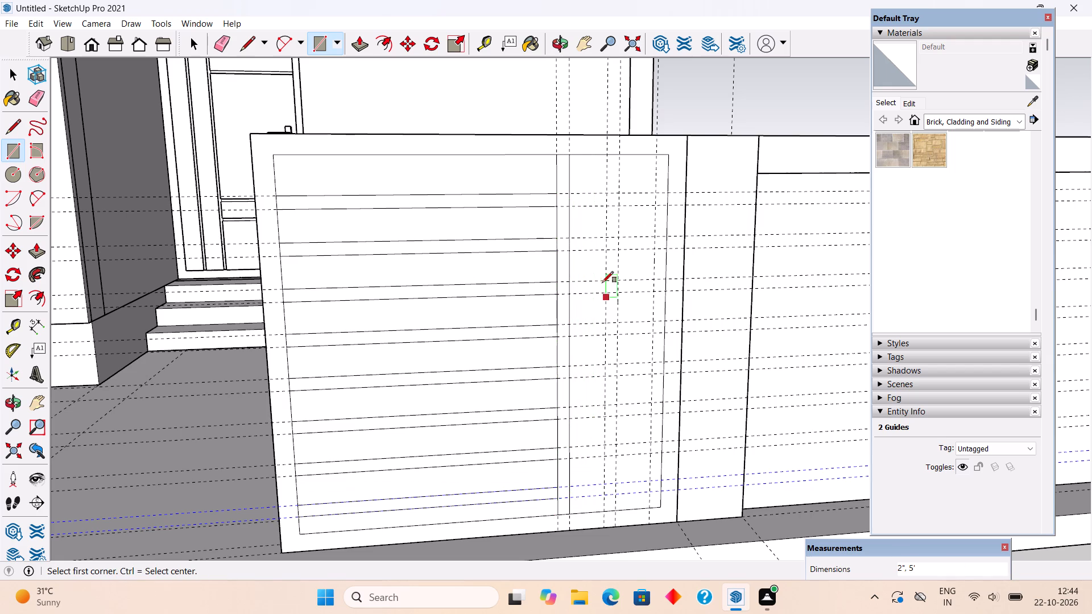
click(605, 153)
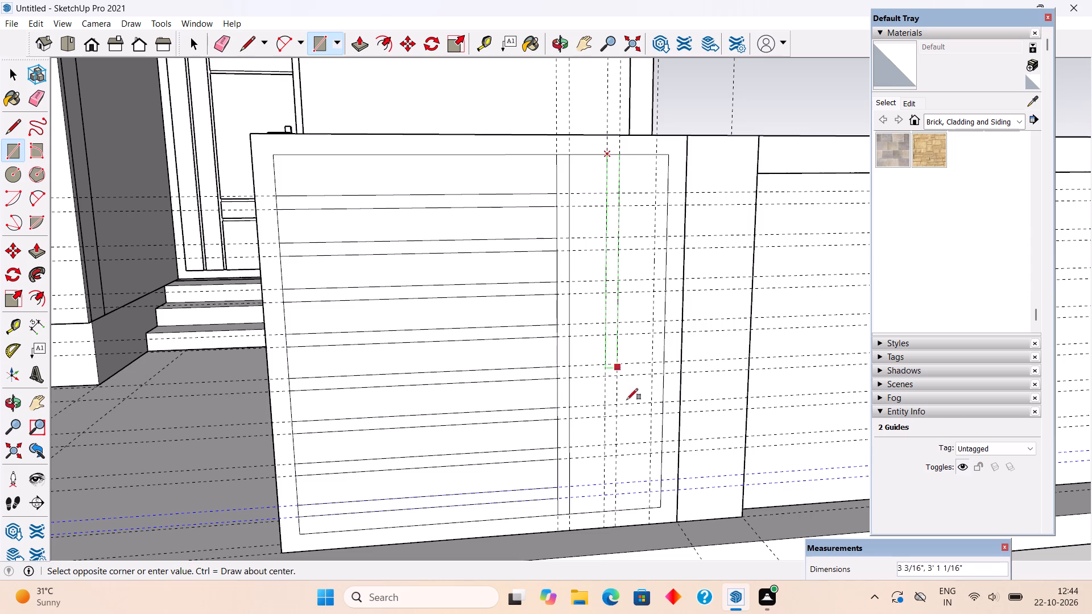
click(621, 514)
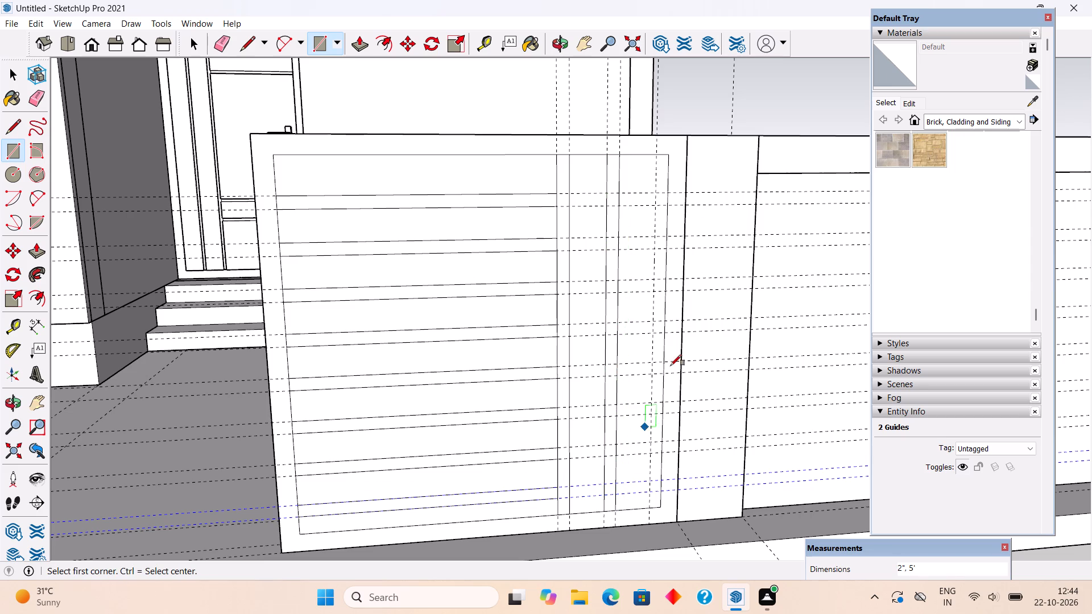
key(l)
click(655, 157)
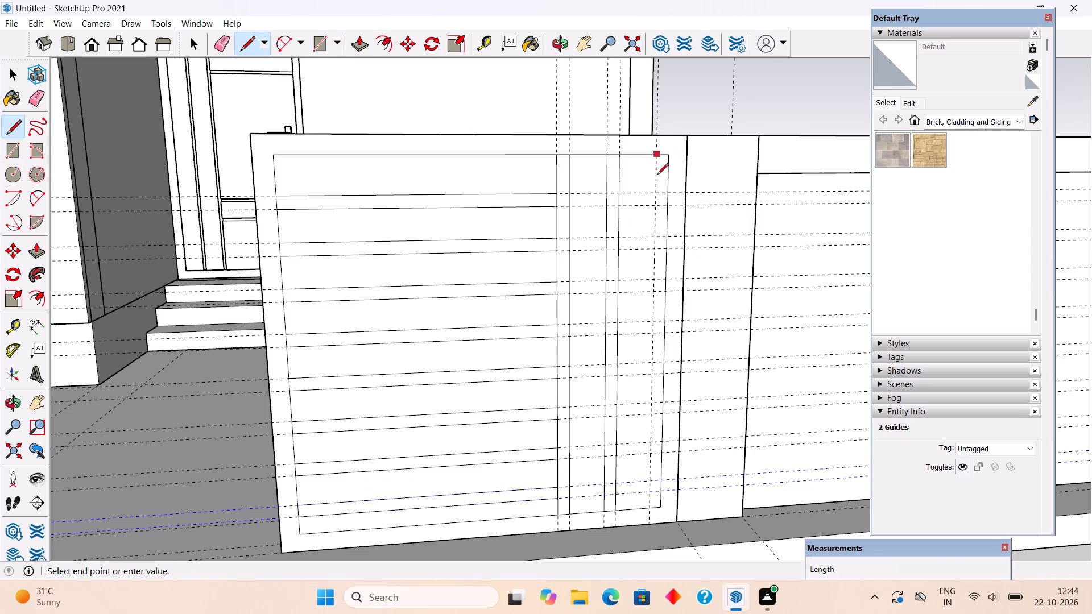
click(650, 512)
Draw two 2" by 6" rectangles in the lowest slat row, filling the gaps between the three vertical slats.
scroll(605, 506, up, 2)
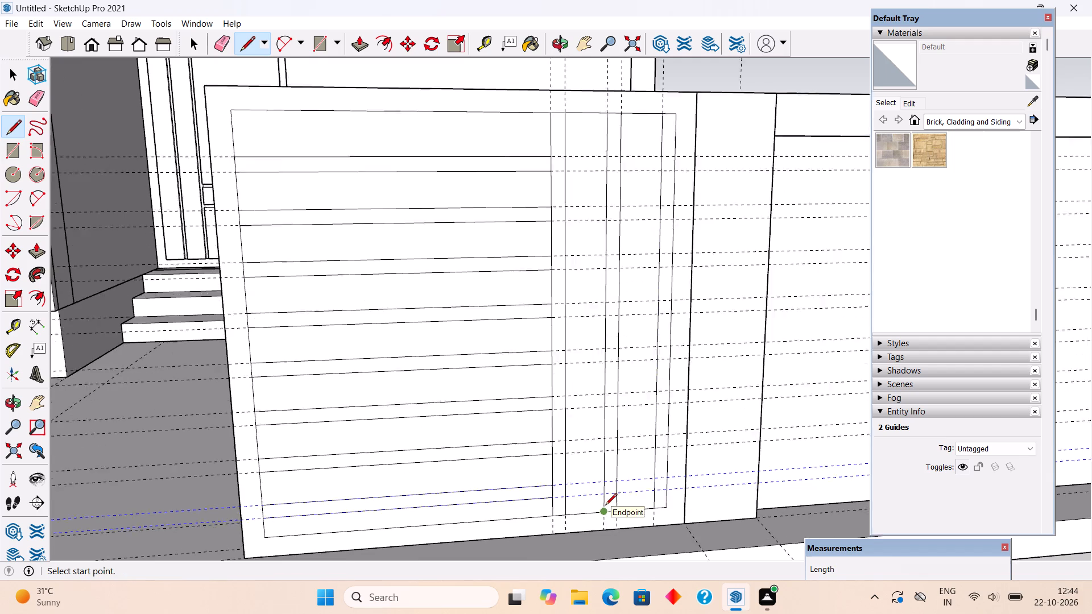
scroll(605, 506, up, 7)
scroll(546, 470, up, 5)
click(523, 459)
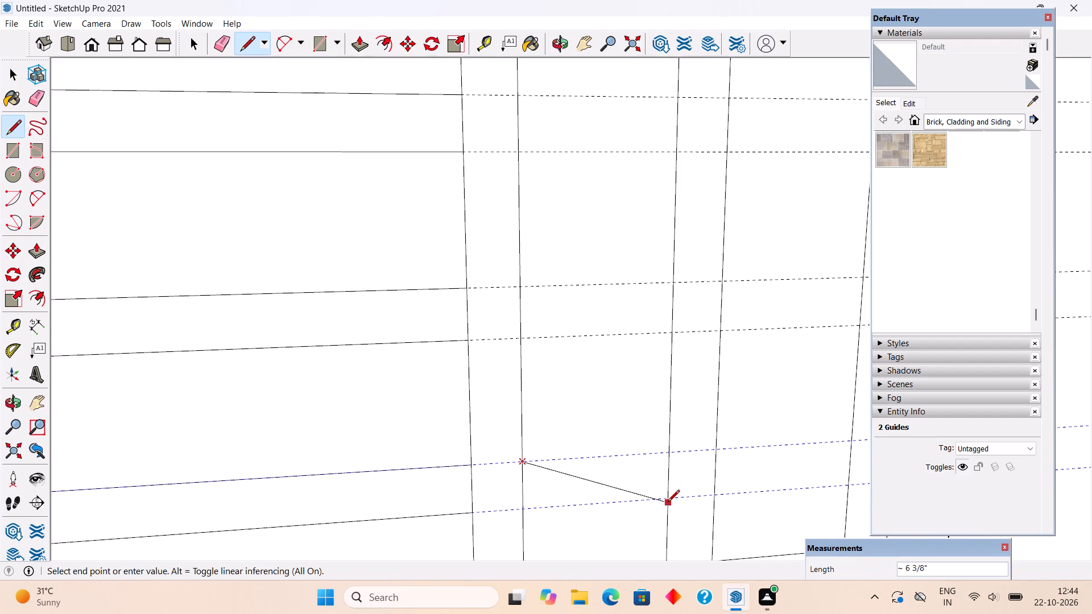
key(r)
click(522, 460)
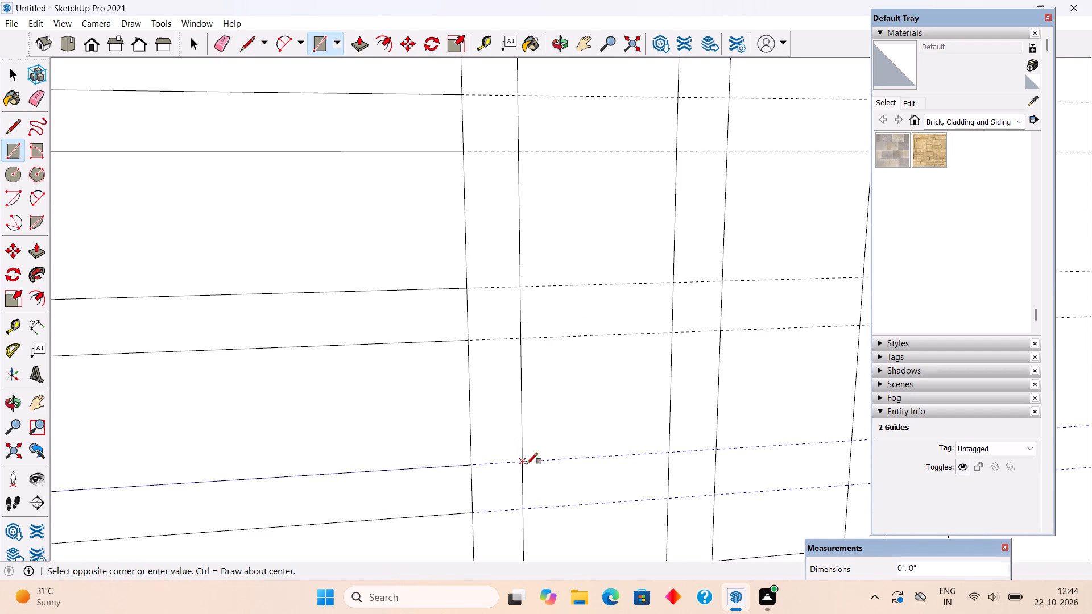
click(668, 497)
scroll(470, 469, down, 1)
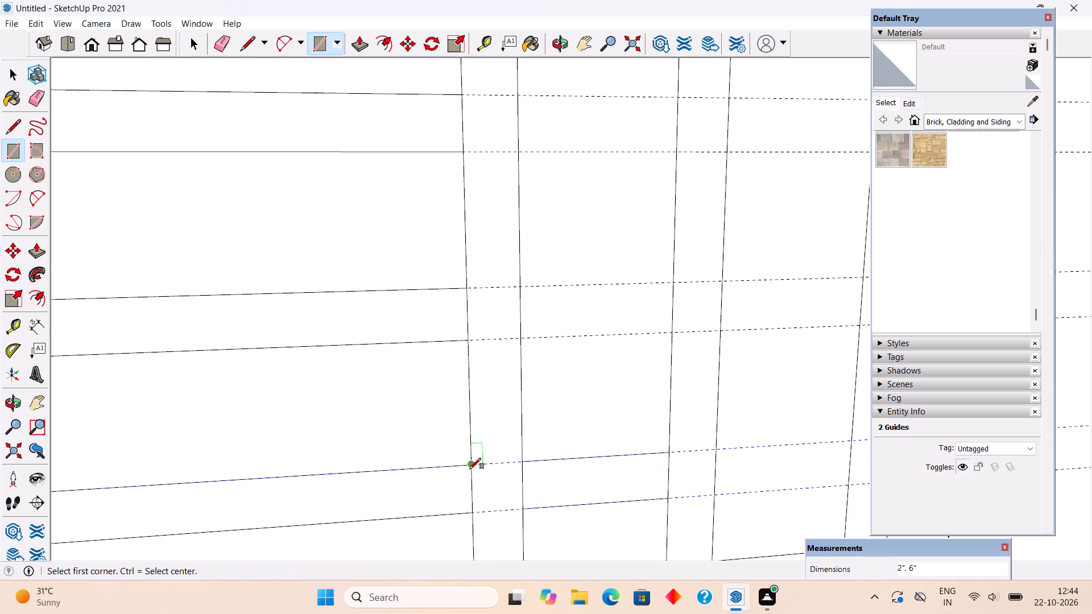
scroll(470, 469, down, 2)
click(659, 456)
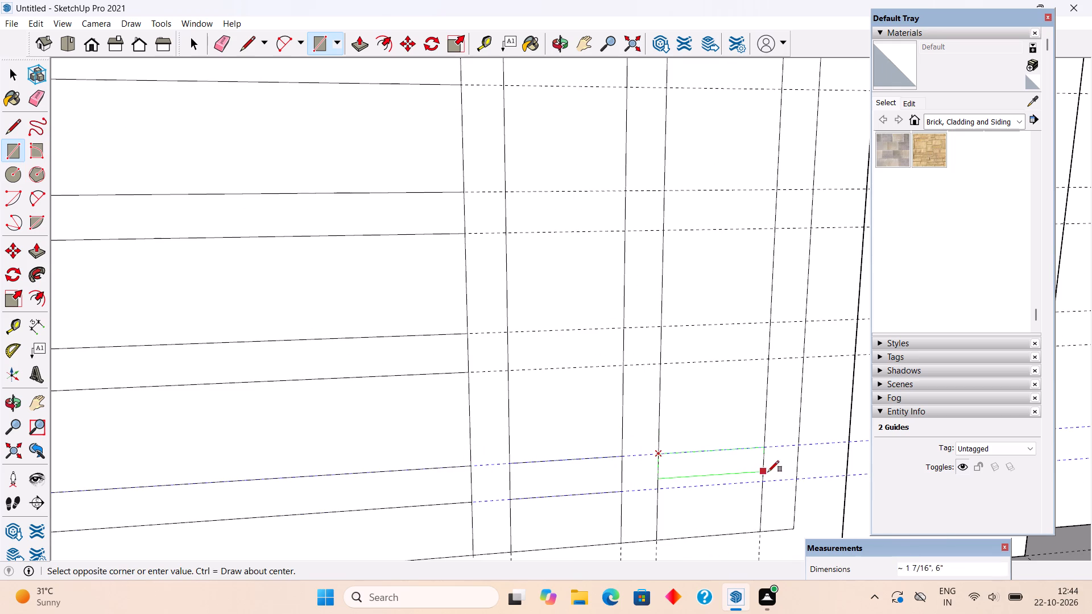
click(762, 483)
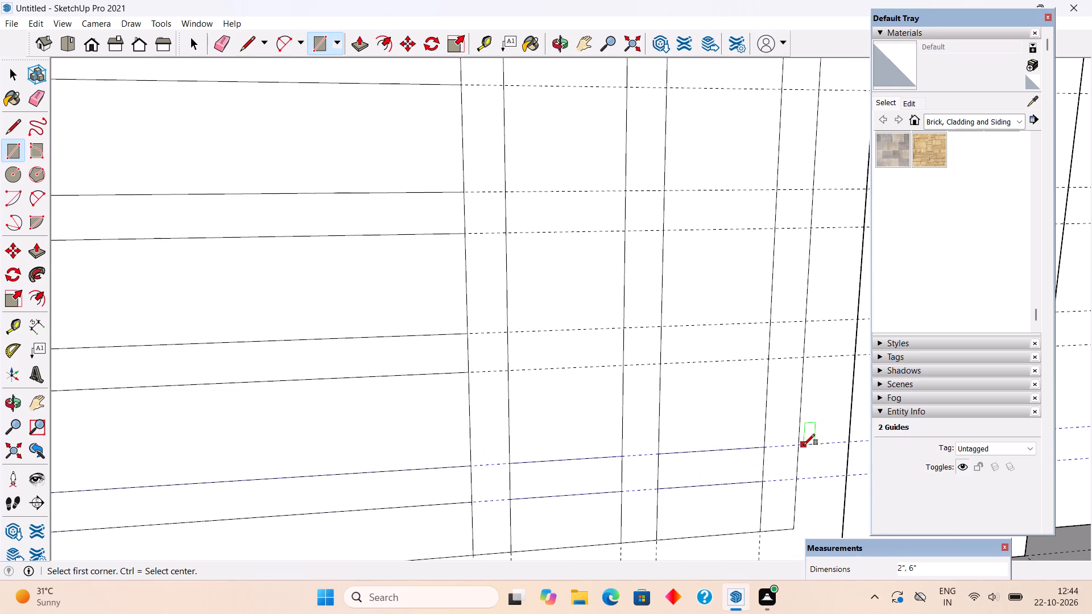
scroll(682, 470, down, 5)
scroll(500, 489, down, 1)
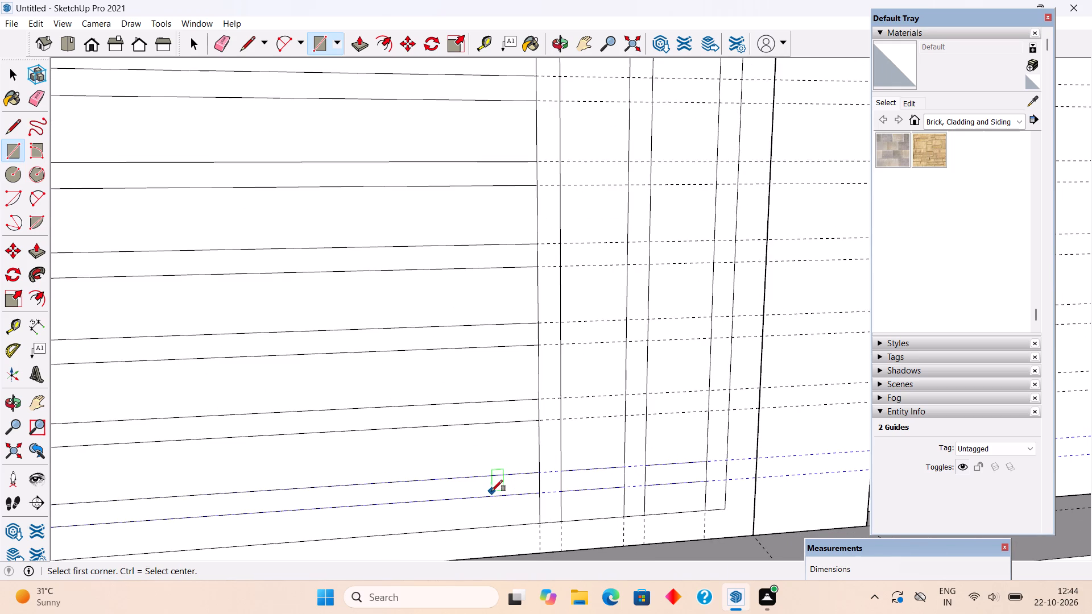
scroll(490, 491, down, 6)
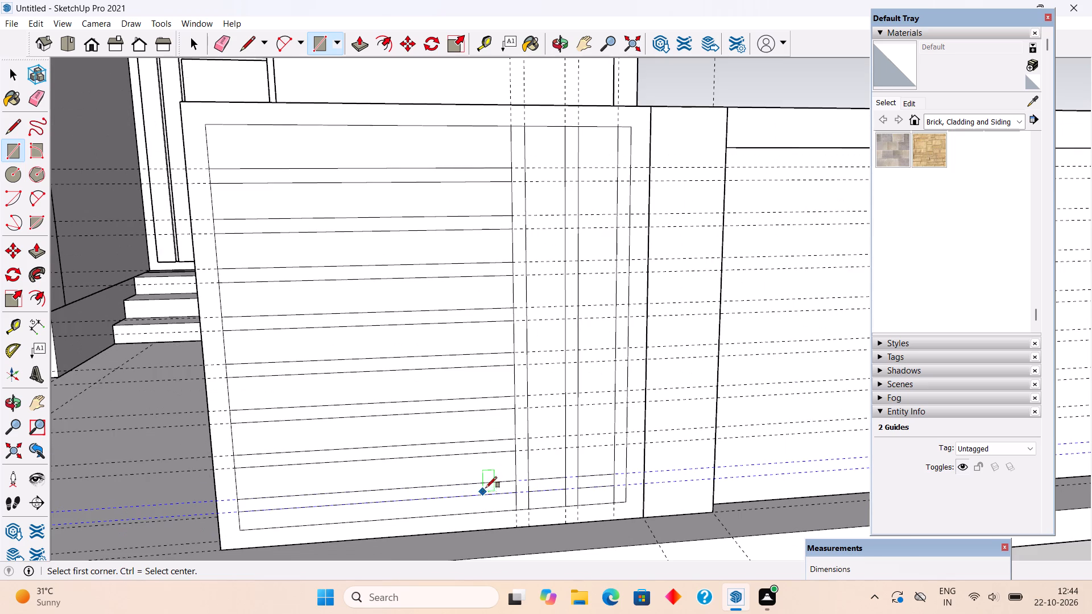
Draw four 2" by 6" rectangles between the vertical slats in the second and third slat rows from the bottom.
scroll(624, 433, up, 2)
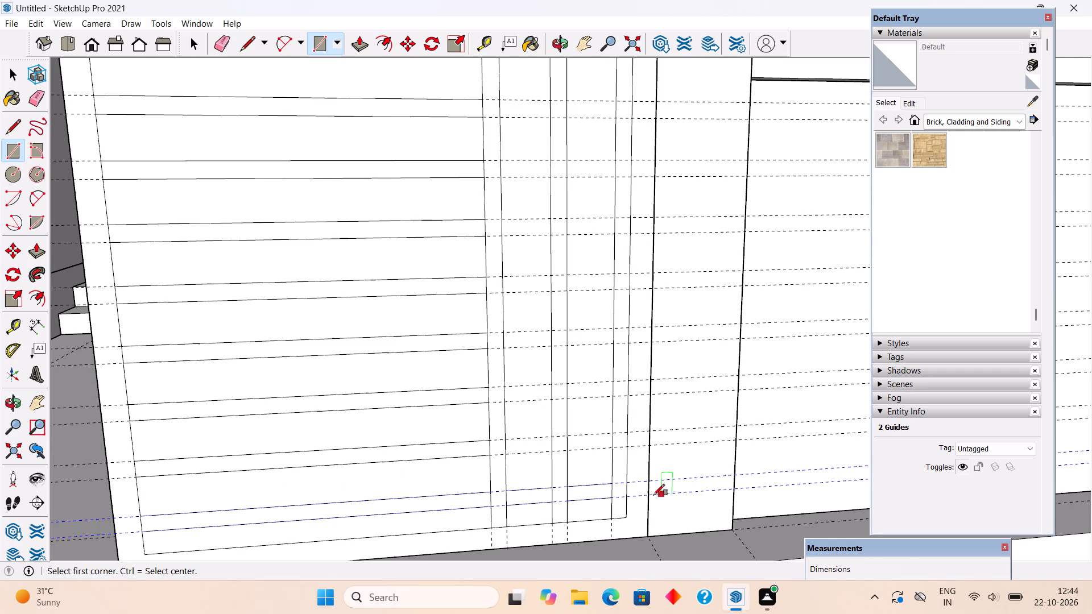
scroll(612, 496, up, 3)
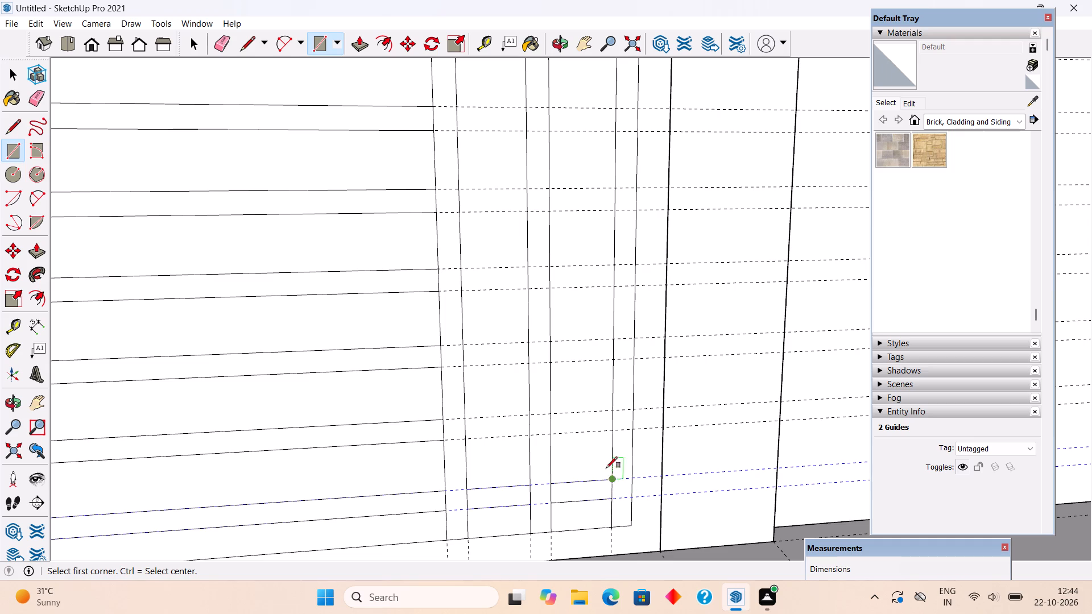
click(551, 412)
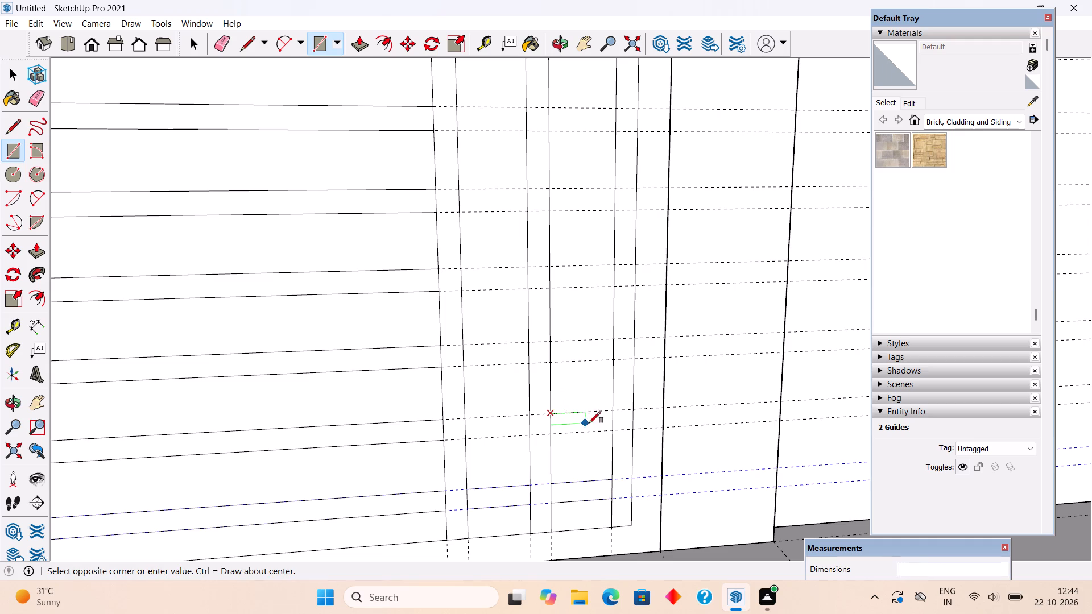
click(610, 428)
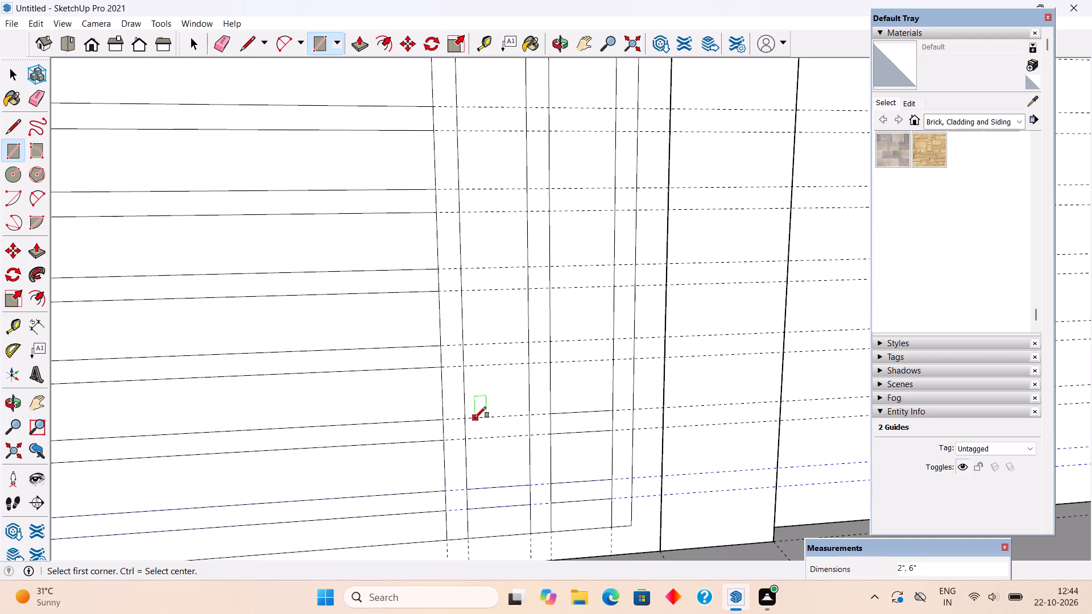
click(466, 418)
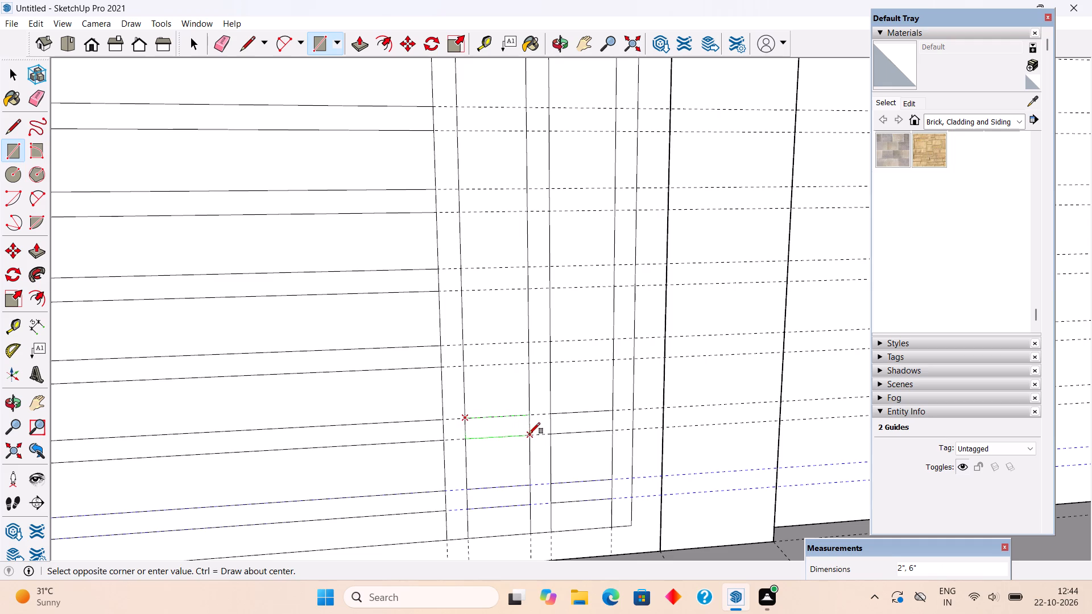
click(529, 434)
click(464, 345)
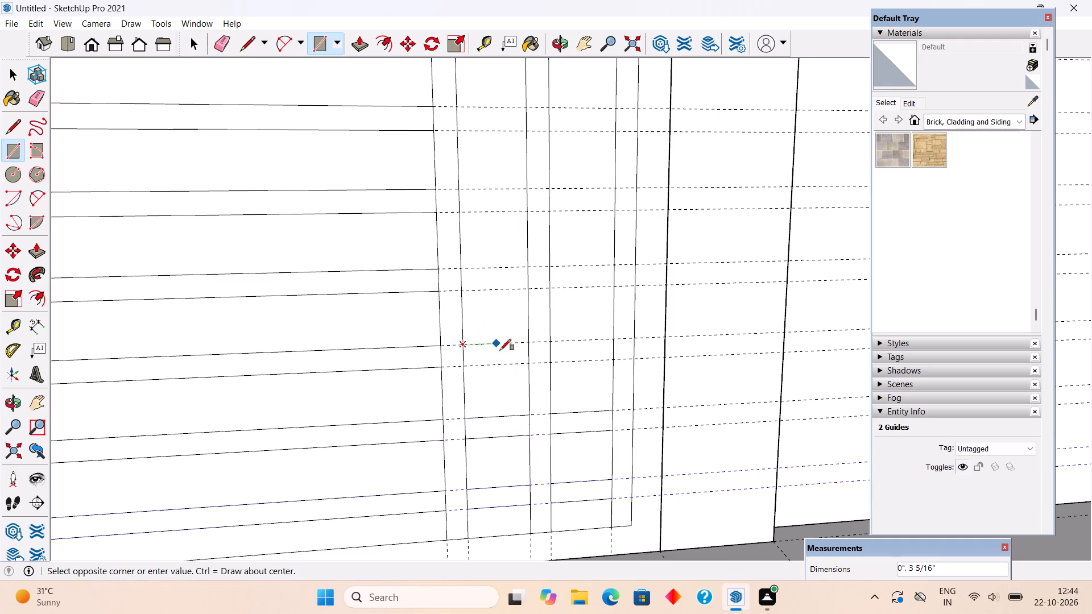
click(531, 361)
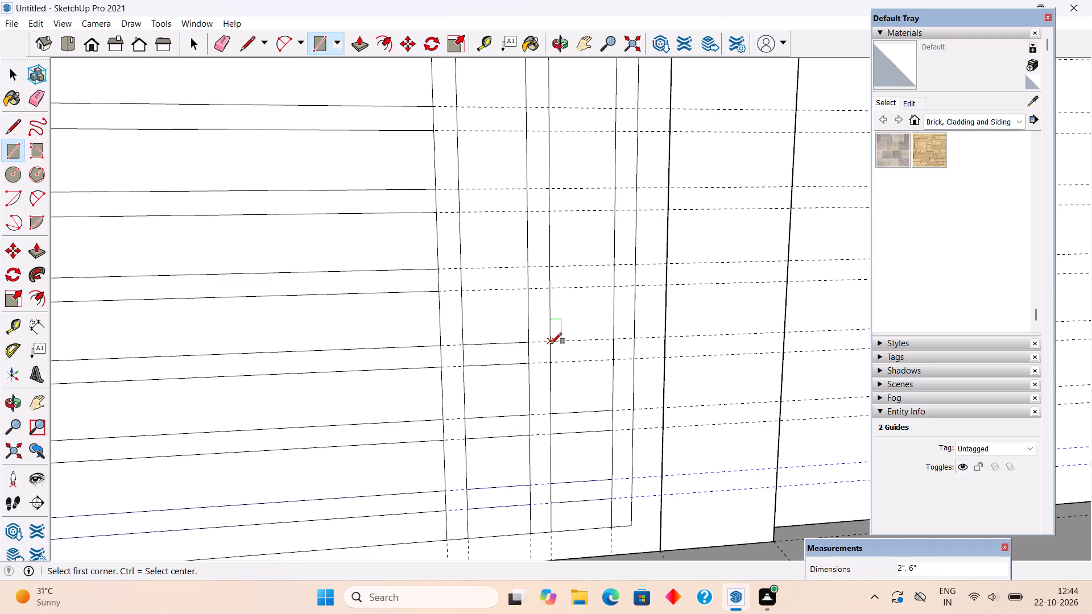
click(551, 344)
click(613, 359)
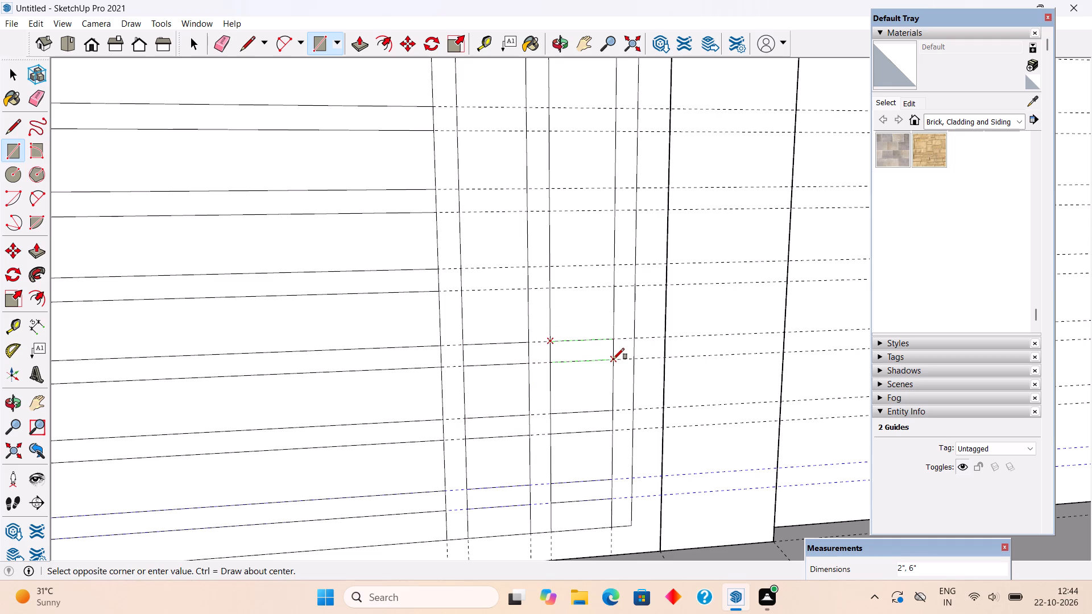
Draw four 2" by 6" rectangles between the vertical slats in the fourth and fifth slat rows from the bottom.
click(464, 268)
click(529, 290)
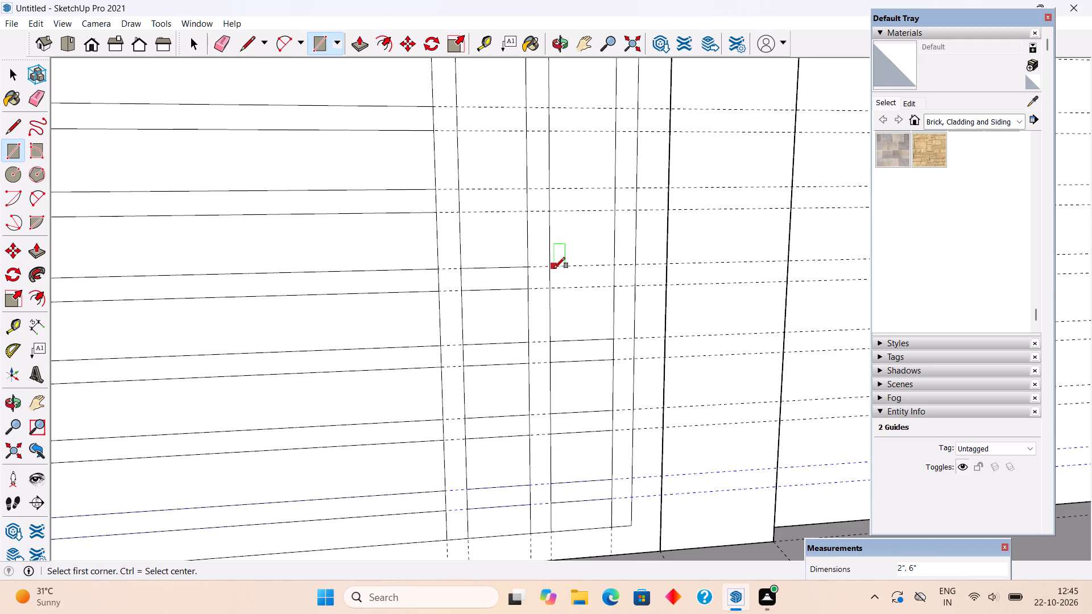
click(550, 269)
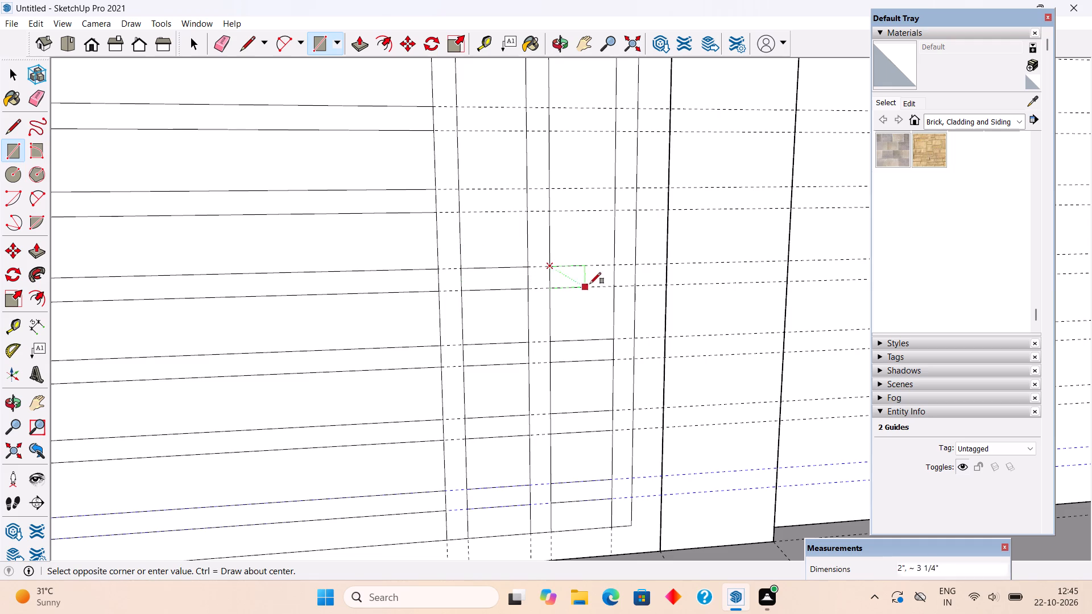
click(614, 286)
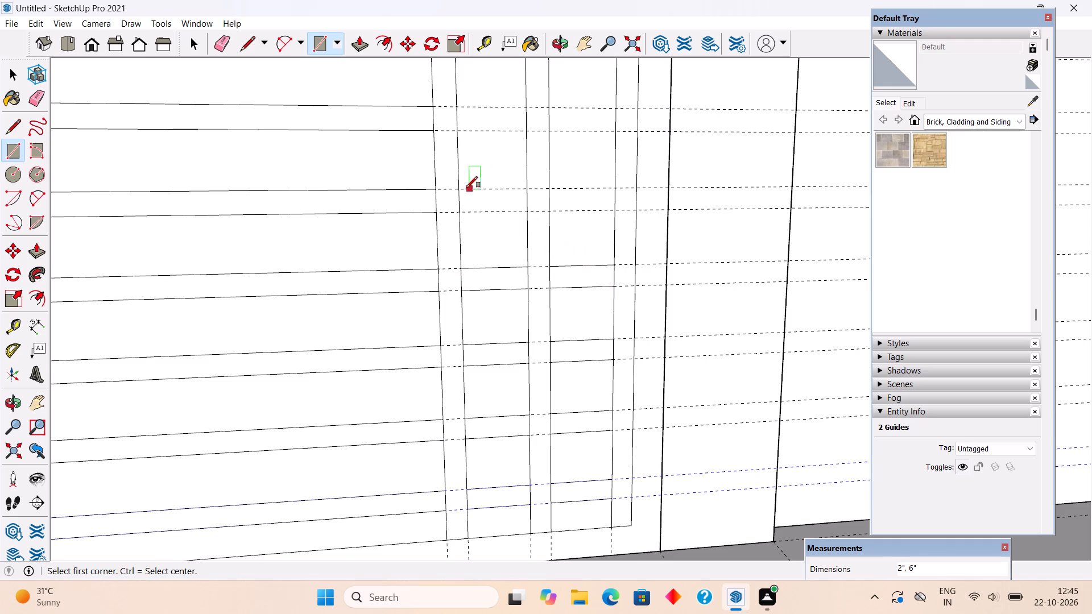
click(455, 189)
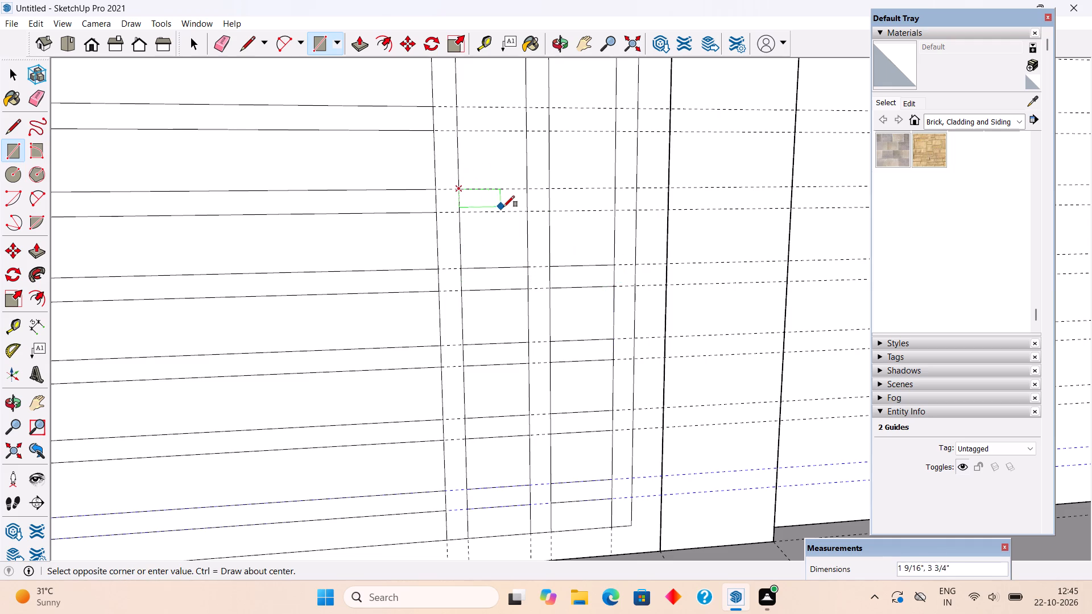
click(529, 213)
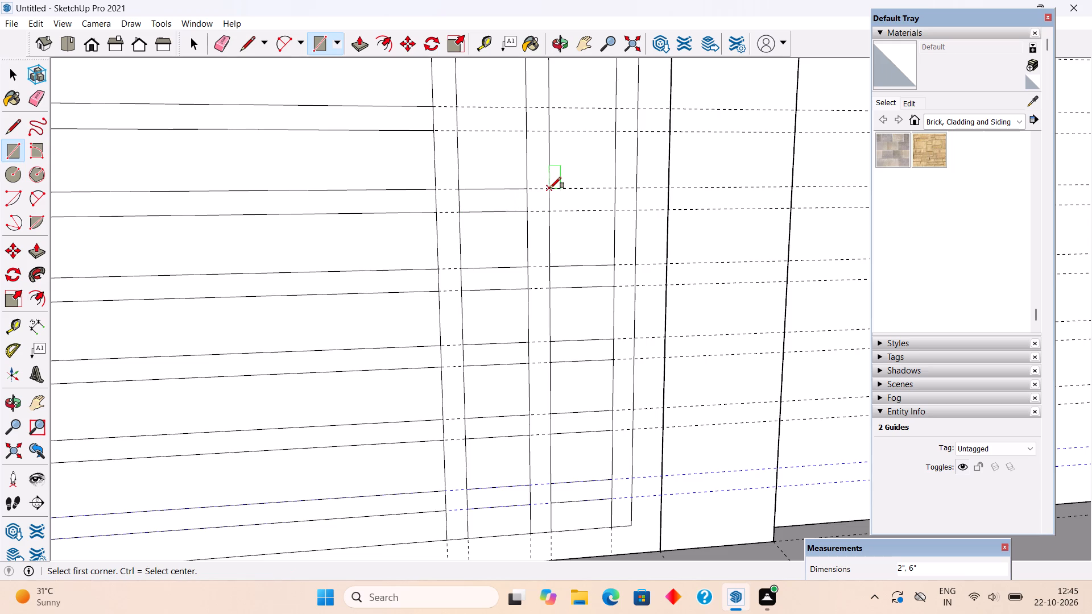
click(552, 188)
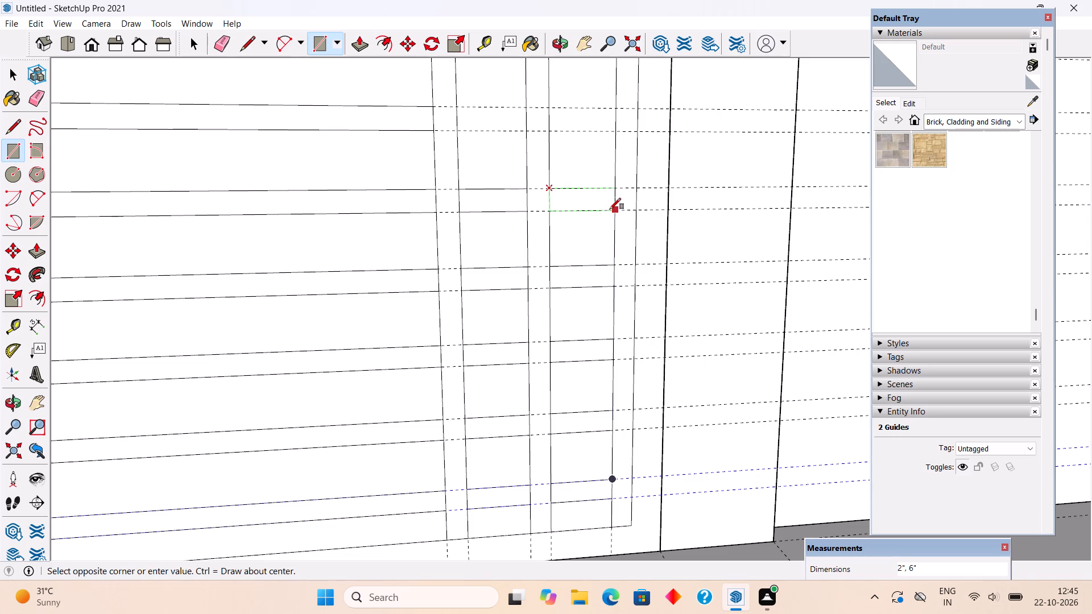
click(614, 211)
Draw six 2" by 6" rectangles filling the gaps between the vertical slats in the top three slat rows.
scroll(629, 204, down, 12)
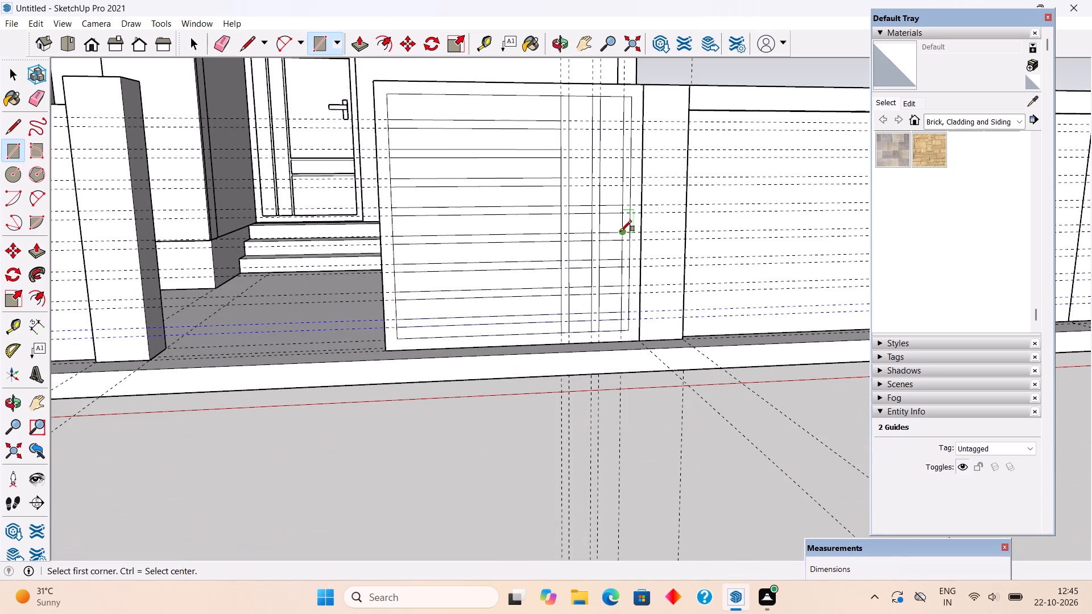
scroll(608, 56, up, 14)
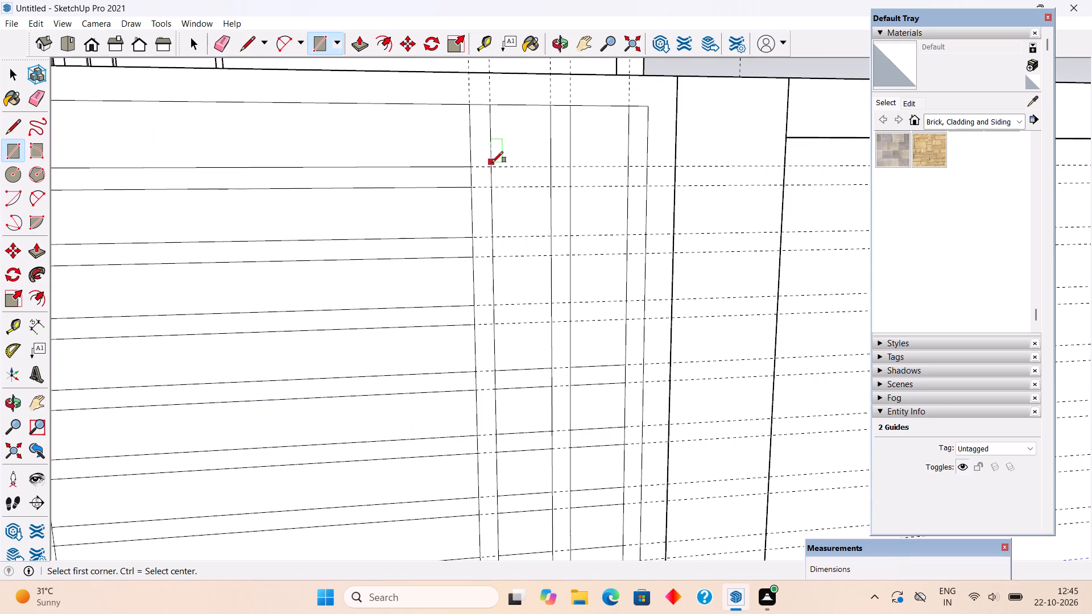
click(494, 168)
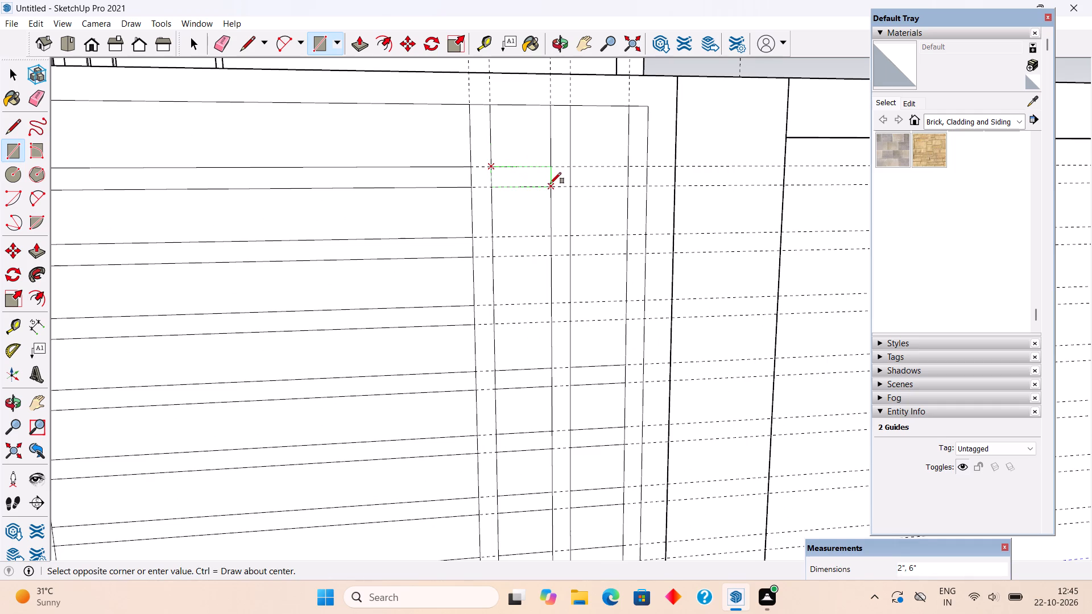
click(551, 184)
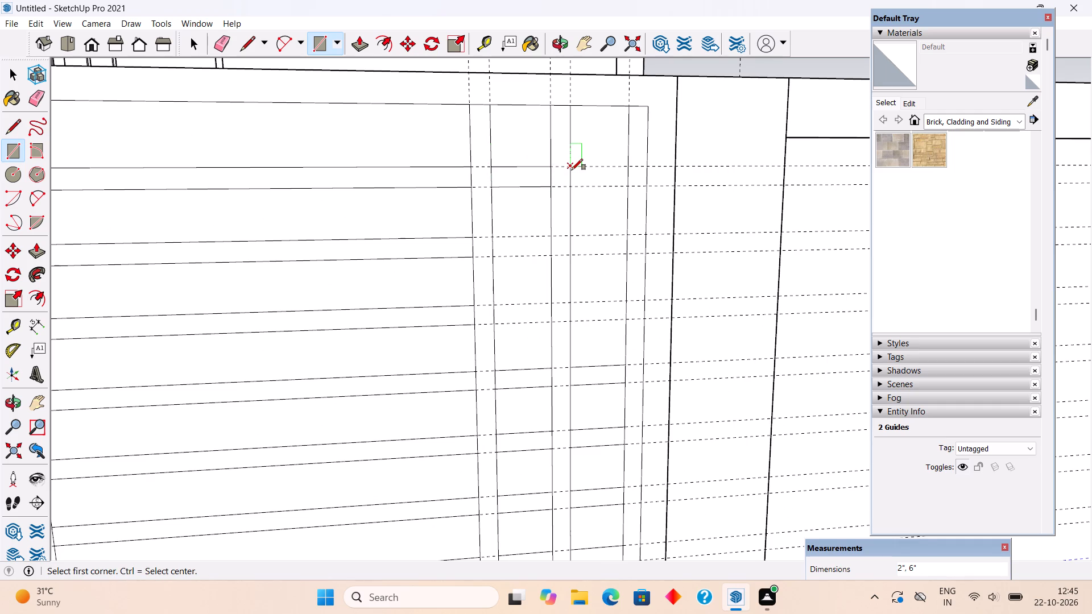
click(572, 170)
click(626, 187)
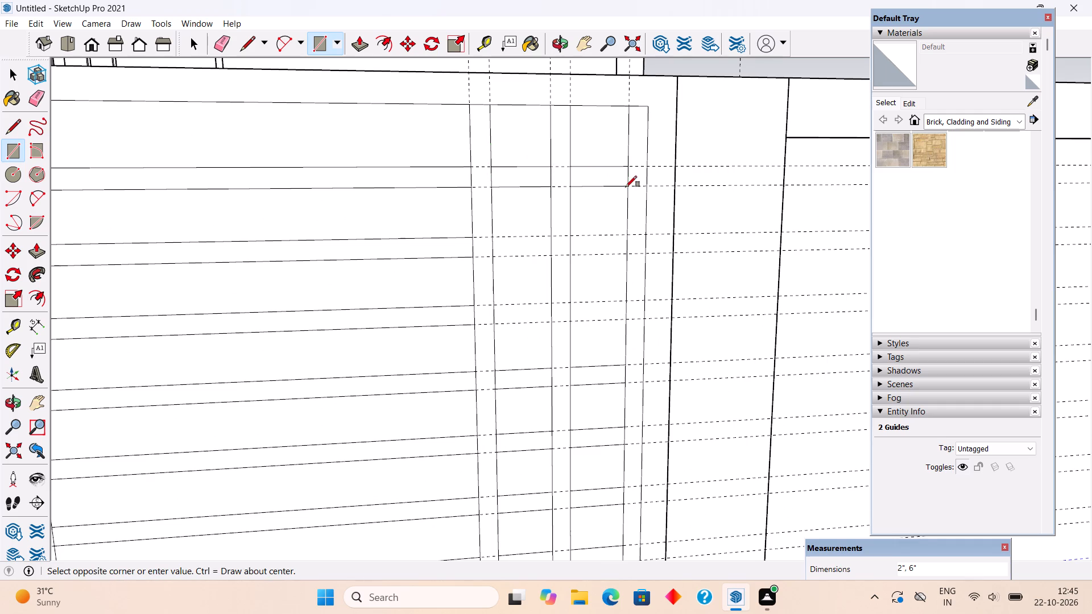
click(491, 238)
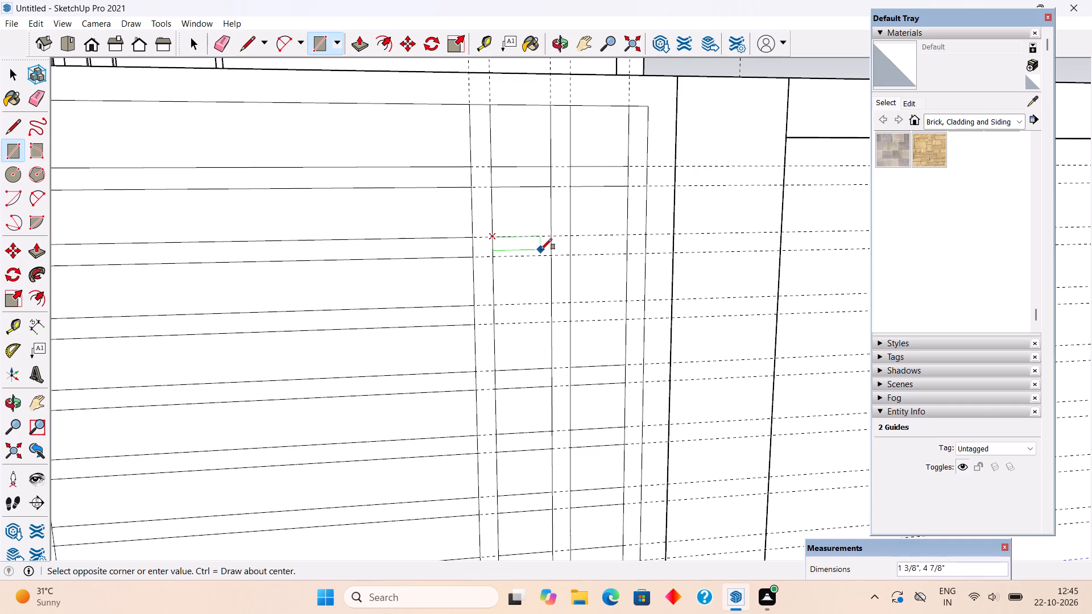
click(551, 255)
click(572, 237)
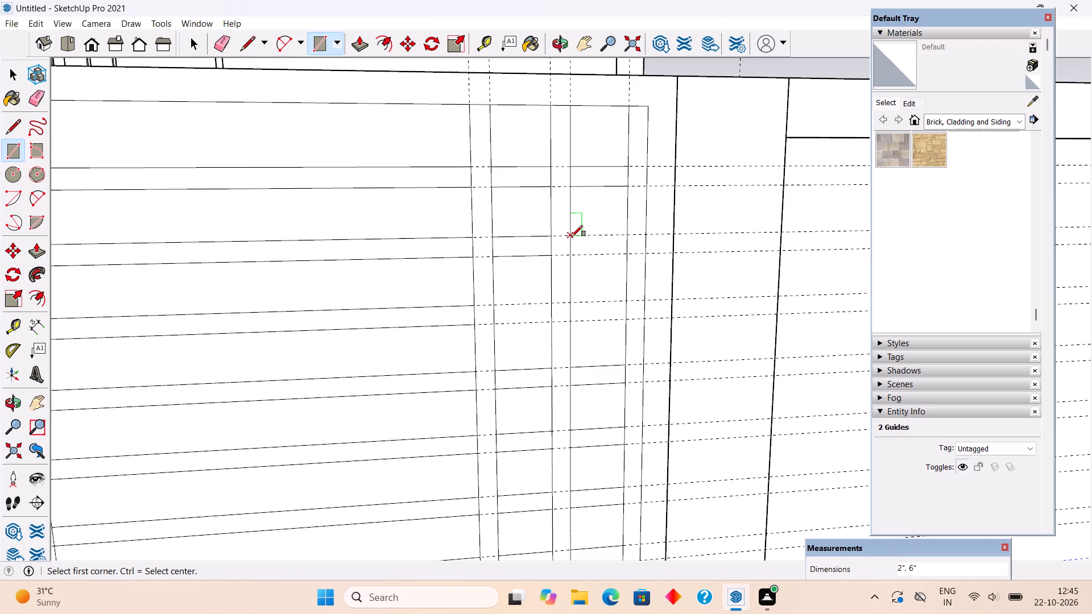
click(632, 252)
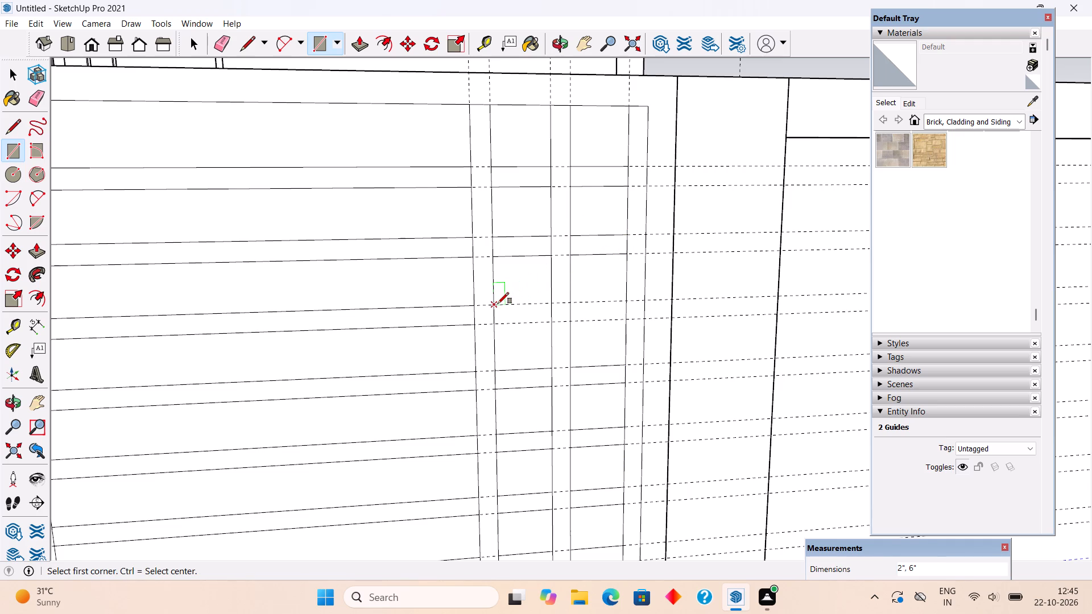
click(498, 304)
click(553, 323)
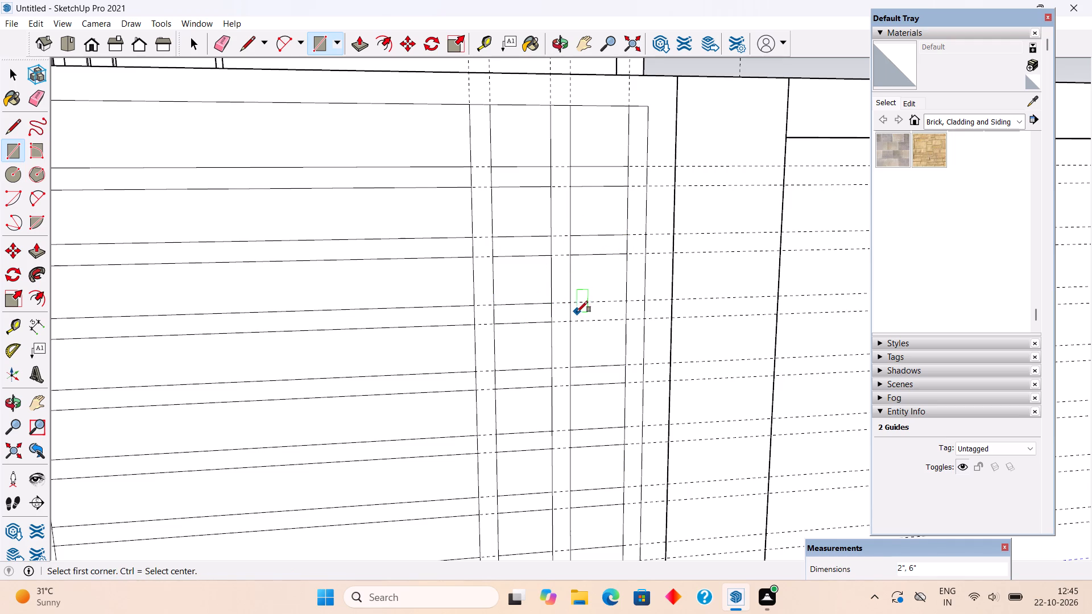
click(572, 305)
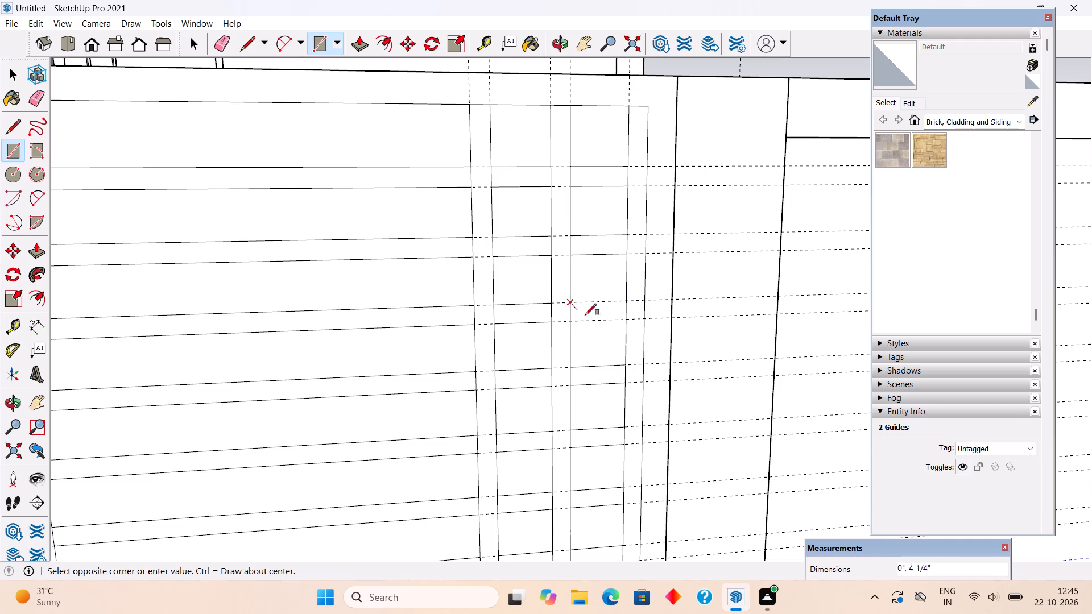
click(623, 319)
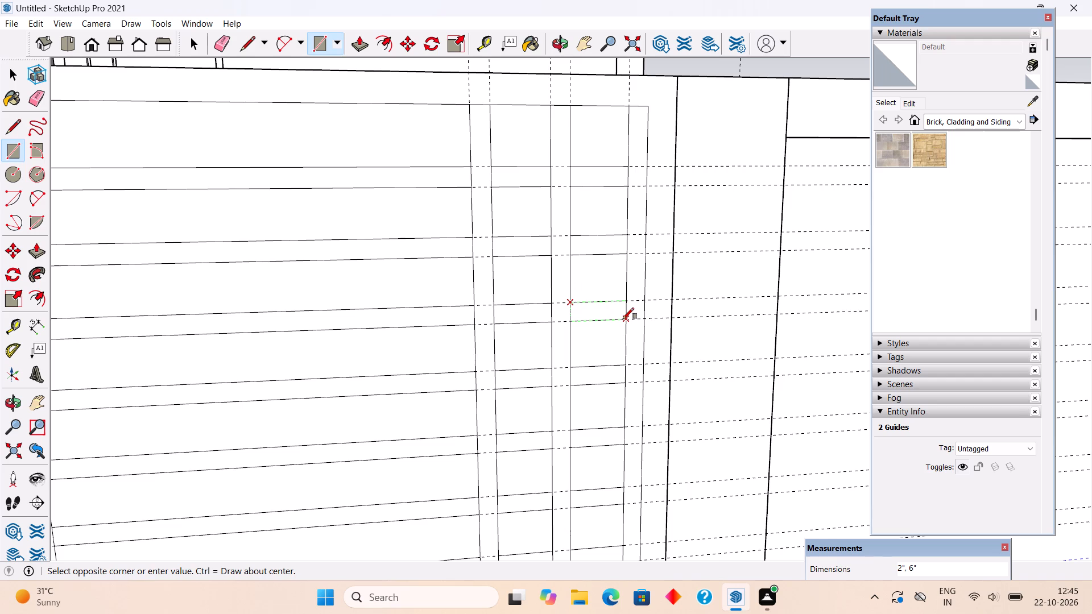
Draw two 2" by 3" rectangles across the frame strip beside the post, at the second slat row from the top and third from the bottom.
scroll(566, 241, down, 5)
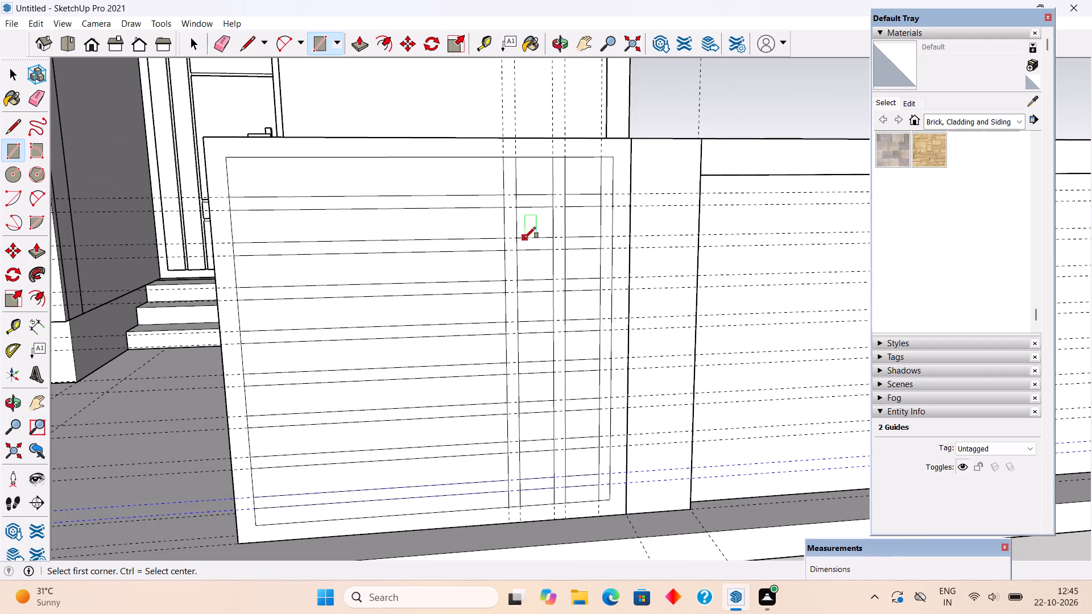
click(614, 238)
click(626, 249)
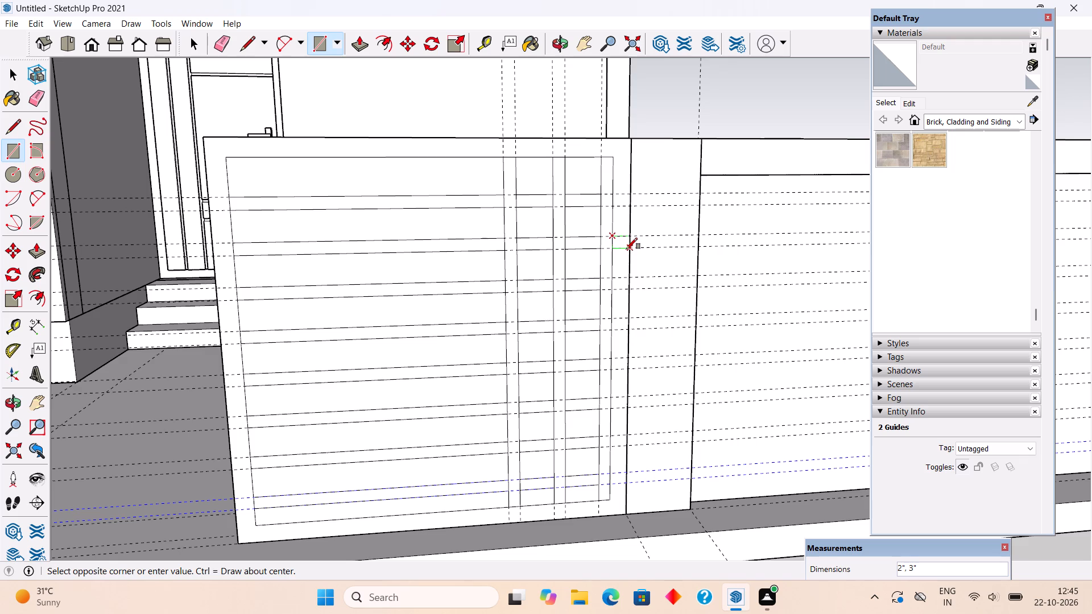
click(614, 397)
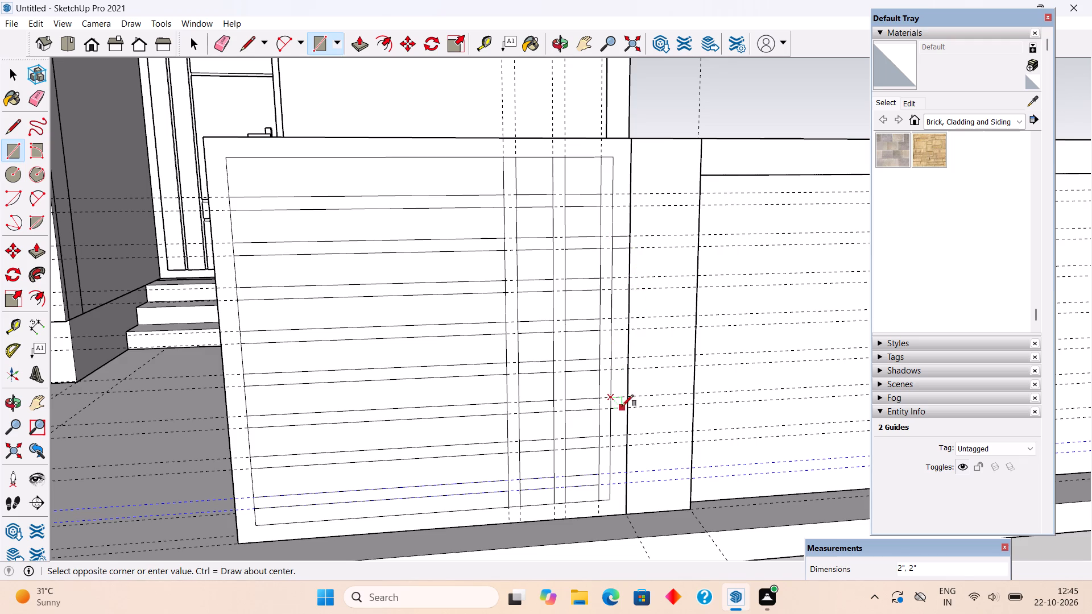
click(628, 408)
Erase the eight short edge segments where the horizontal slats meet the gate frame's inner edge on the side nearest the steps.
key(space)
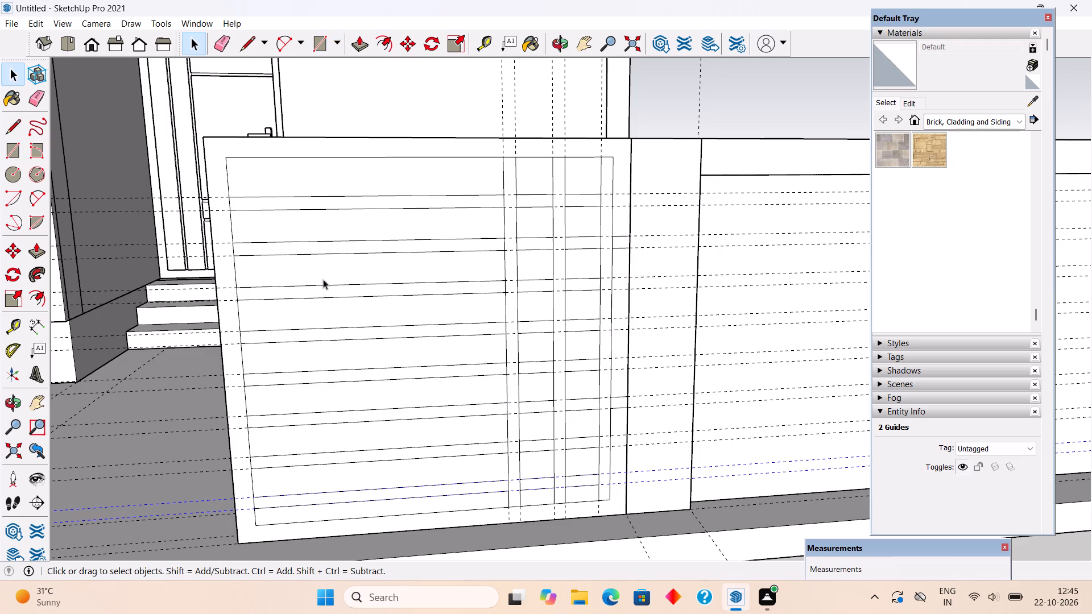
scroll(249, 218, up, 3)
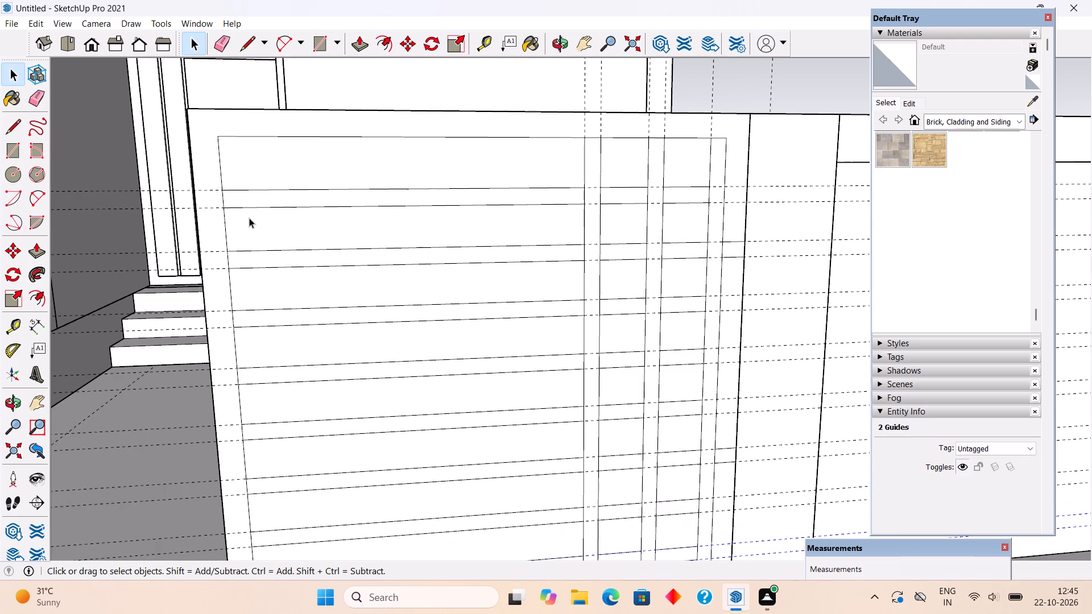
click(255, 227)
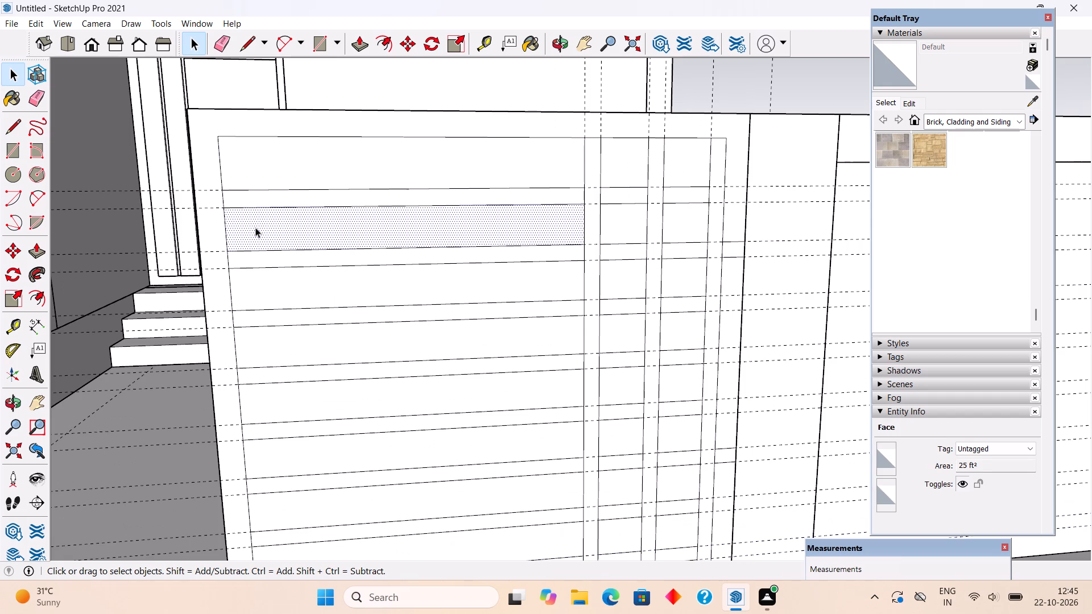
key(e)
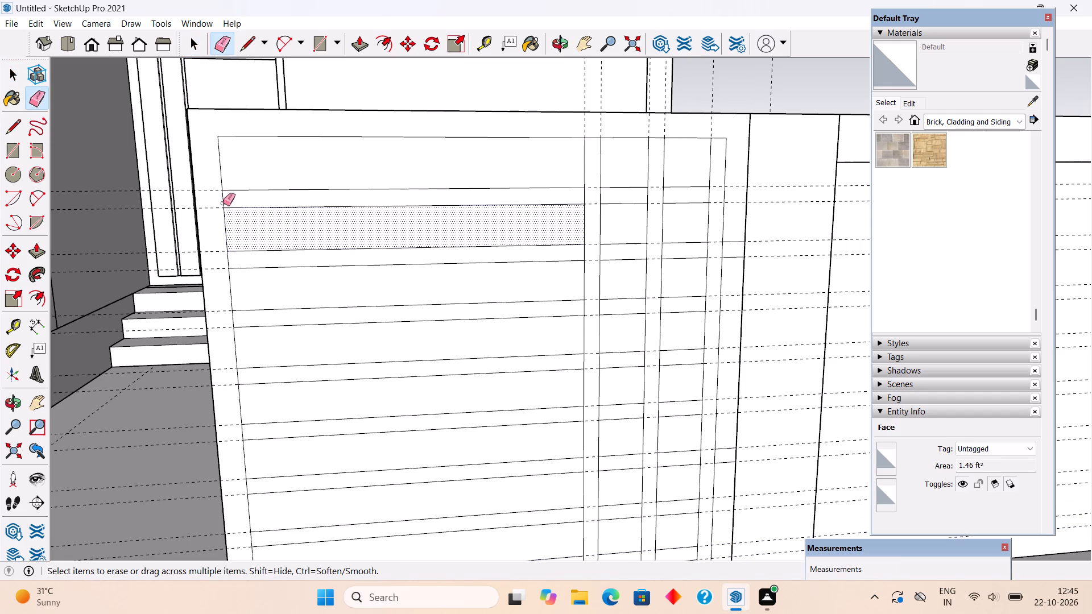
click(223, 203)
click(227, 262)
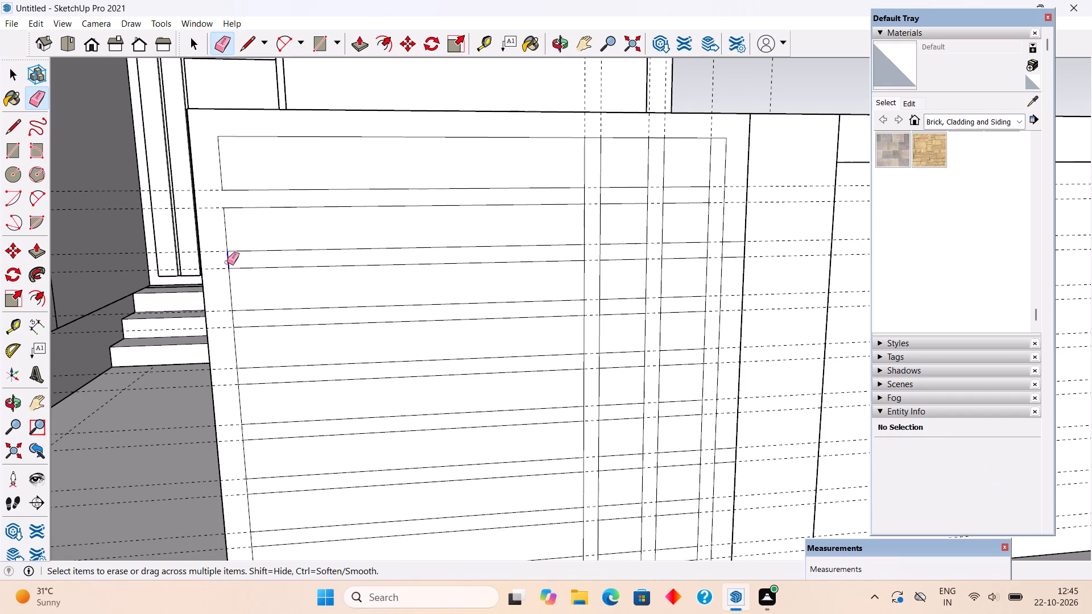
click(234, 322)
click(238, 377)
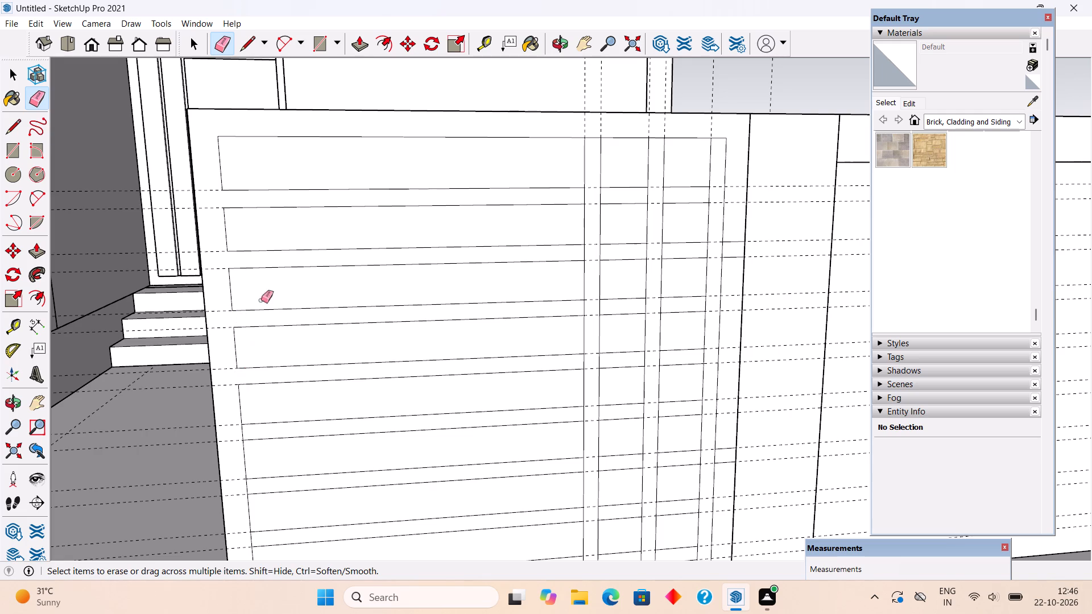
scroll(263, 199, down, 4)
scroll(254, 380, up, 4)
click(245, 362)
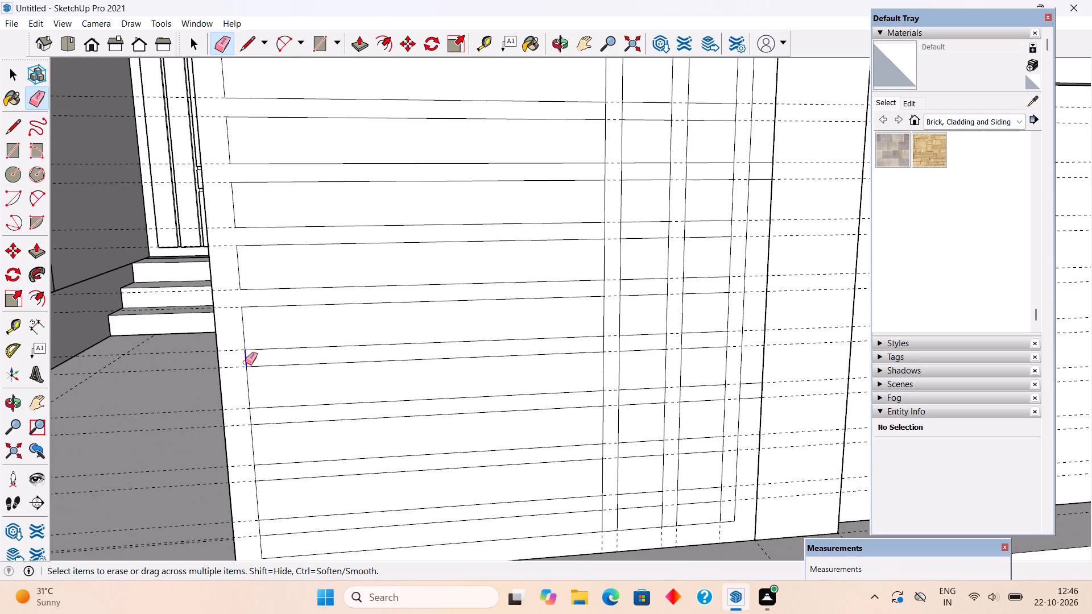
click(250, 418)
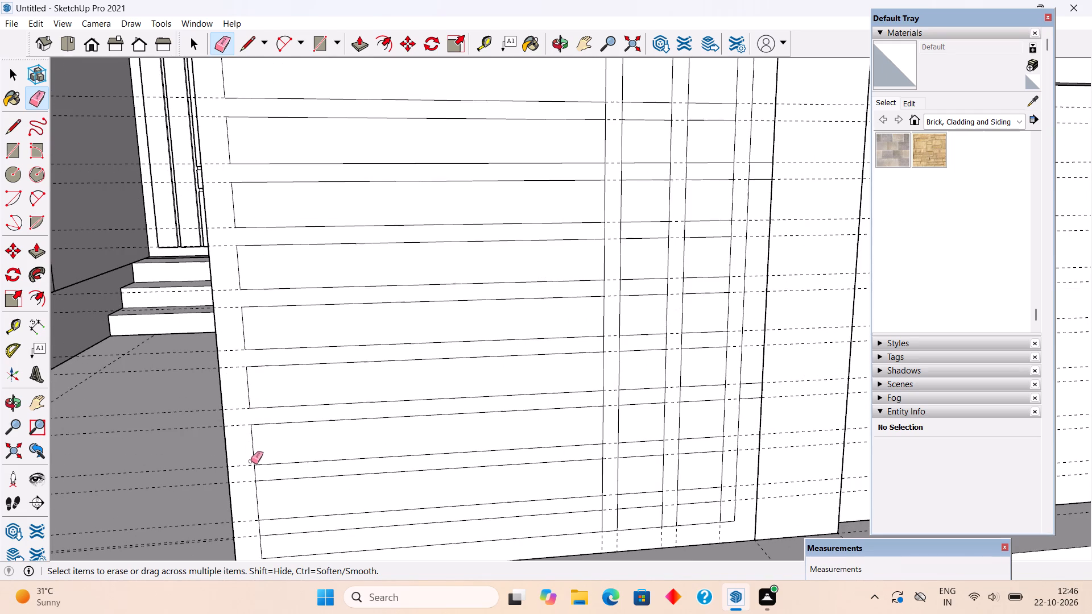
click(256, 473)
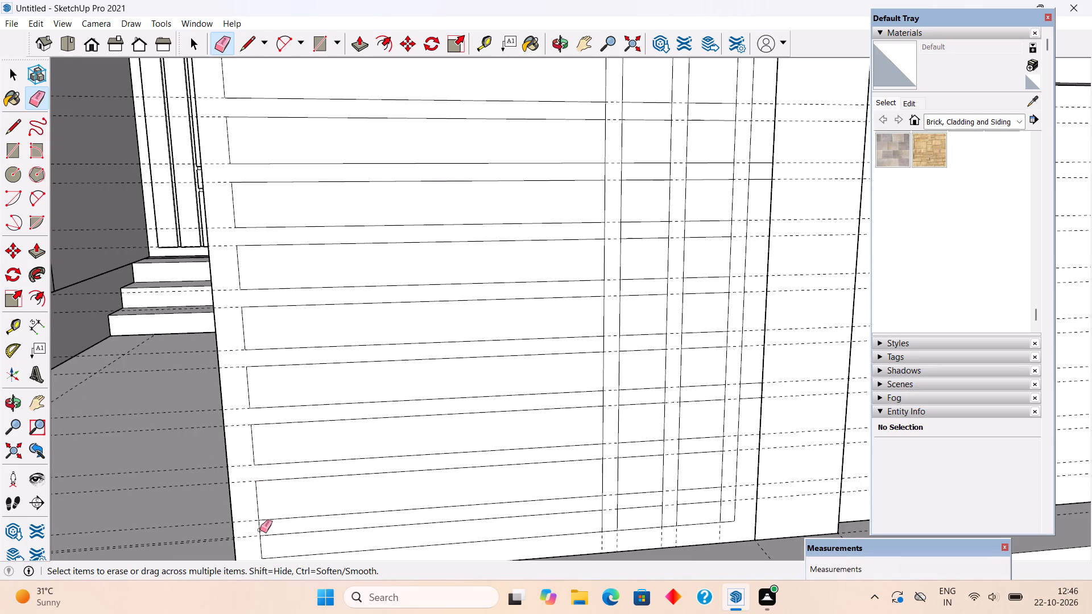
click(259, 530)
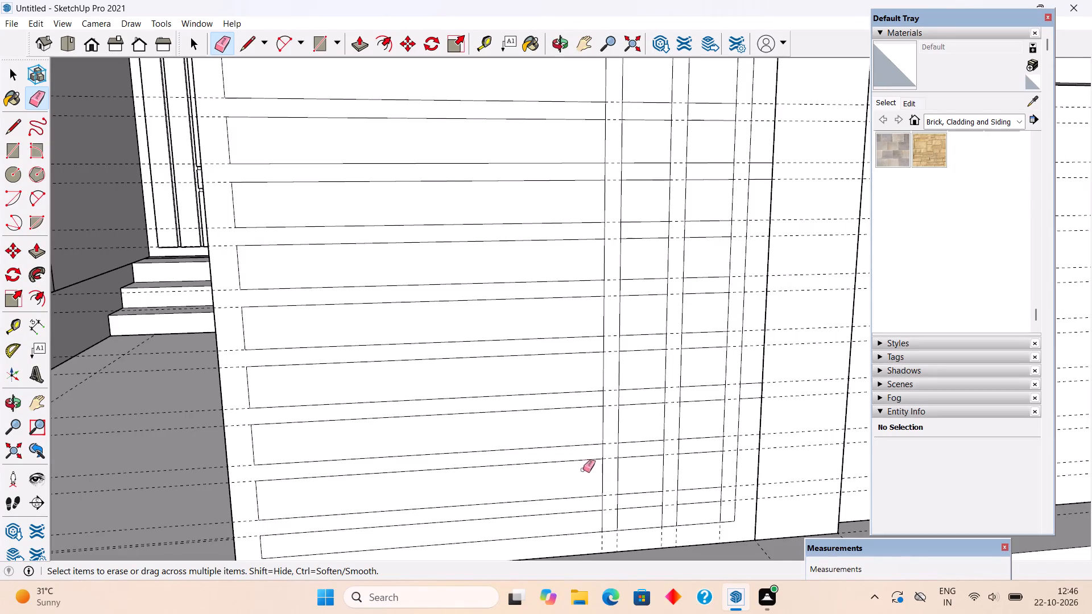
Erase the eight short edge segments where the horizontal slats meet the near edge of the first vertical slat.
scroll(607, 506, up, 1)
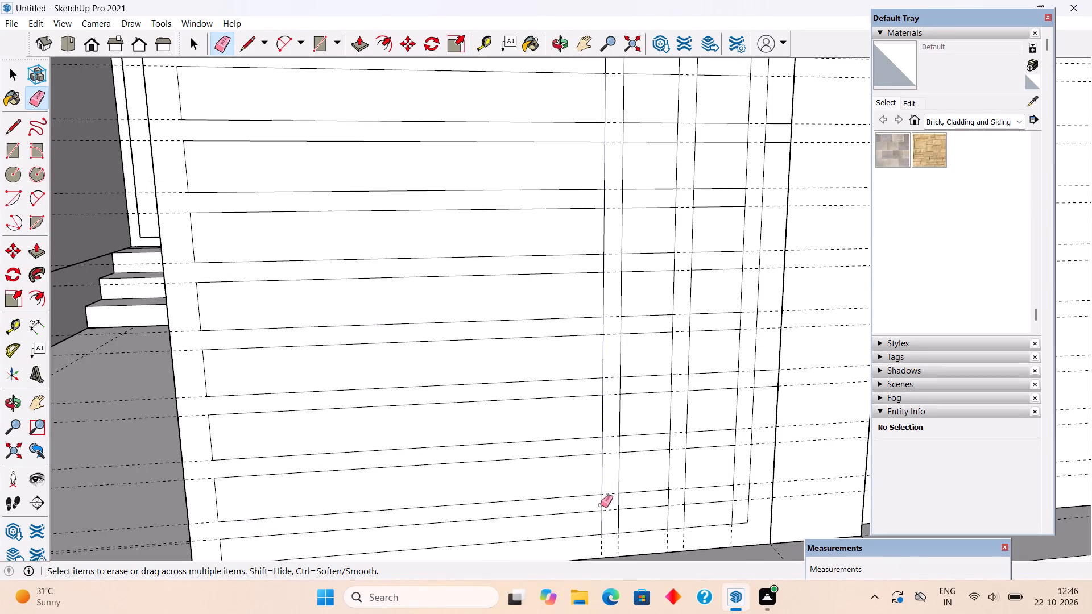
click(601, 505)
click(602, 446)
click(601, 387)
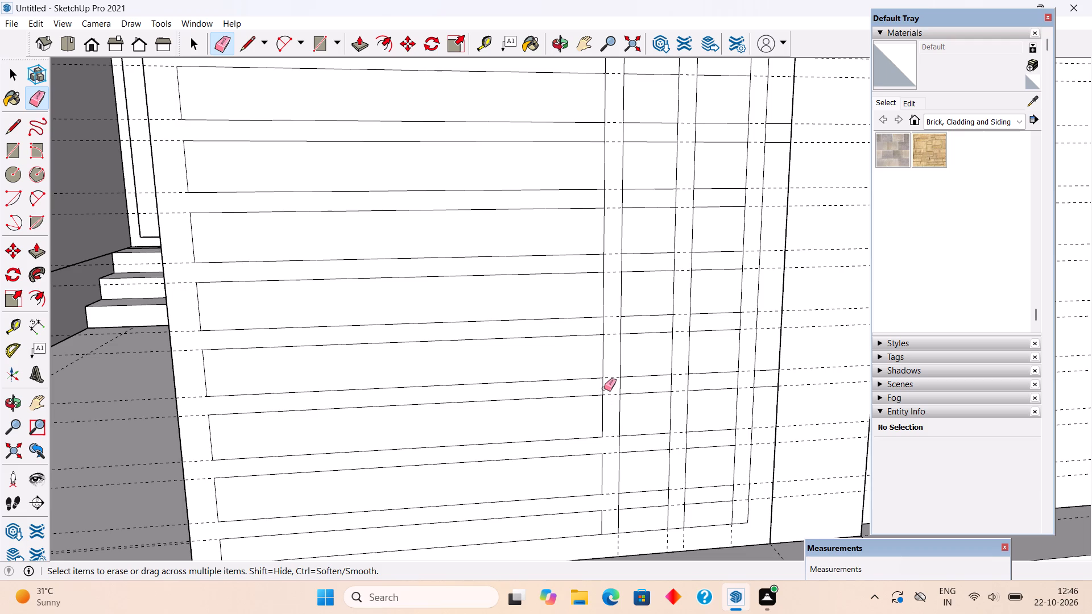
click(603, 389)
click(603, 331)
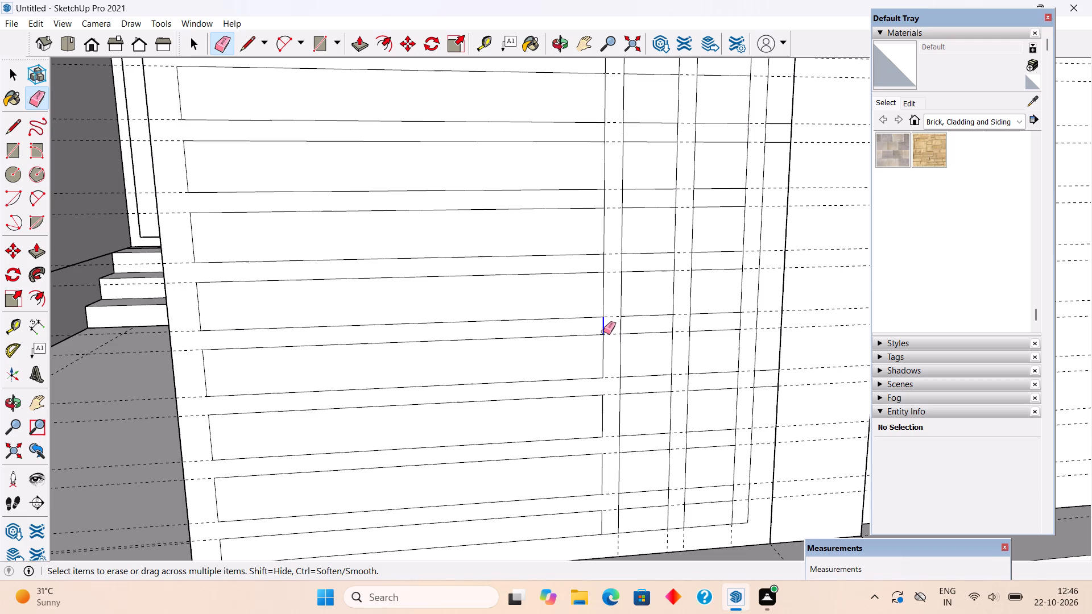
click(605, 266)
click(603, 200)
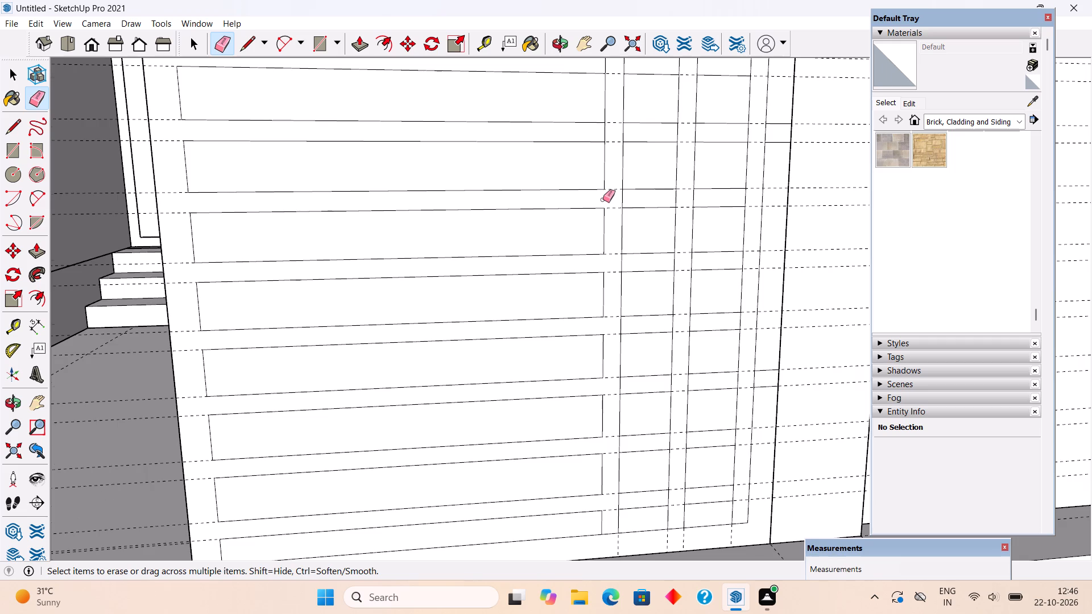
scroll(603, 200, down, 10)
scroll(599, 117, up, 10)
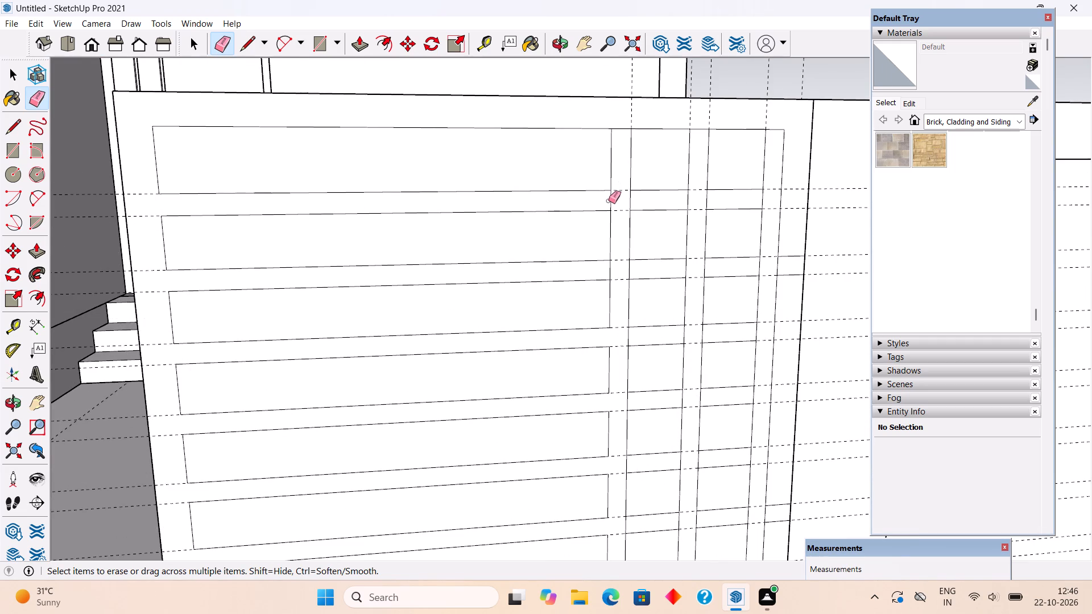
click(611, 201)
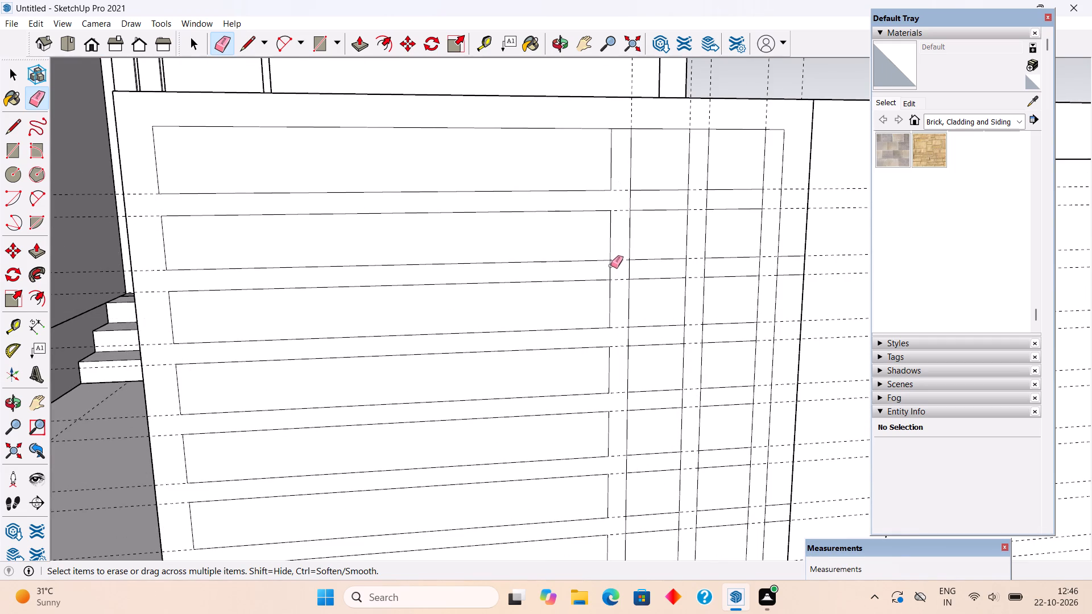
click(611, 267)
Erase the frame-edge segments above the first two vertical slats and the remaining vertical segments crossing the top horizontal slat.
click(619, 129)
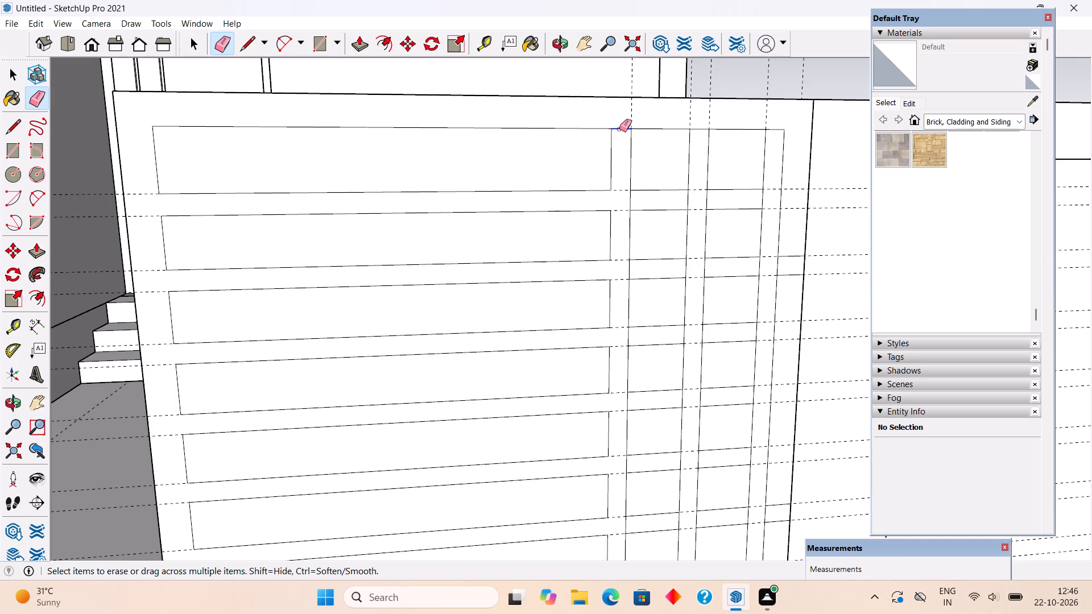
click(700, 130)
click(688, 201)
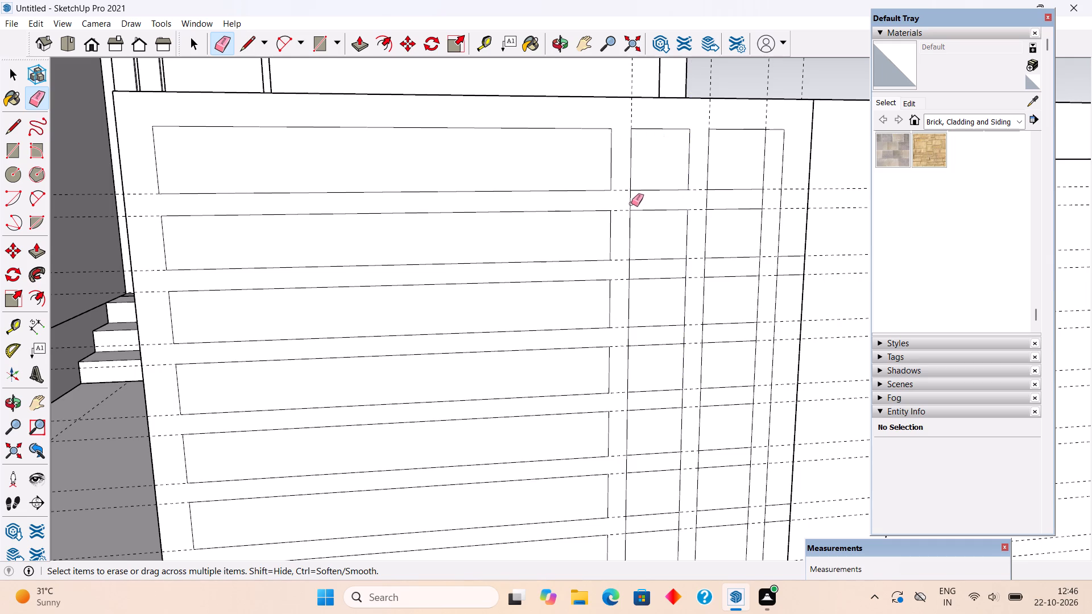
click(630, 203)
click(706, 199)
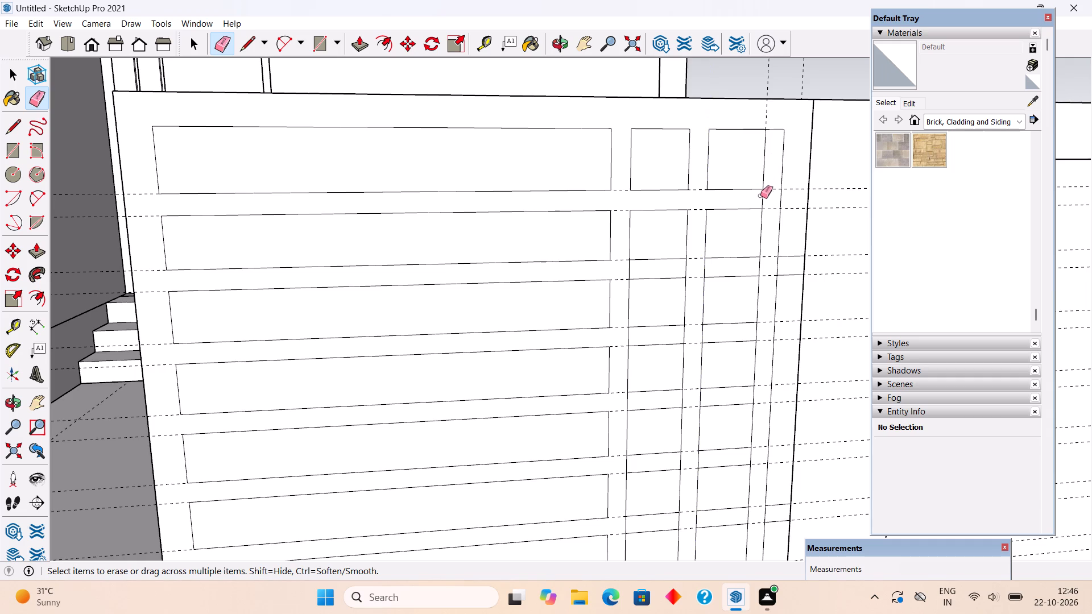
click(764, 197)
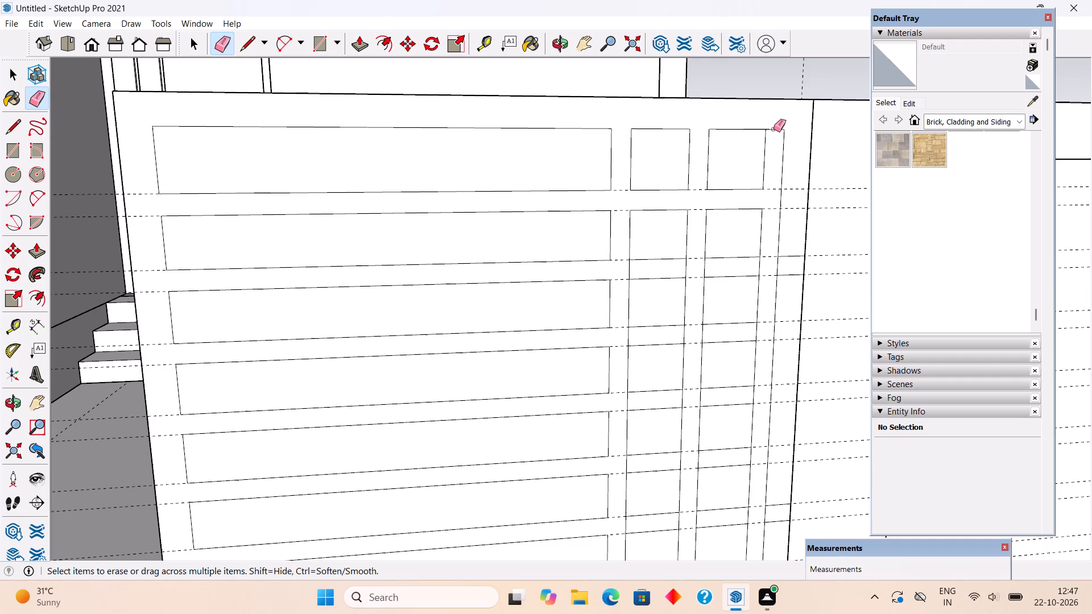
Draw lines extending the frame's inner edge beside the post to the gate's outer edges, 3" at the top and down to the bottom.
key(l)
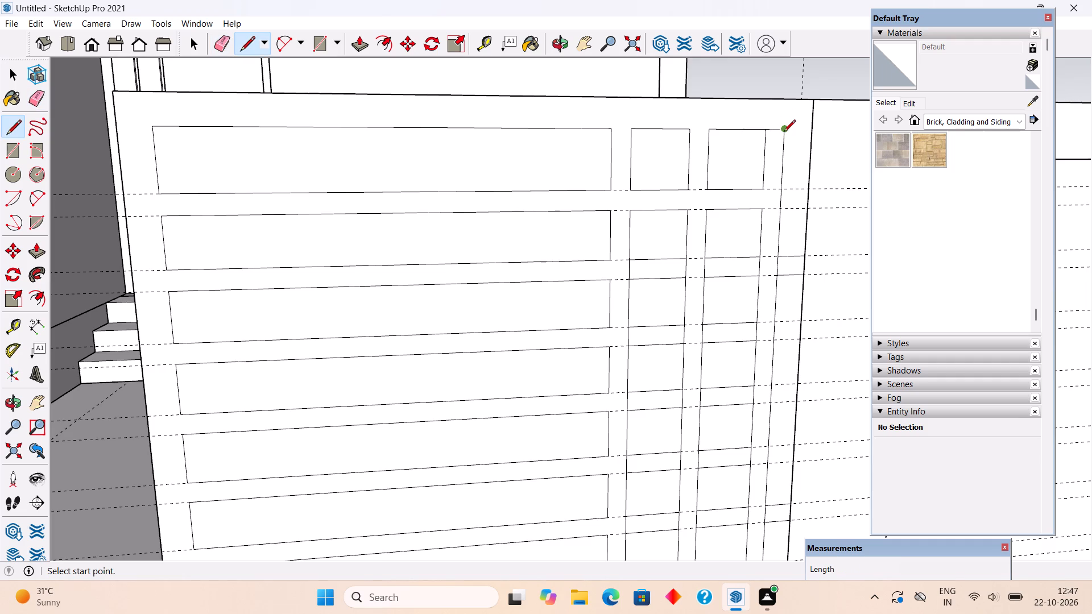
click(784, 132)
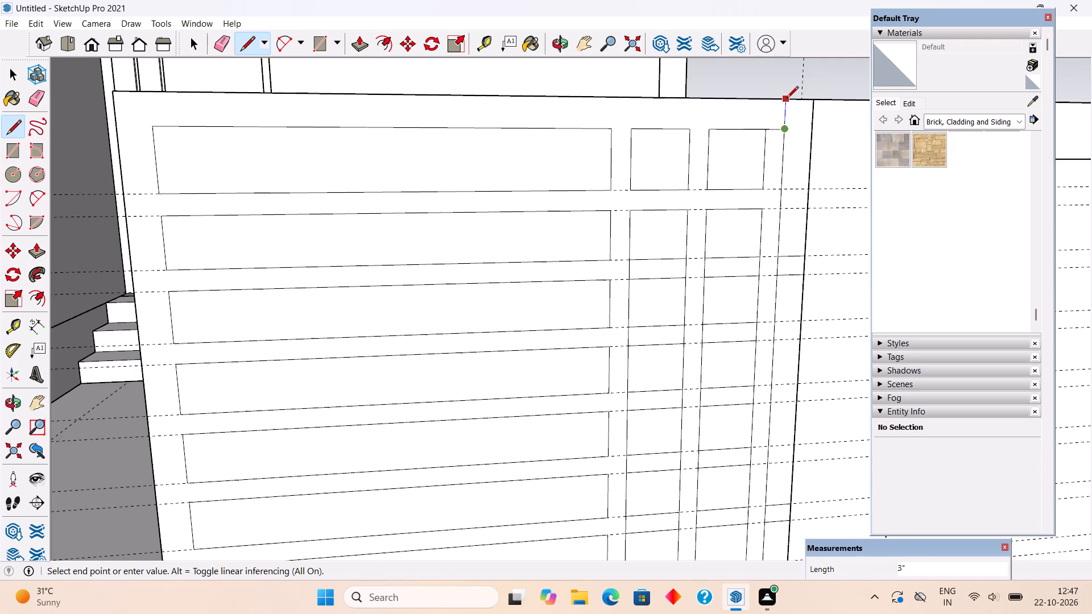
click(787, 99)
scroll(764, 137, down, 7)
scroll(763, 450, up, 10)
click(760, 396)
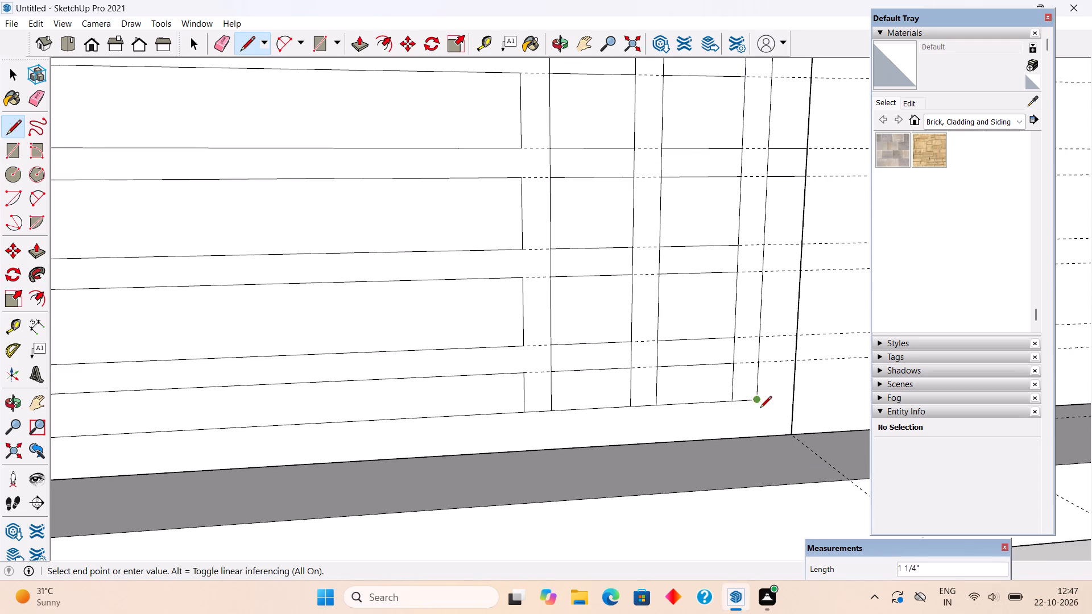
click(759, 432)
key(space)
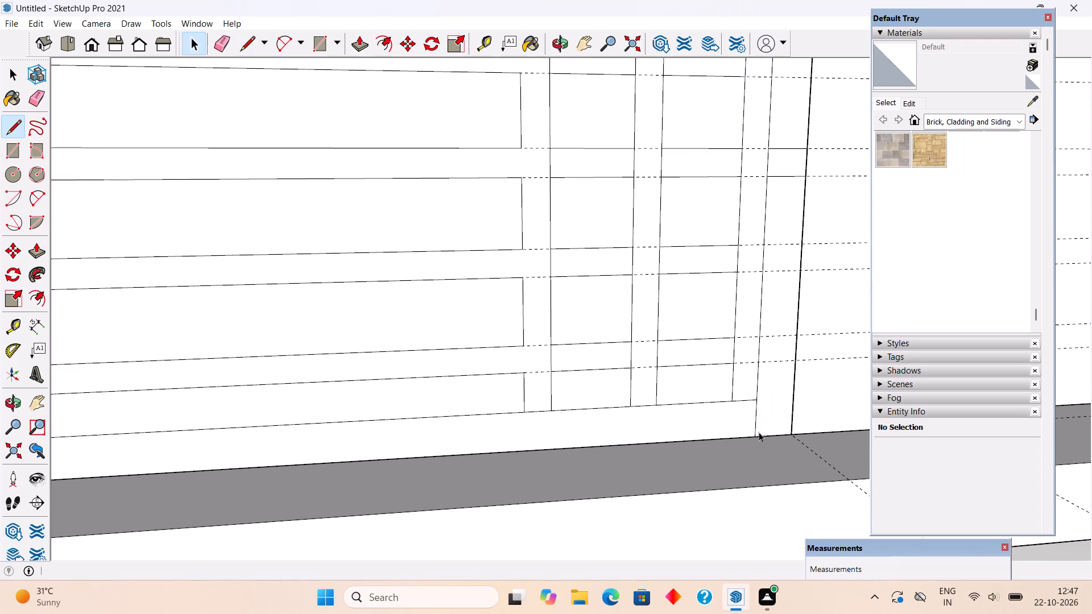
Erase the short frame-edge segment above the third vertical slat, beside the post.
scroll(738, 446, down, 5)
scroll(695, 419, down, 4)
scroll(746, 234, down, 2)
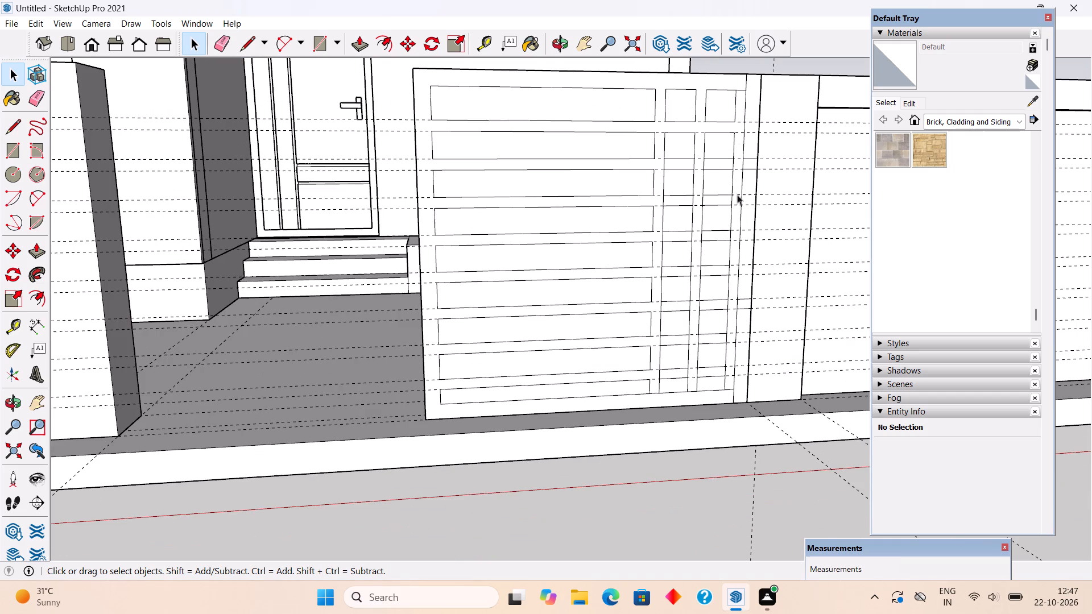
scroll(743, 94, up, 4)
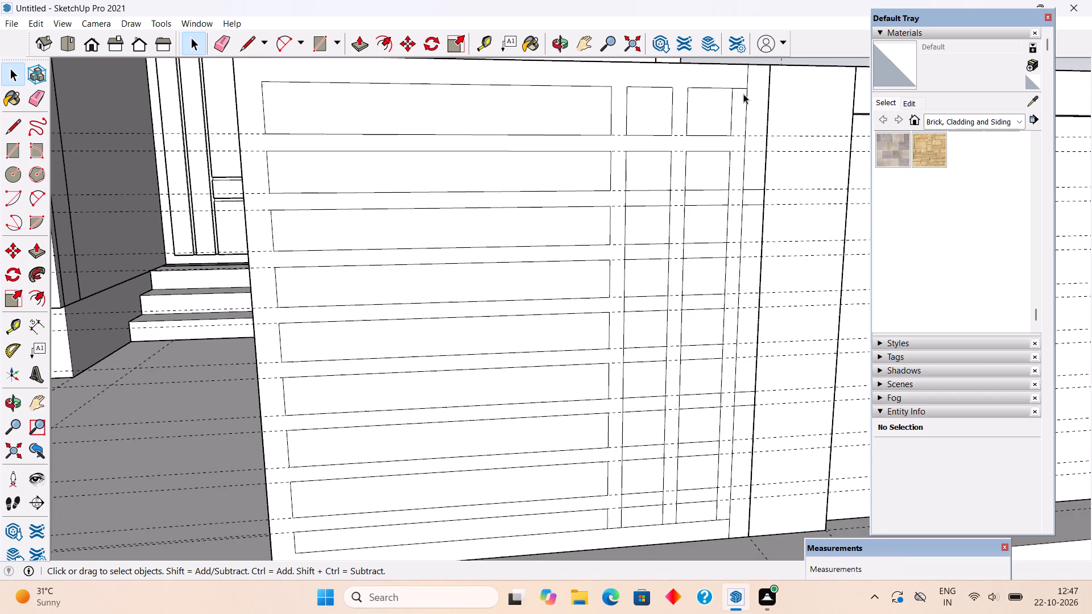
key(e)
click(742, 89)
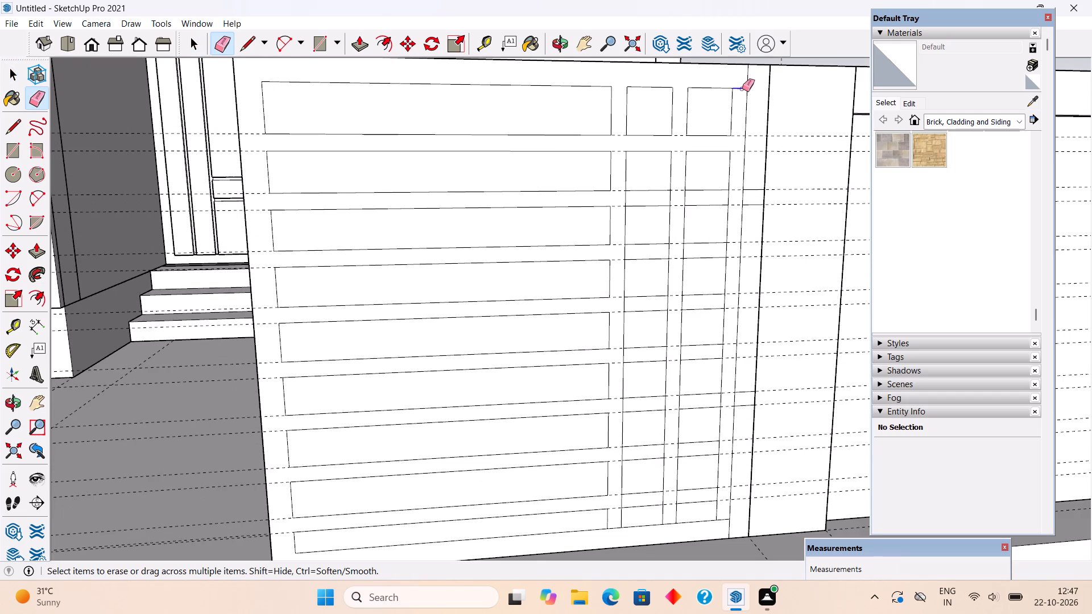
Erase the four short vertical edge segments where the vertical slats cross the second horizontal slat from the top.
click(729, 198)
click(684, 199)
click(670, 198)
click(628, 198)
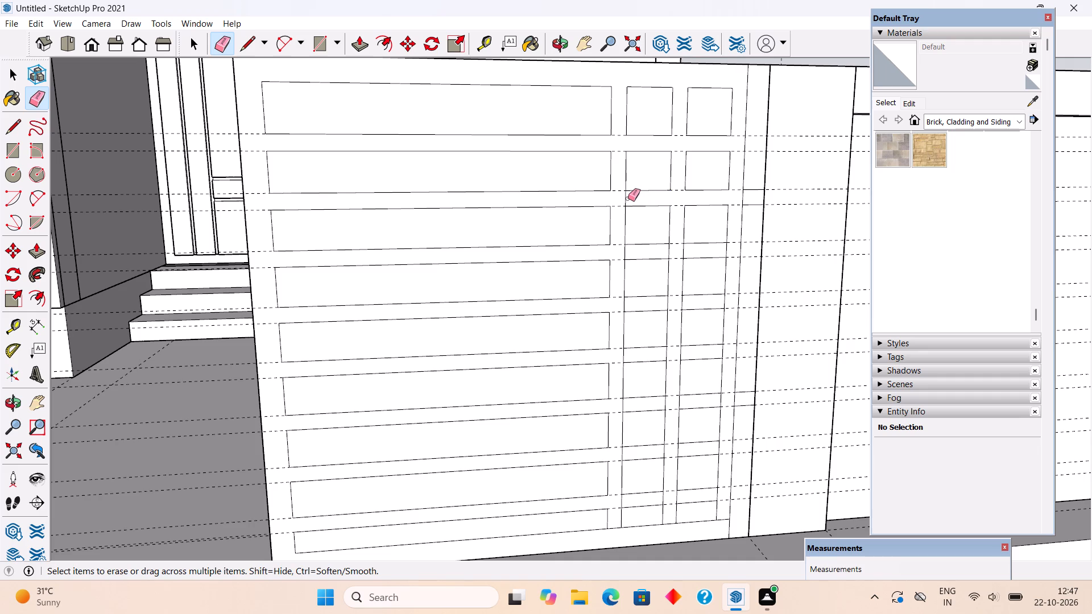
click(627, 199)
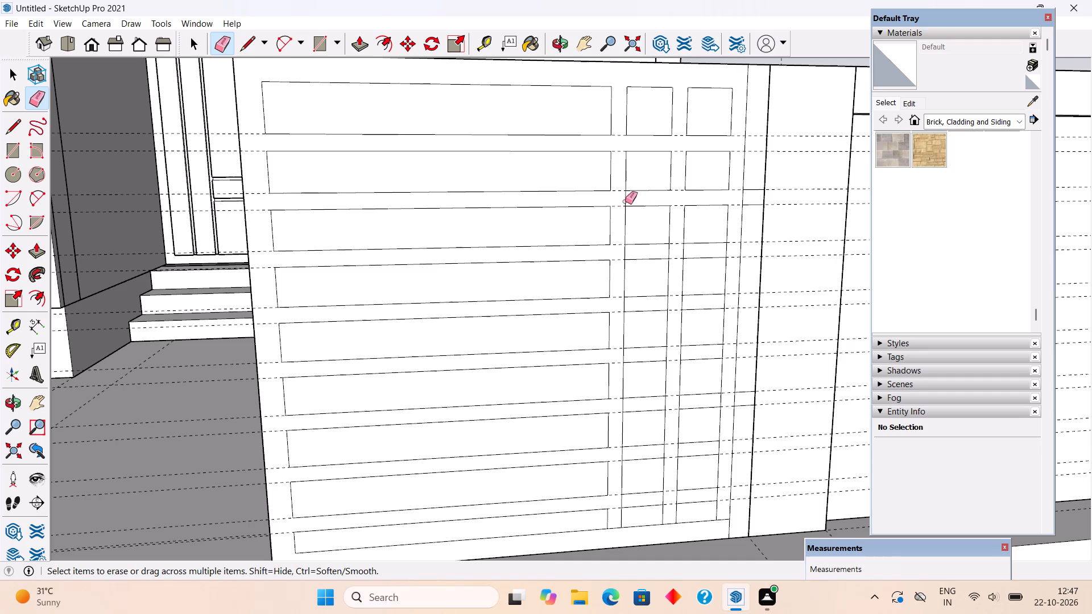
click(625, 201)
Erase the four vertical segments crossing the third horizontal slat and the frame inner-edge segment beside the post crossing the second slat.
scroll(620, 239, up, 1)
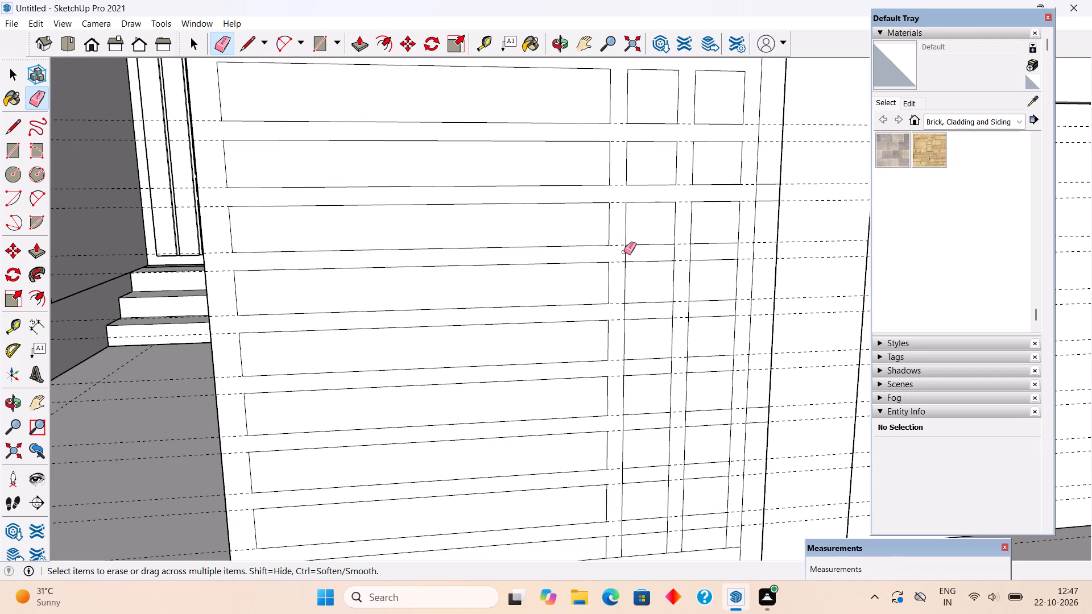
click(625, 255)
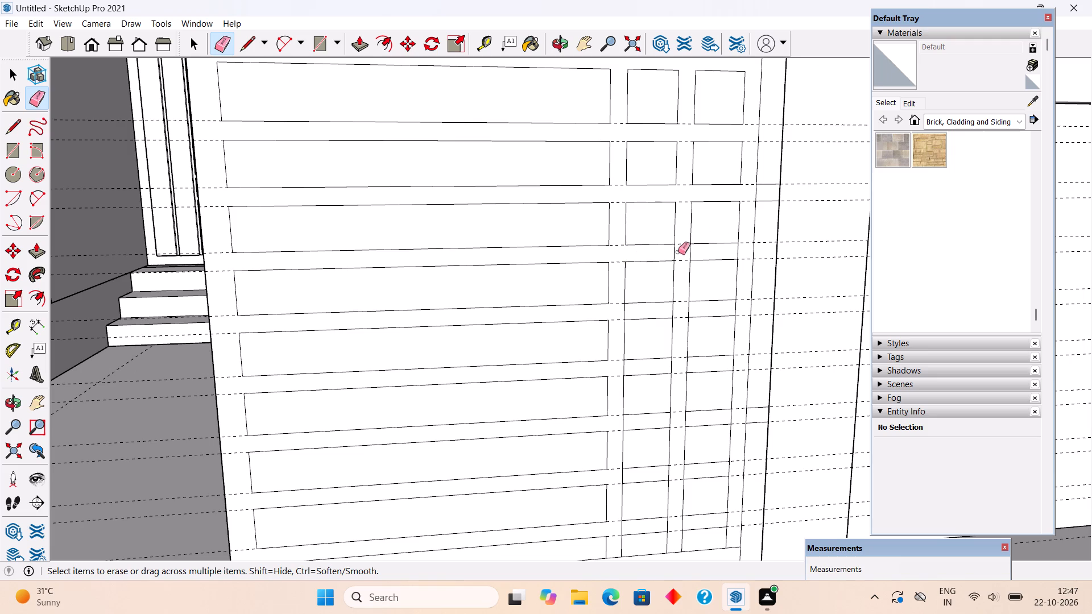
click(675, 256)
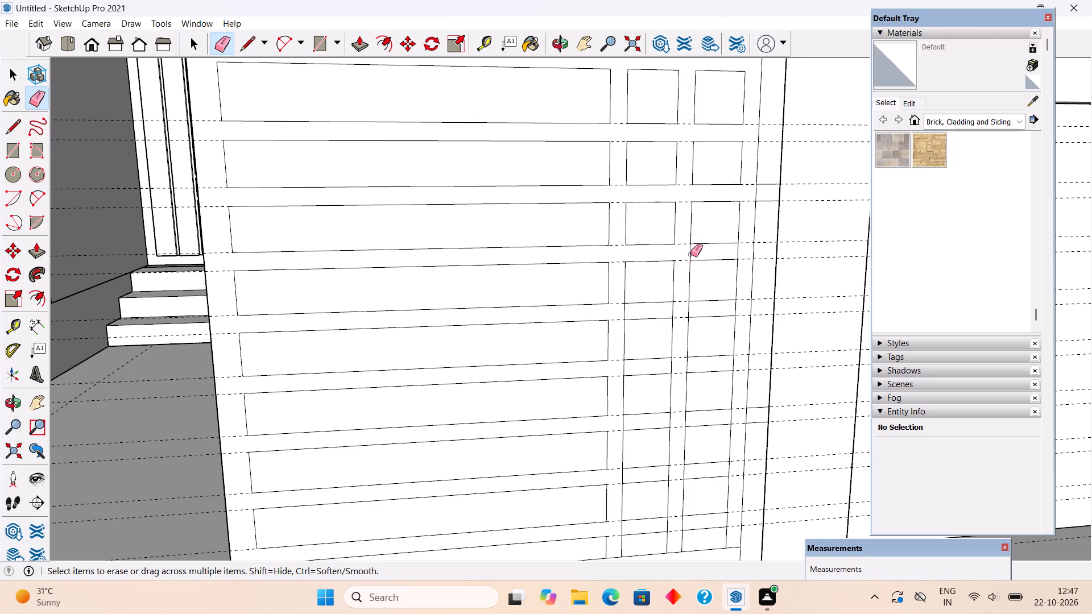
click(690, 254)
click(738, 254)
click(756, 195)
Erase the four short vertical edge segments where the vertical slats cross the fourth horizontal slat from the top.
scroll(615, 188, down, 4)
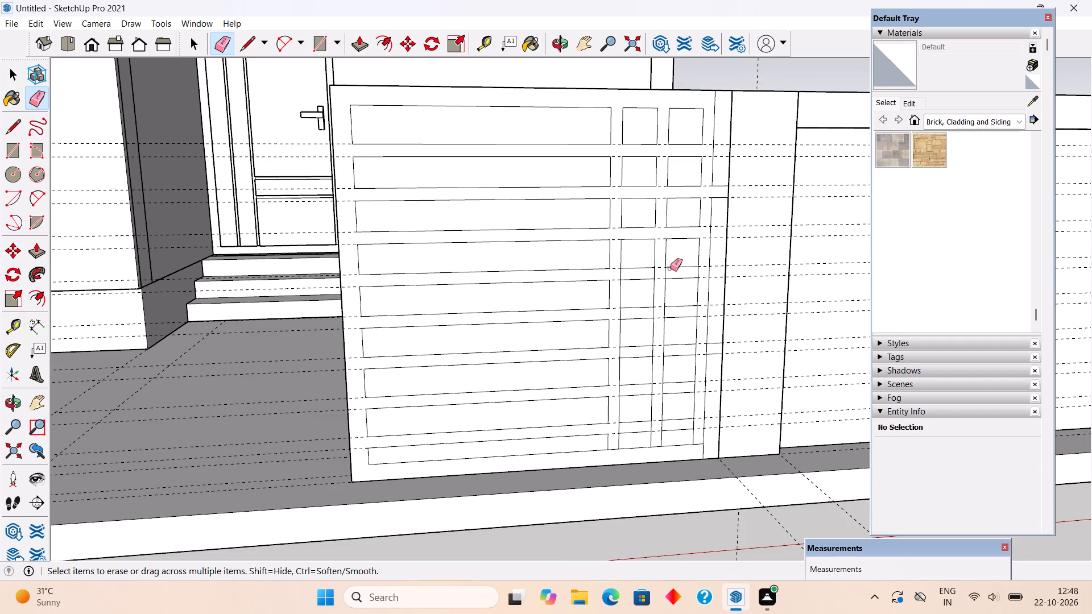
scroll(682, 280, up, 4)
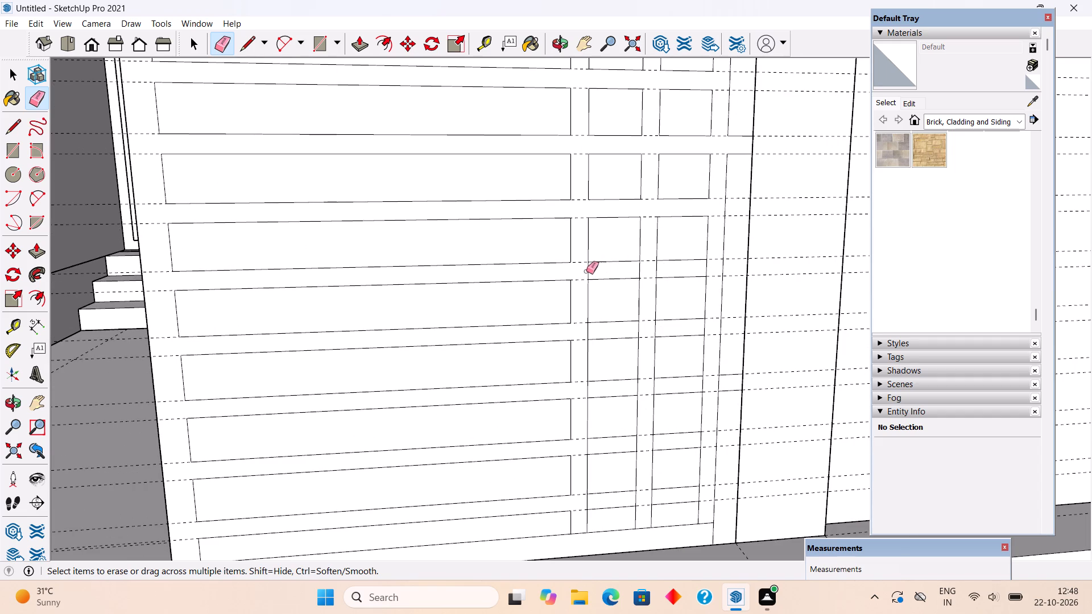
click(586, 271)
click(588, 269)
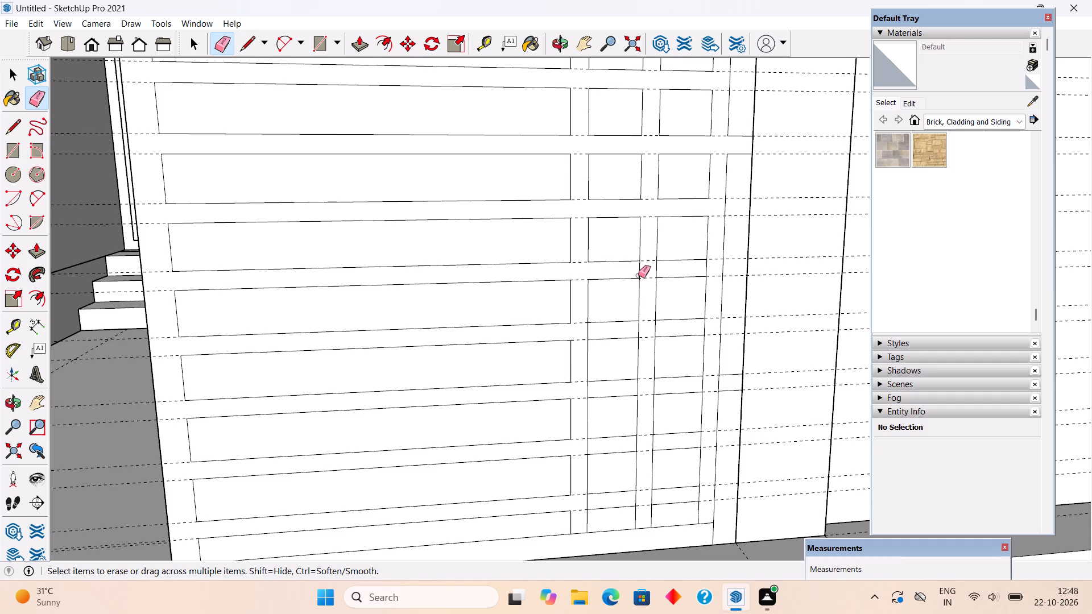
click(639, 275)
click(657, 271)
click(708, 273)
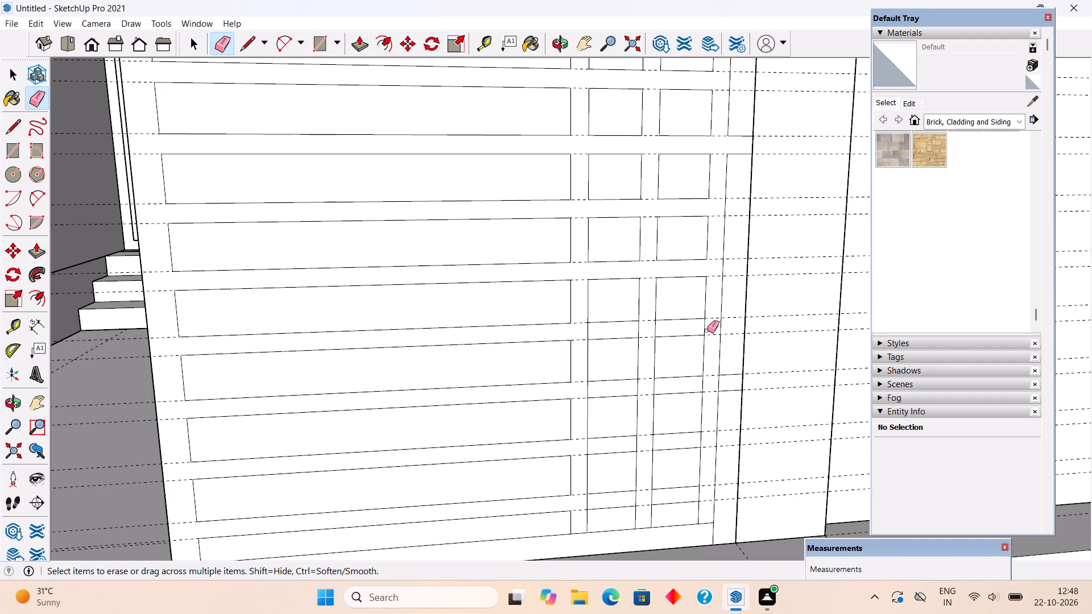
Erase the four short vertical edge segments where the vertical slats cross the fifth horizontal slat from the top.
click(706, 331)
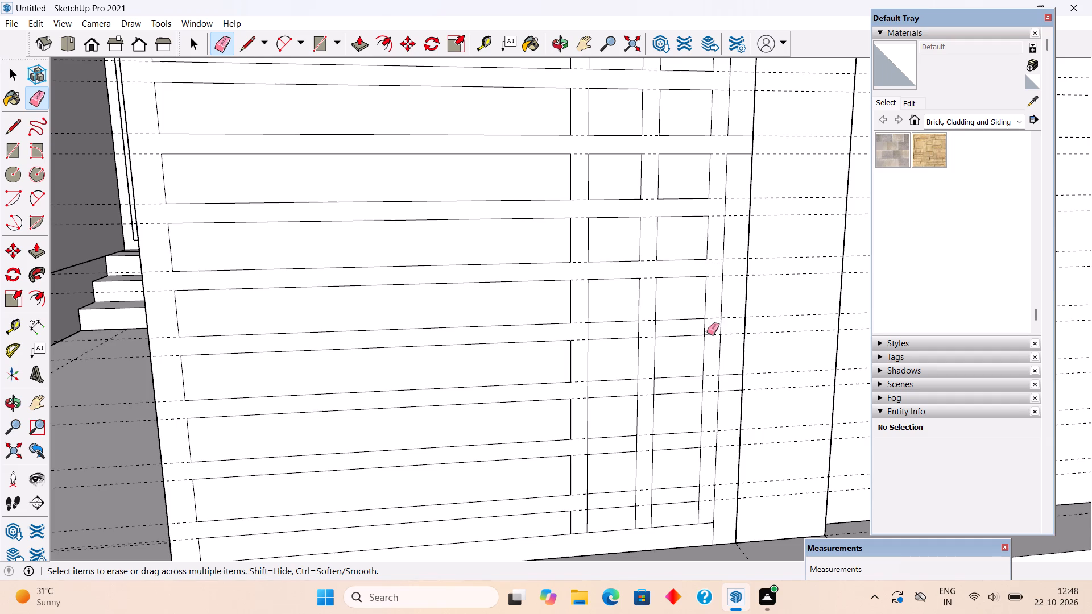
click(704, 328)
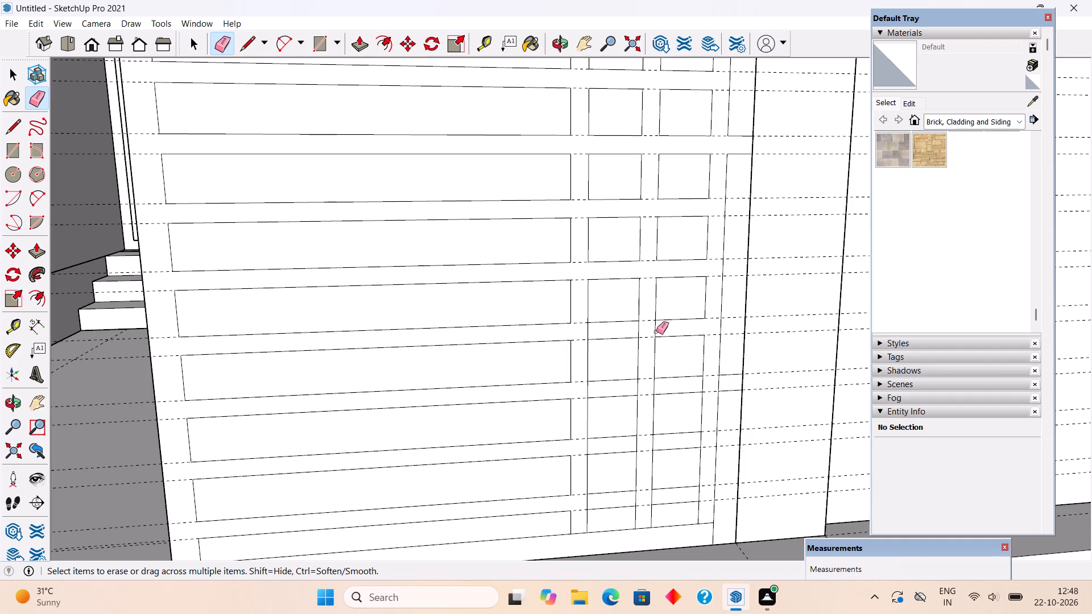
click(656, 331)
click(637, 332)
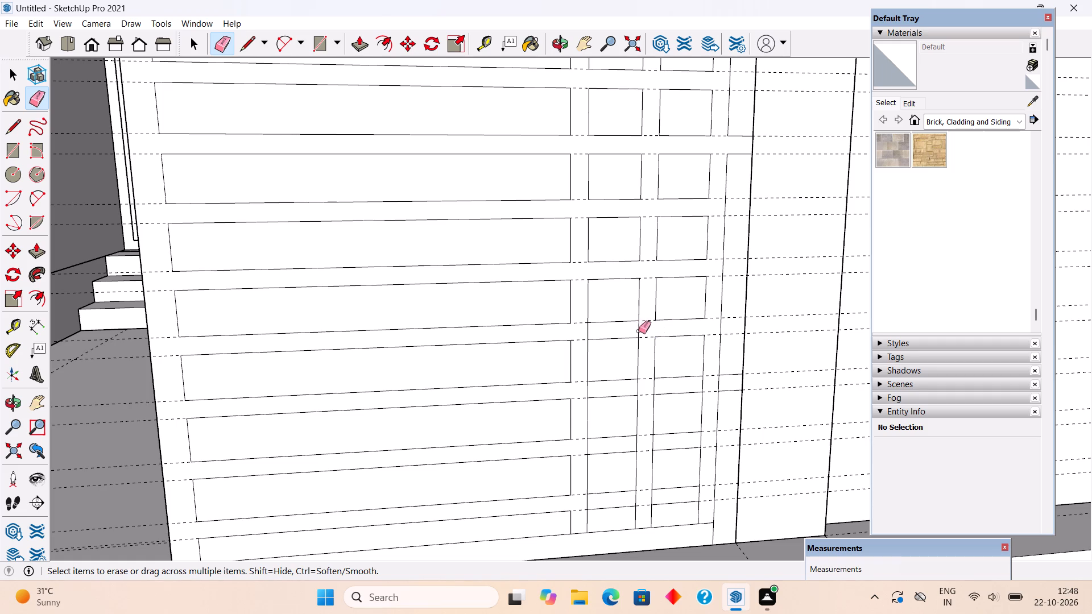
click(640, 330)
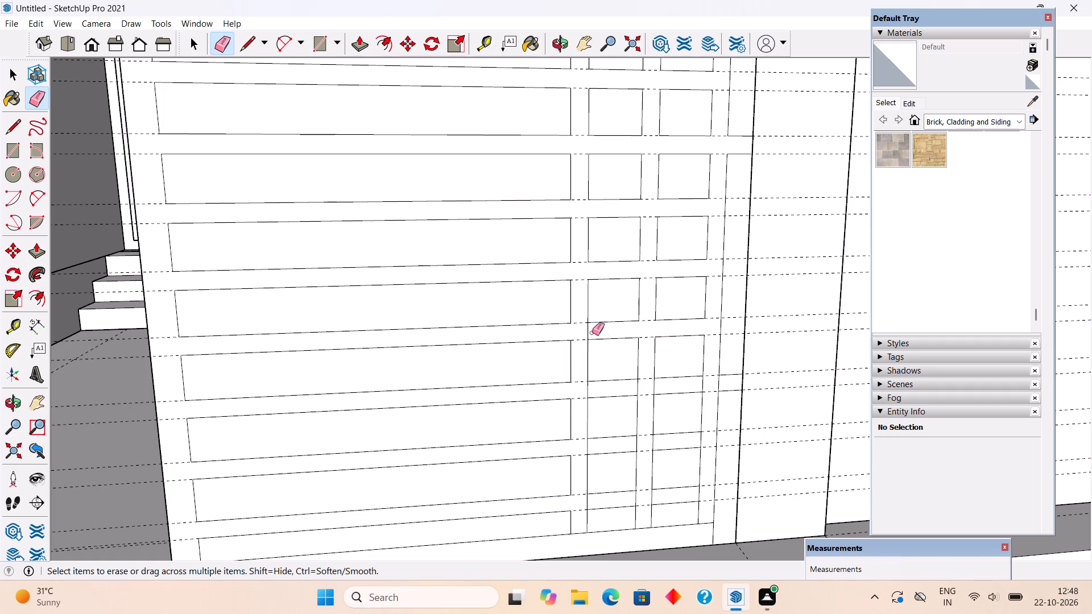
click(587, 335)
Erase the four vertical slat segments and the frame inner-edge segment beside the post that cross the sixth horizontal slat.
scroll(582, 342, down, 1)
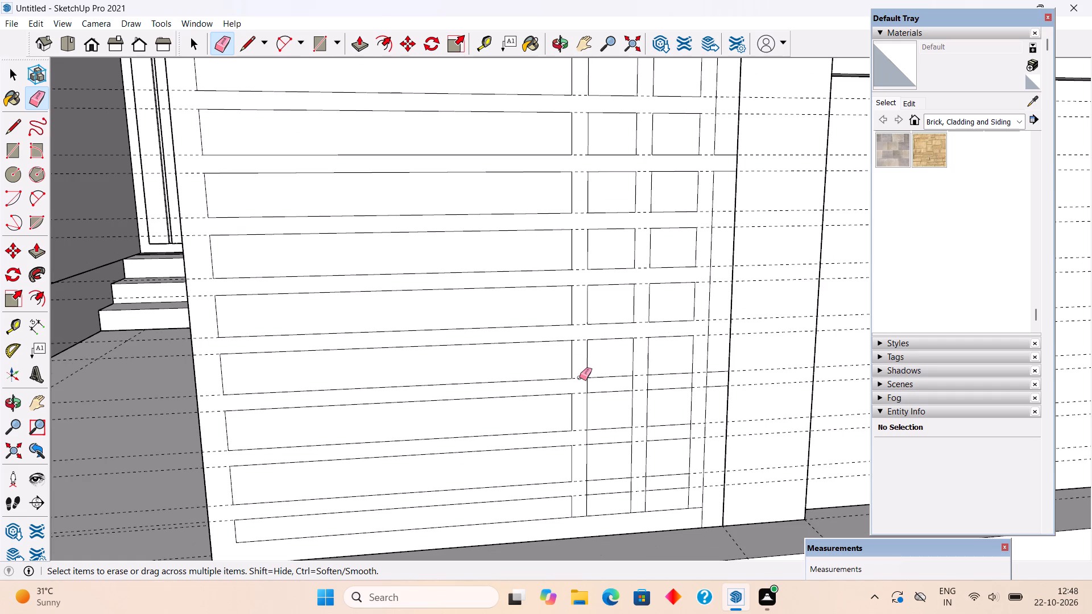
click(585, 388)
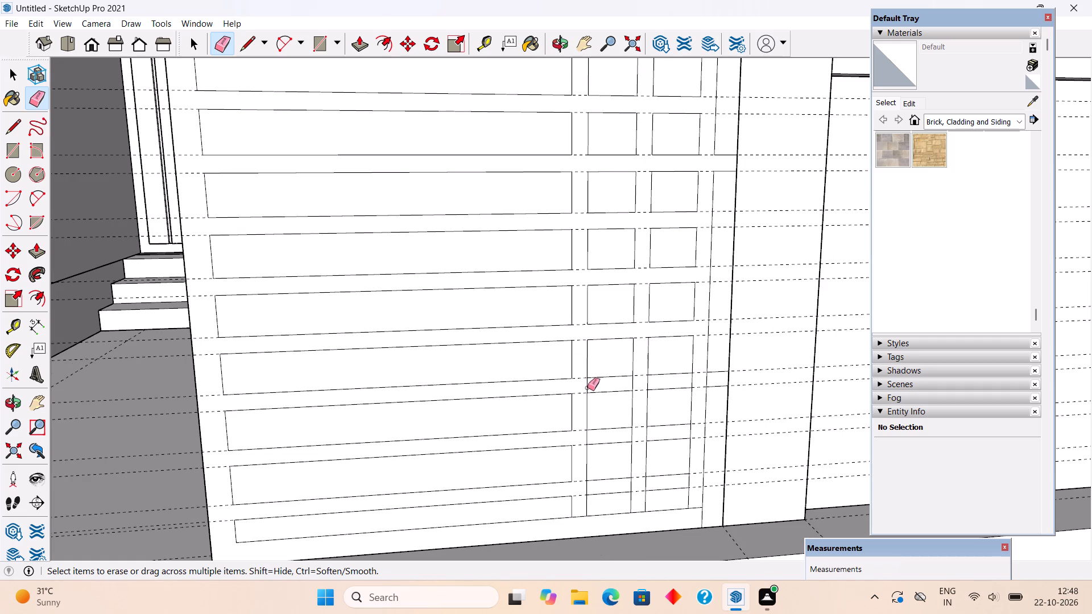
click(587, 387)
click(634, 387)
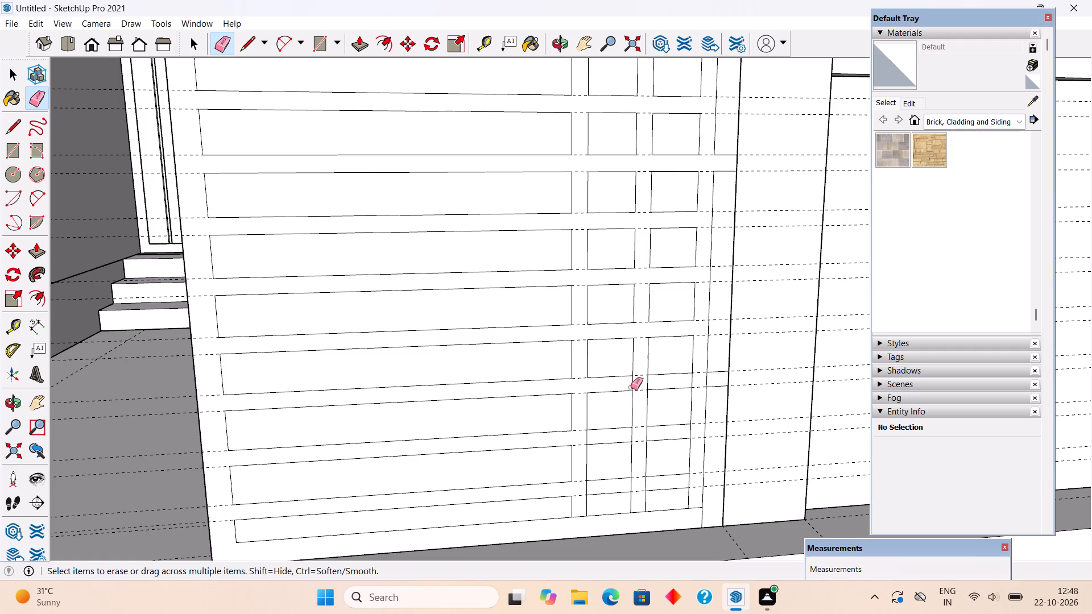
click(631, 387)
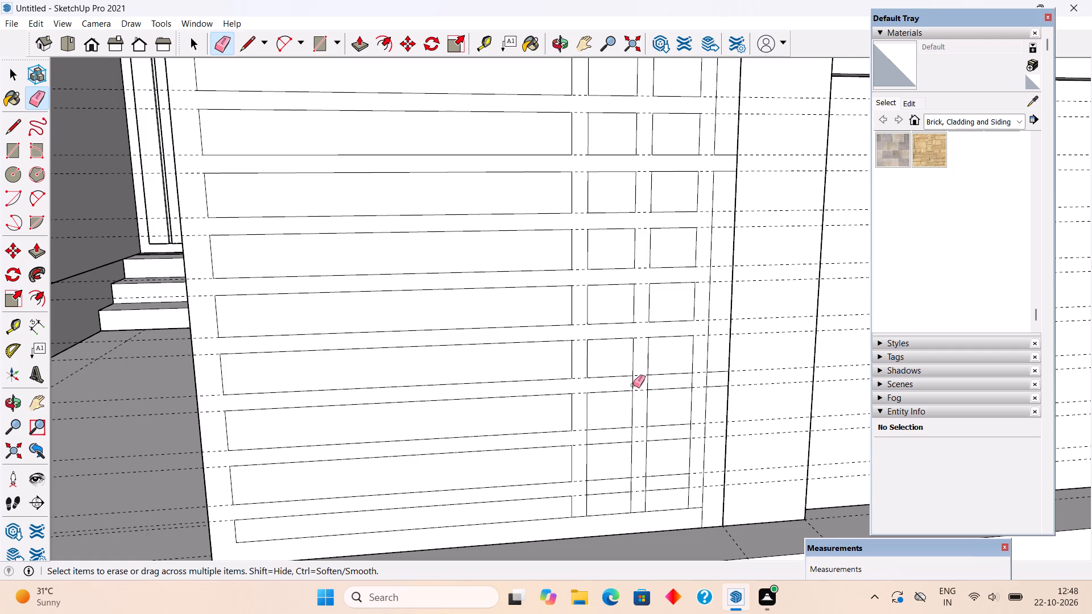
click(633, 385)
click(648, 383)
click(692, 383)
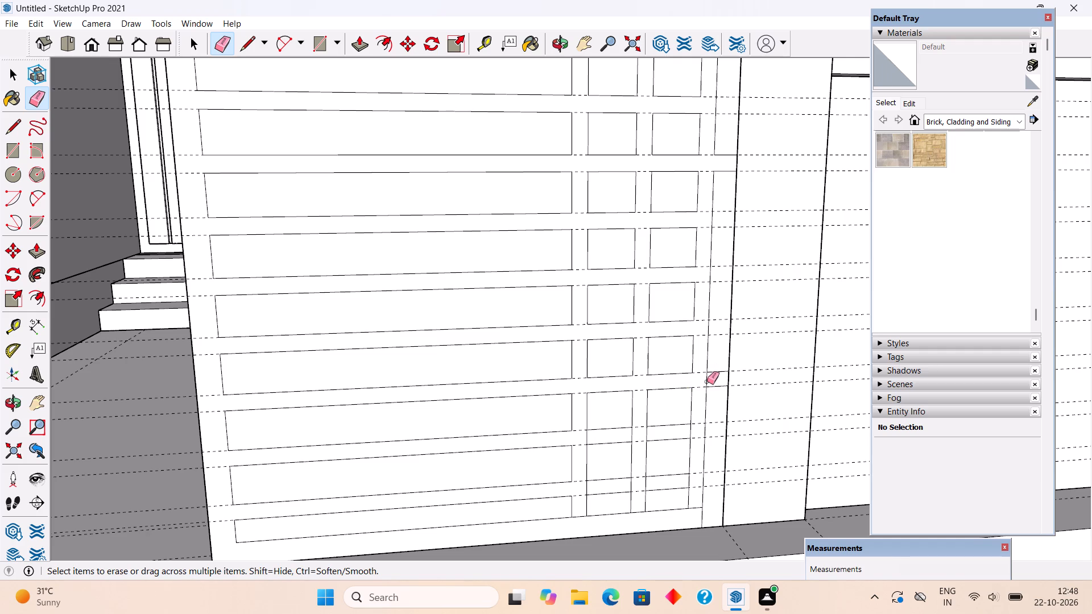
click(707, 381)
Erase the four short vertical edge segments where the vertical slats cross the seventh horizontal slat from the top.
scroll(558, 298, down, 1)
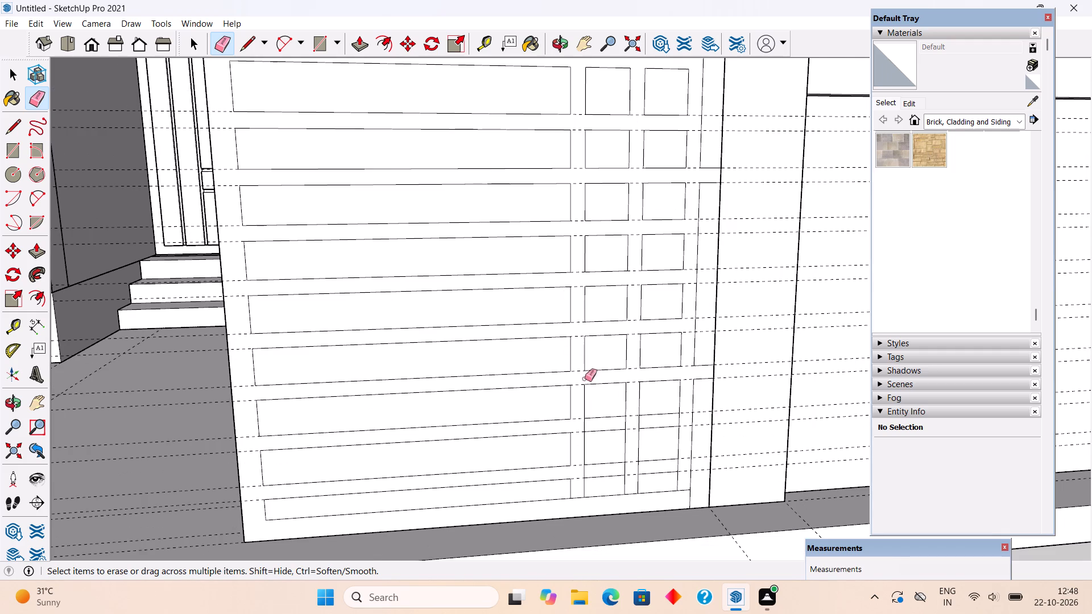
scroll(657, 445, up, 4)
click(630, 413)
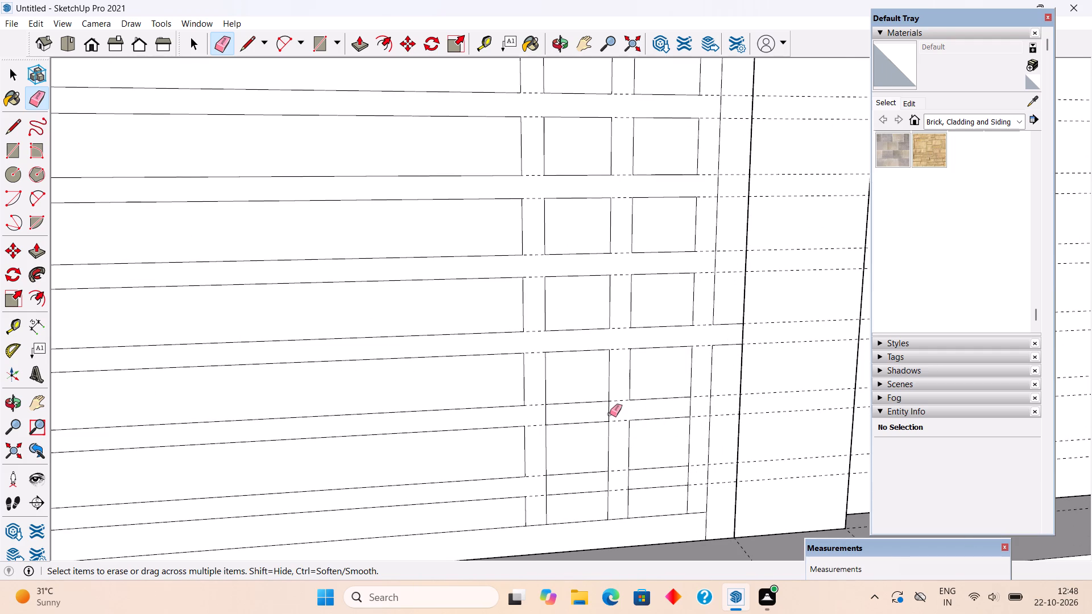
click(610, 414)
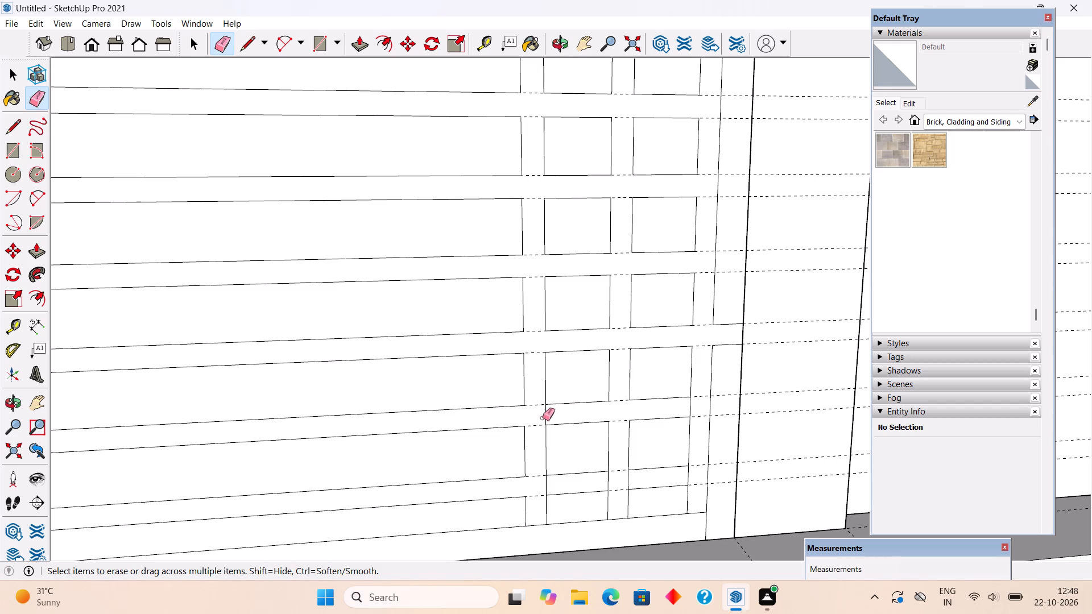
click(544, 416)
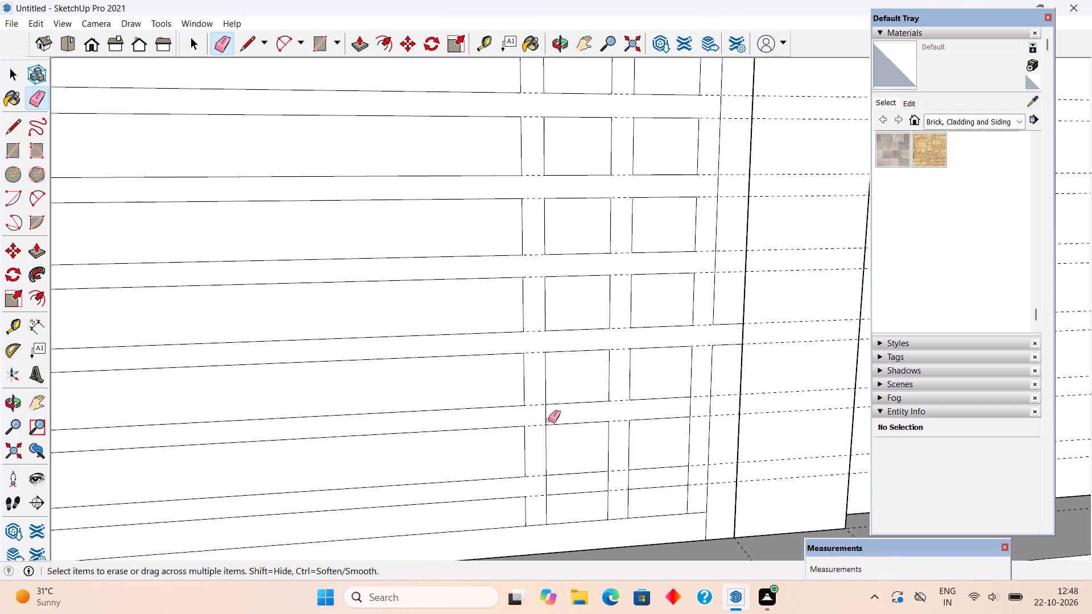
click(545, 419)
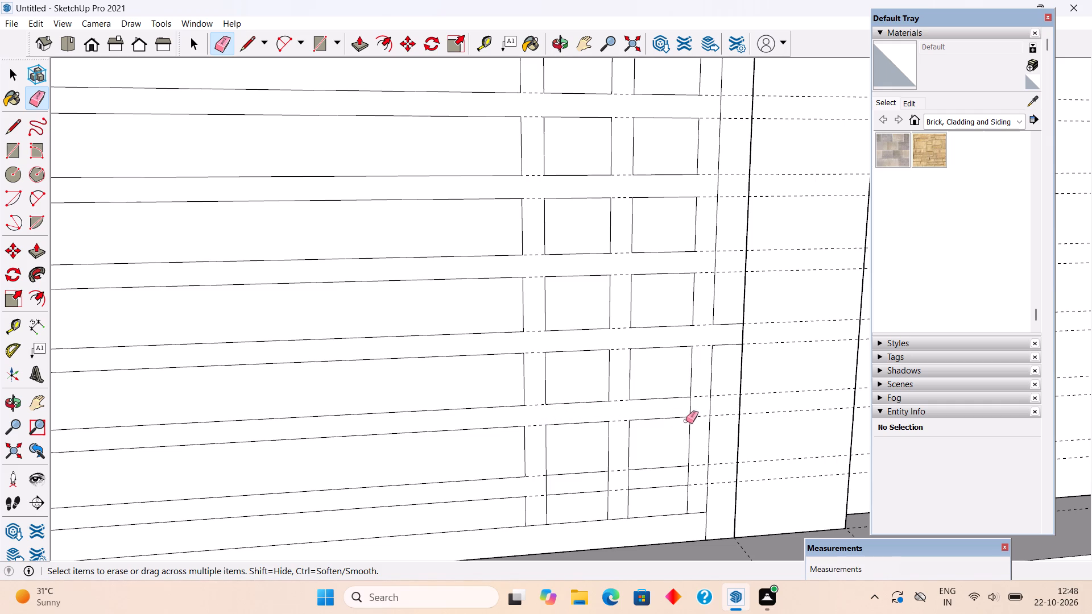
click(689, 411)
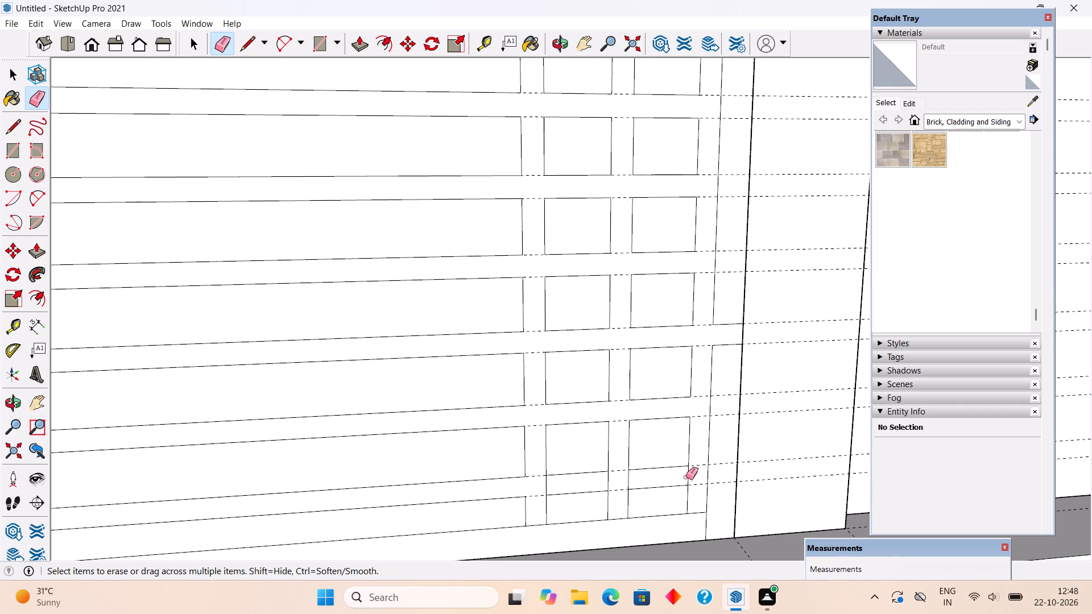
Erase the short vertical edge segments where the vertical slats cross the eighth horizontal slat from the top.
click(686, 477)
click(688, 477)
click(627, 484)
click(607, 482)
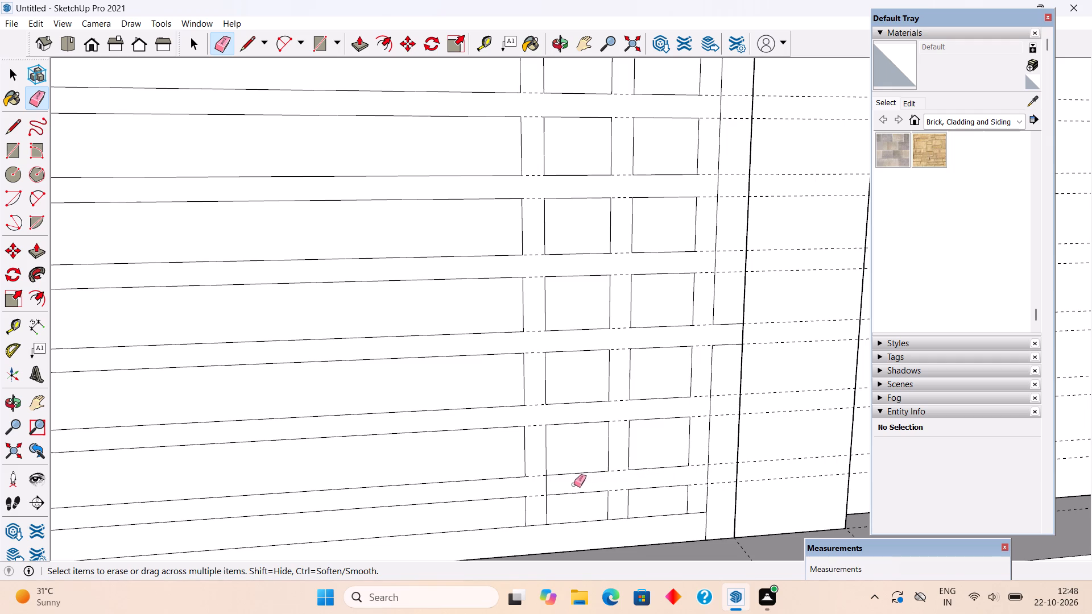
click(544, 487)
Erase the short bottom-frame edge segments where the vertical slats and the right-hand frame member meet the gate's bottom rail.
scroll(541, 405, down, 4)
scroll(564, 496, up, 1)
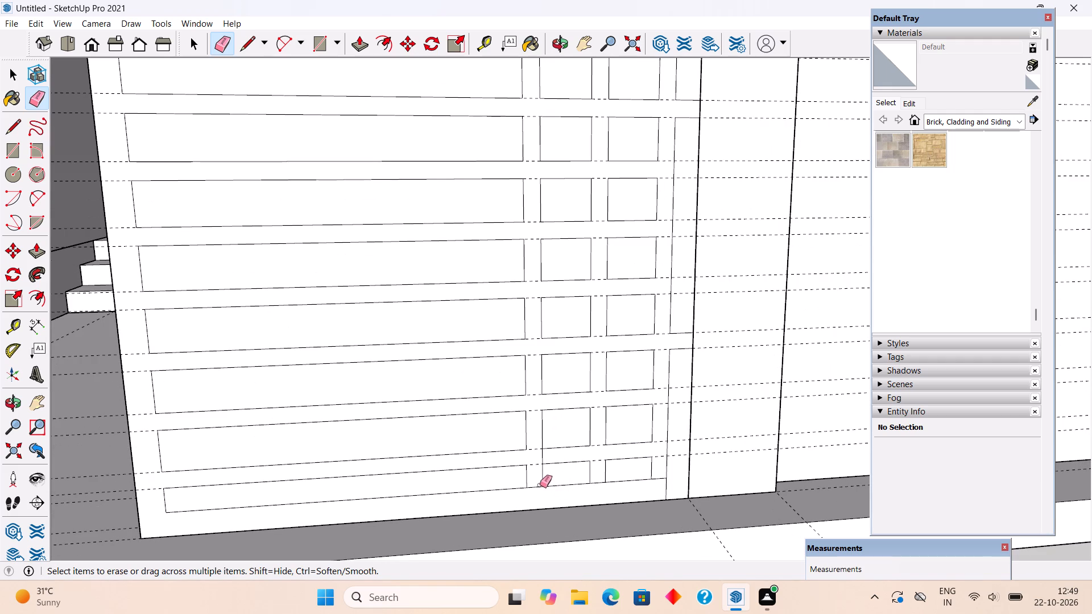
click(534, 488)
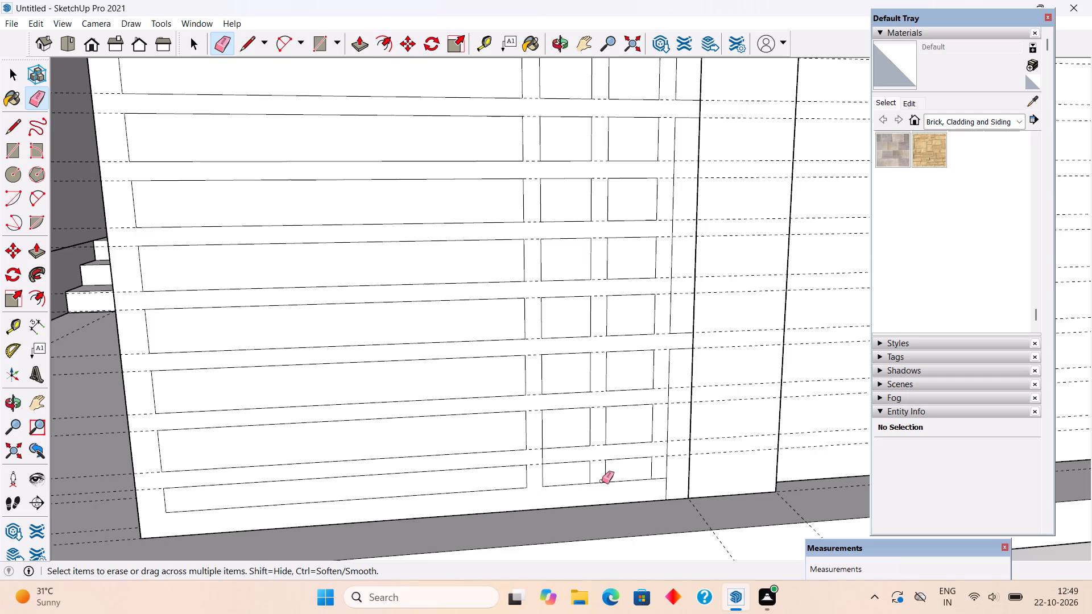
click(602, 481)
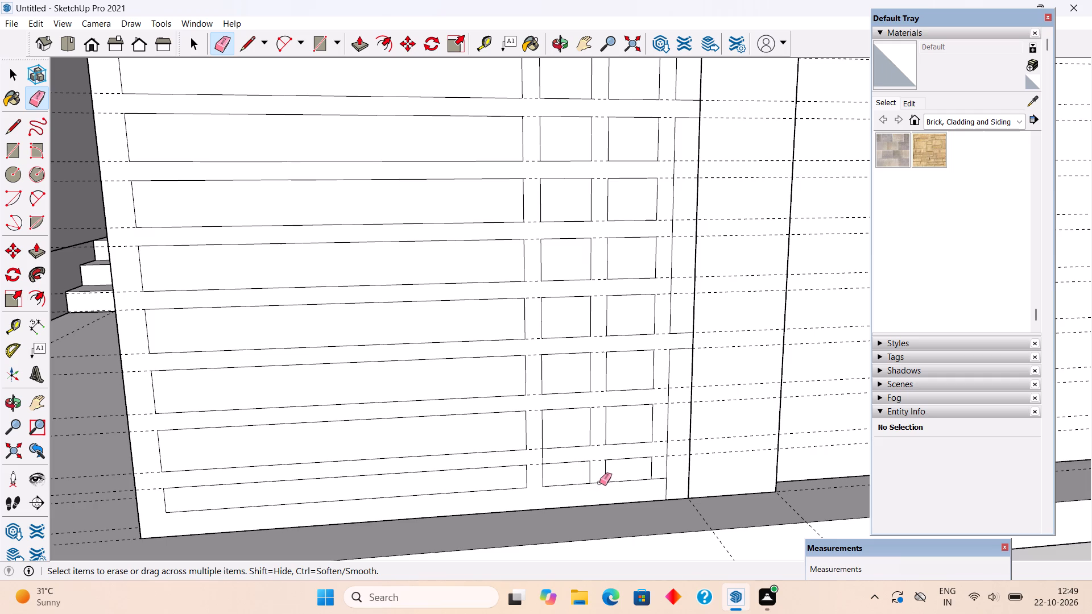
click(599, 483)
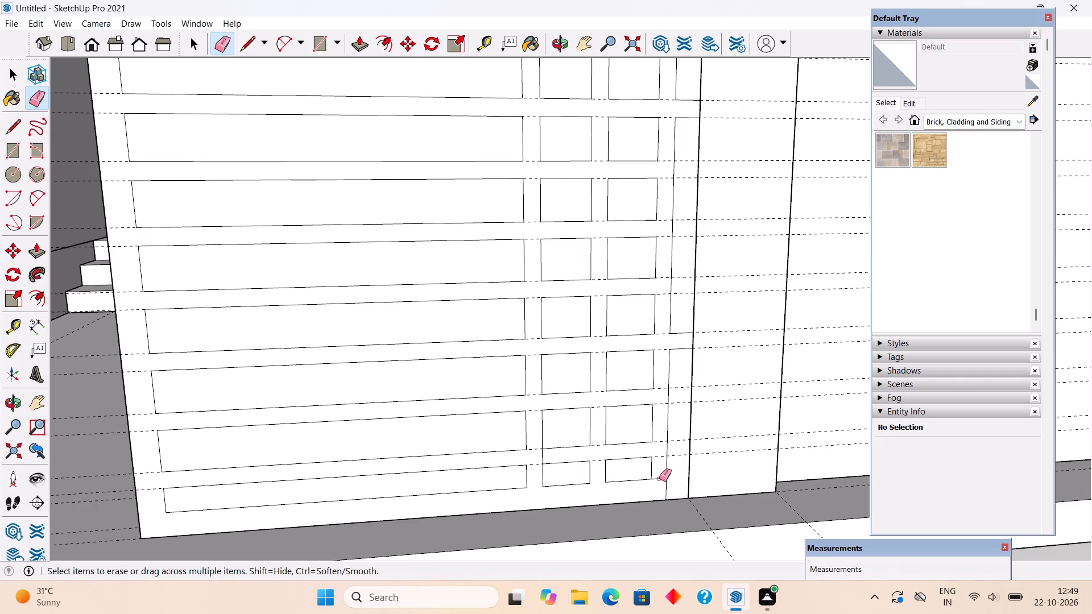
click(659, 479)
Delete the three panel faces in the gate's bottom row and erase the leftover slat edge segment above the middle one.
key(space)
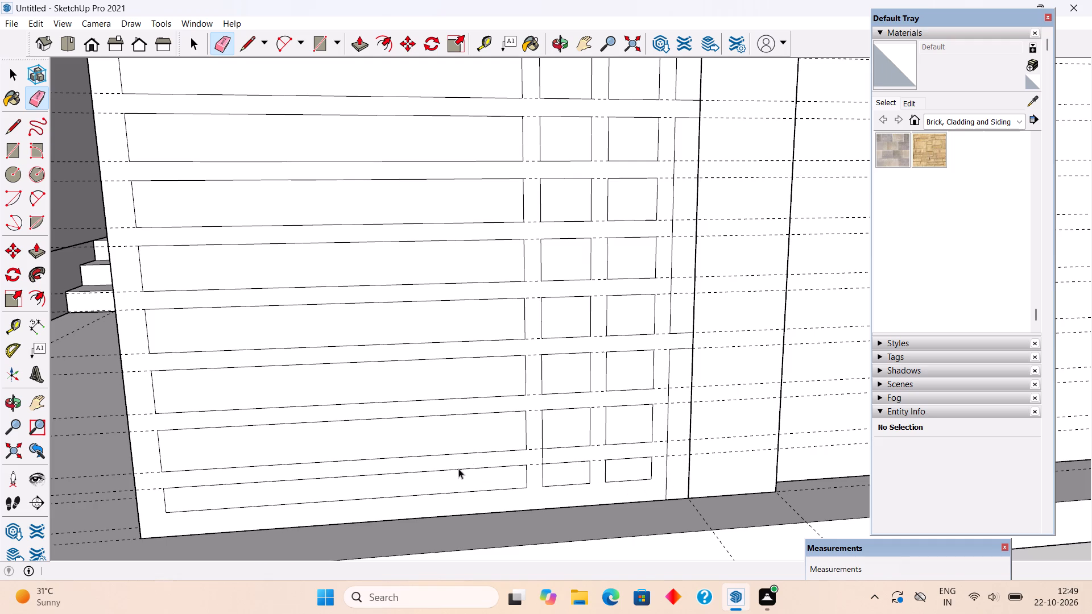
click(453, 486)
key(Delete)
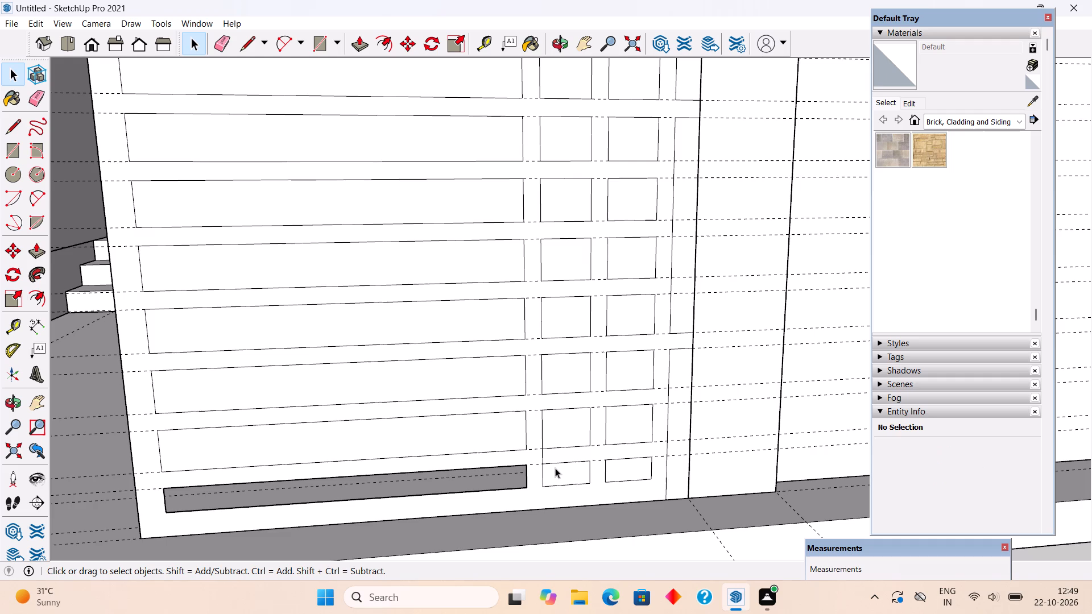
key(e)
click(541, 459)
key(space)
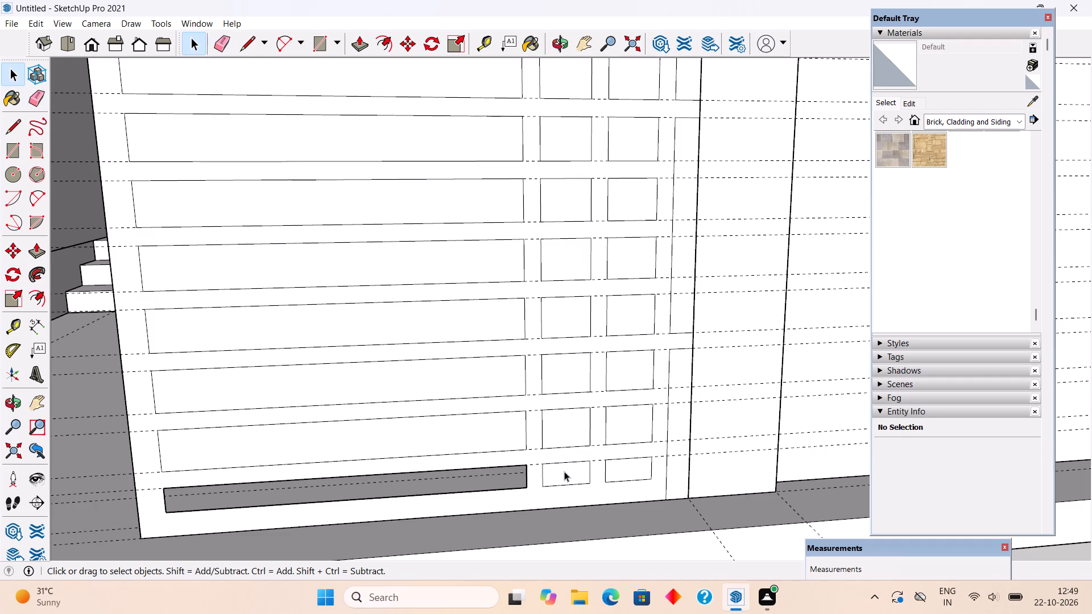
click(564, 470)
key(Delete)
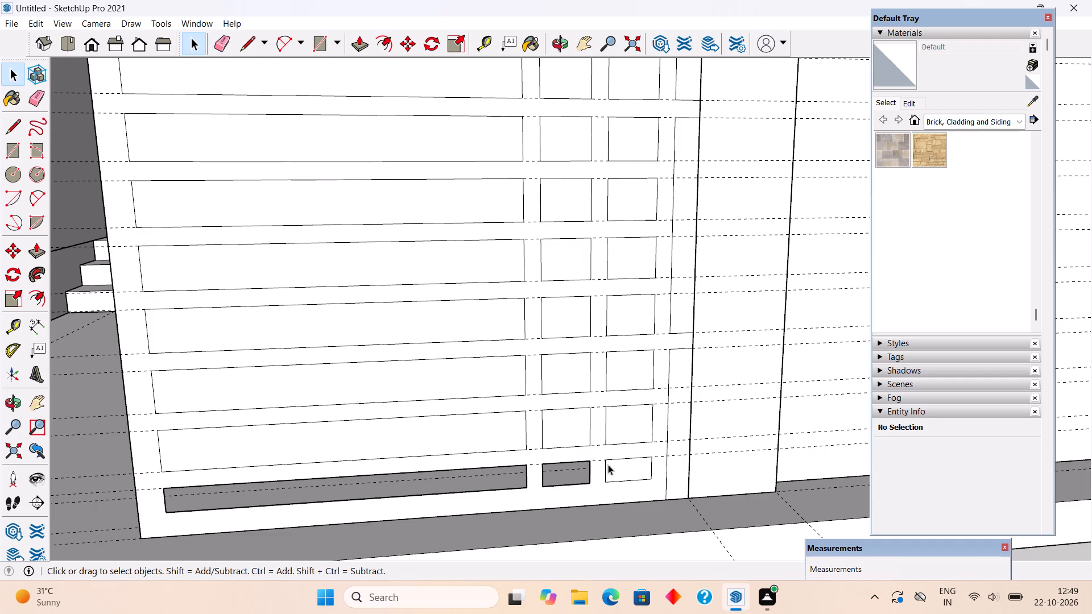
click(612, 465)
key(Delete)
Delete the two small faces and the wide face in the gate's second row from the bottom.
click(622, 432)
key(Delete)
click(584, 433)
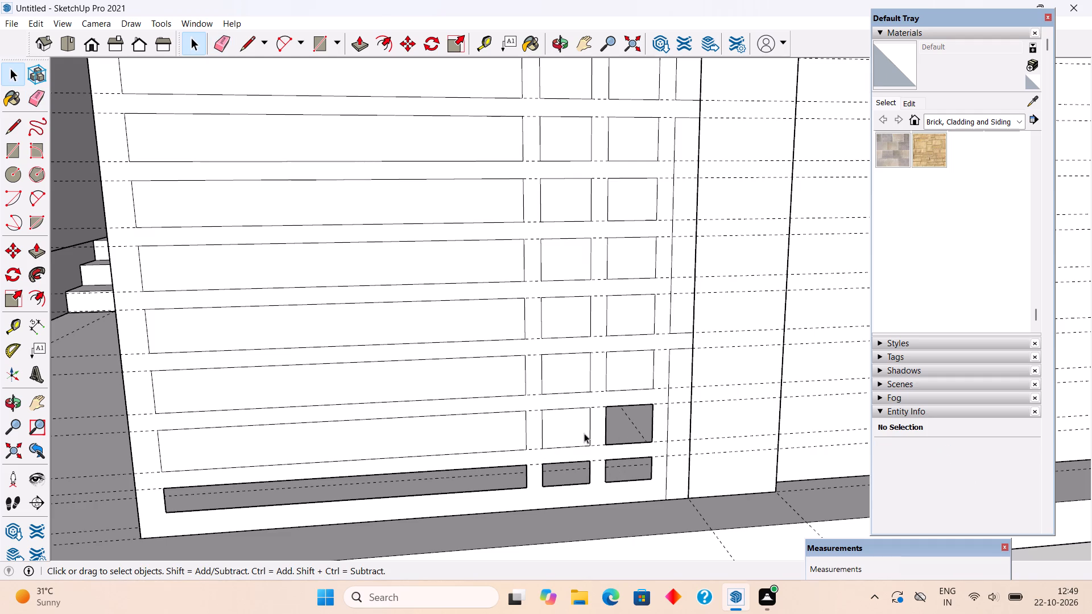
key(Delete)
key(Delete)
click(483, 434)
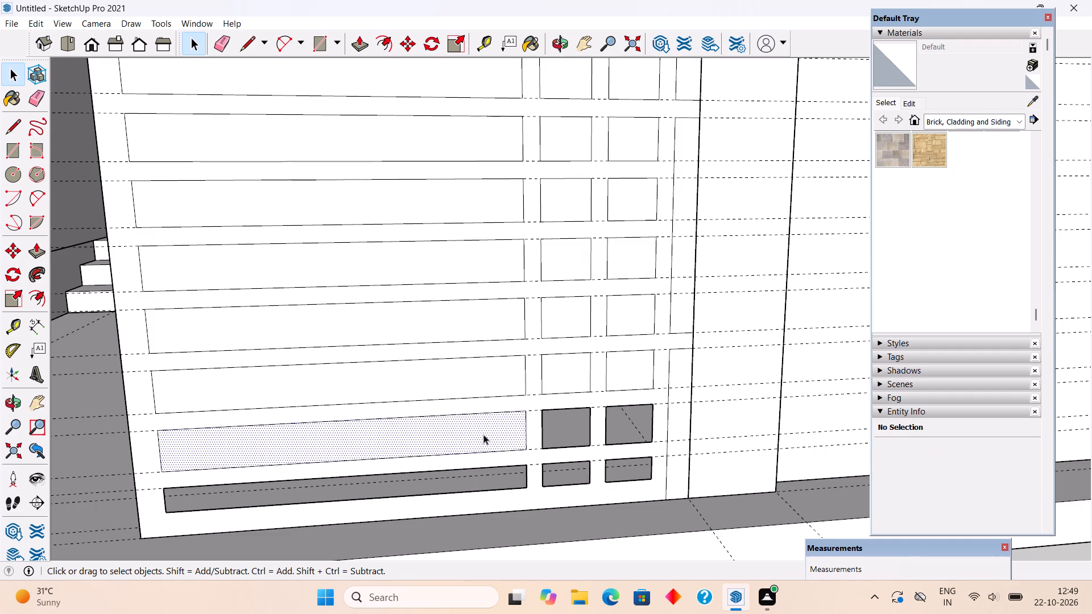
key(Delete)
Delete the wide face and the two small faces in the gate's third row from the bottom.
click(477, 370)
key(Delete)
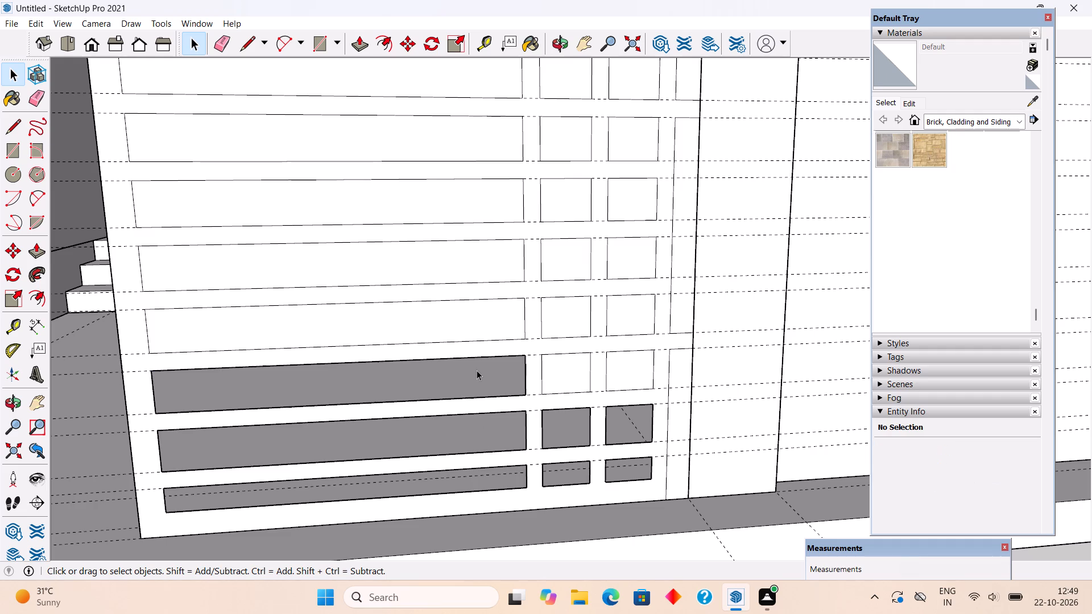
click(544, 371)
key(Delete)
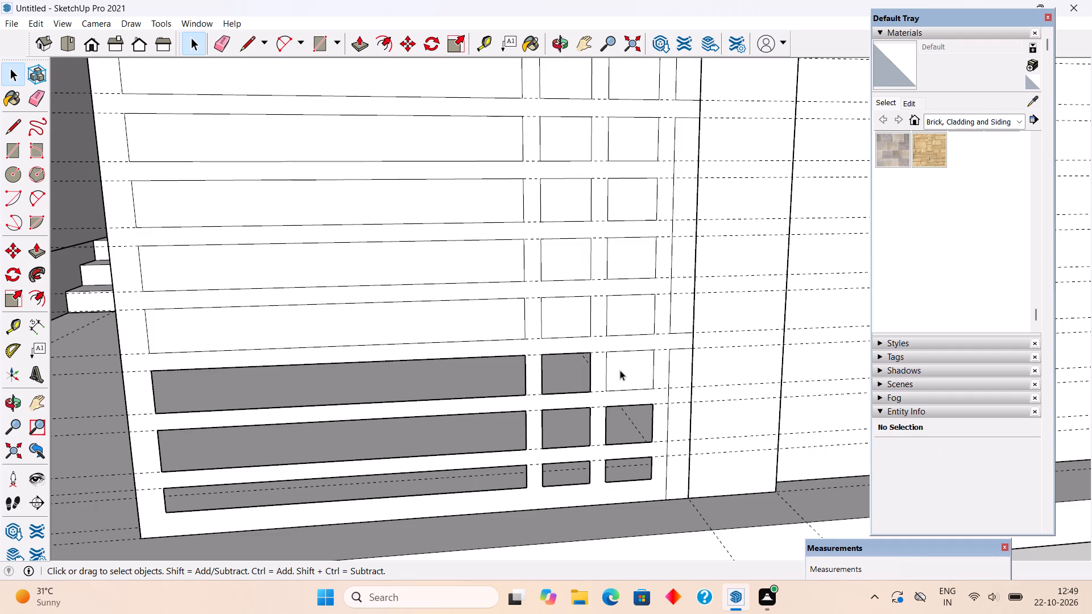
click(620, 370)
key(Delete)
Delete the two small faces and the wide face in the gate's fourth row from the bottom.
click(631, 325)
key(Delete)
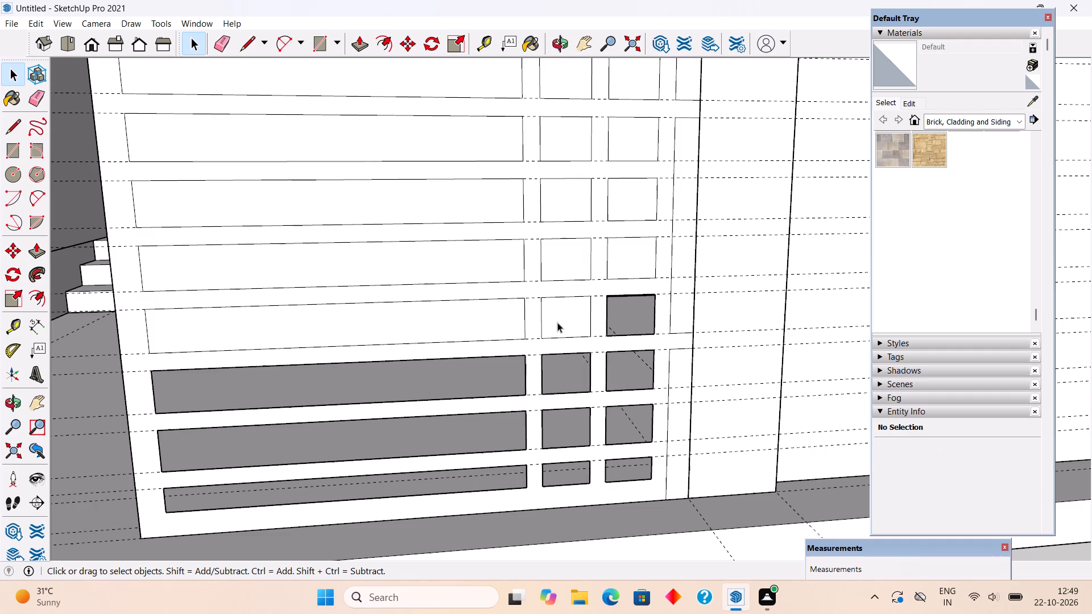
click(557, 322)
key(Delete)
click(475, 332)
key(Delete)
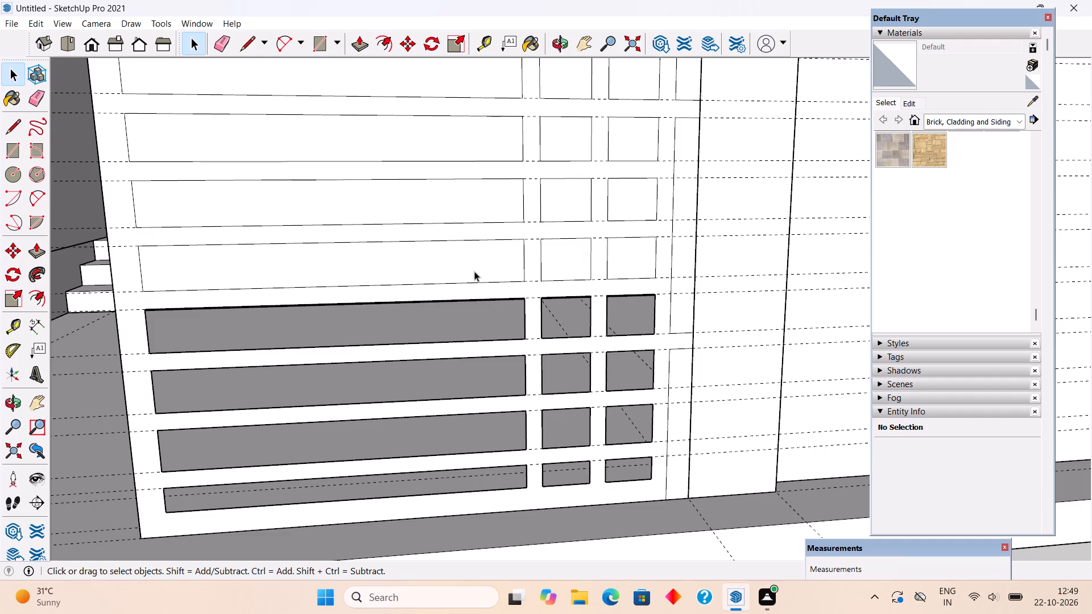
Delete the wide panel faces in the gate's upper five rows to open the gaps between the horizontal slats.
click(474, 263)
key(Delete)
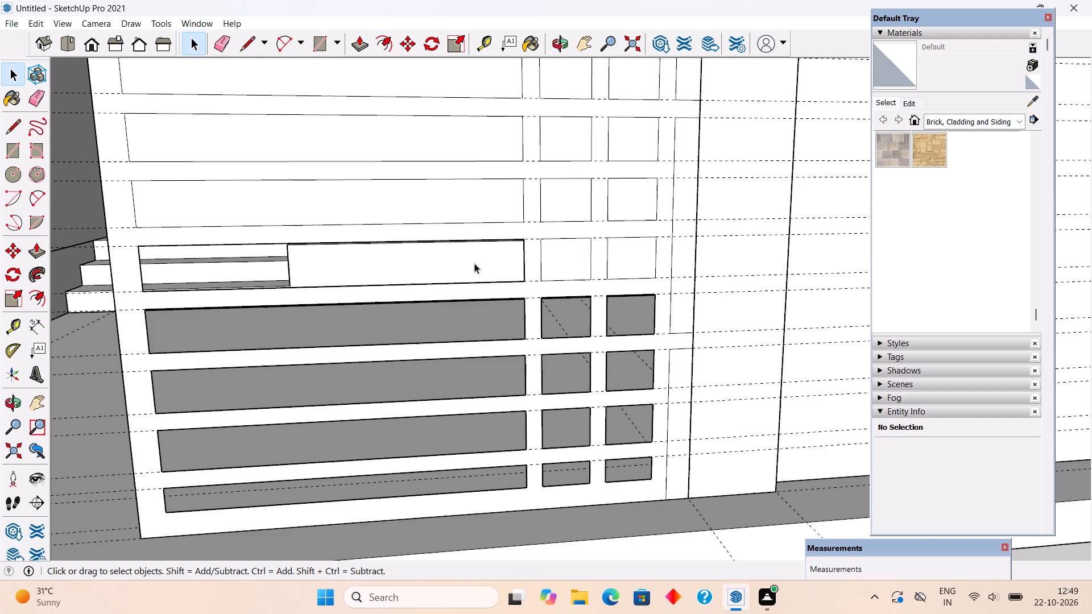
scroll(474, 263, down, 5)
scroll(473, 147, up, 6)
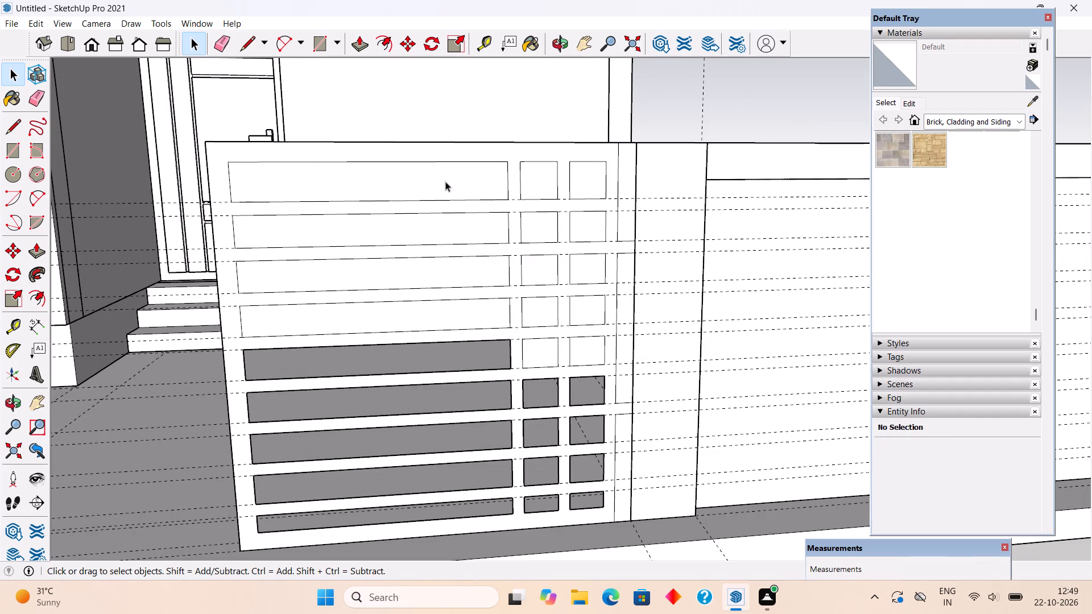
click(453, 175)
key(Delete)
click(455, 234)
key(Delete)
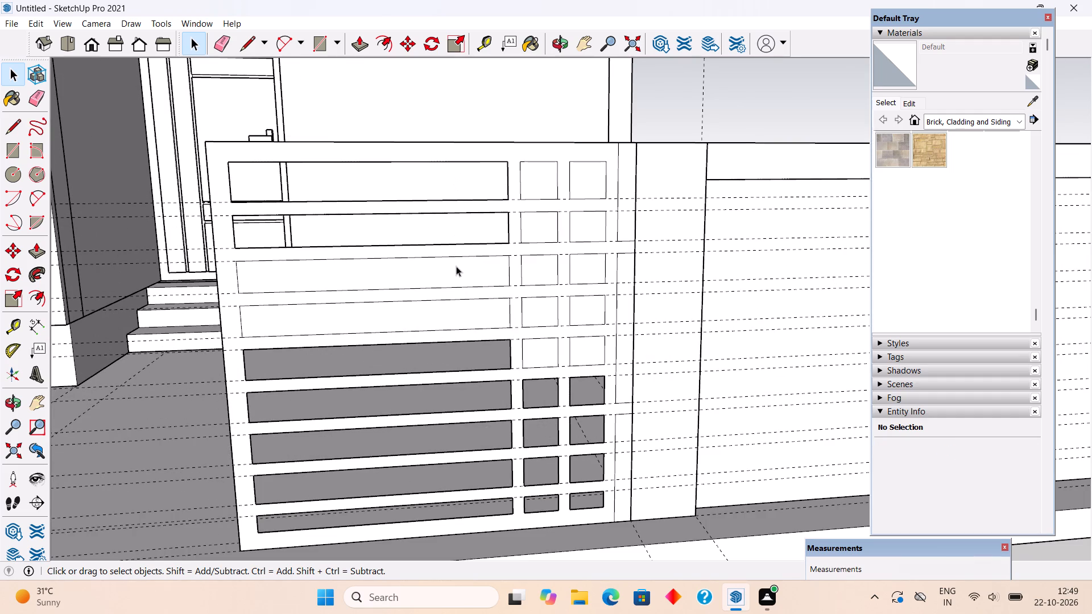
click(456, 266)
key(Delete)
click(471, 321)
key(Delete)
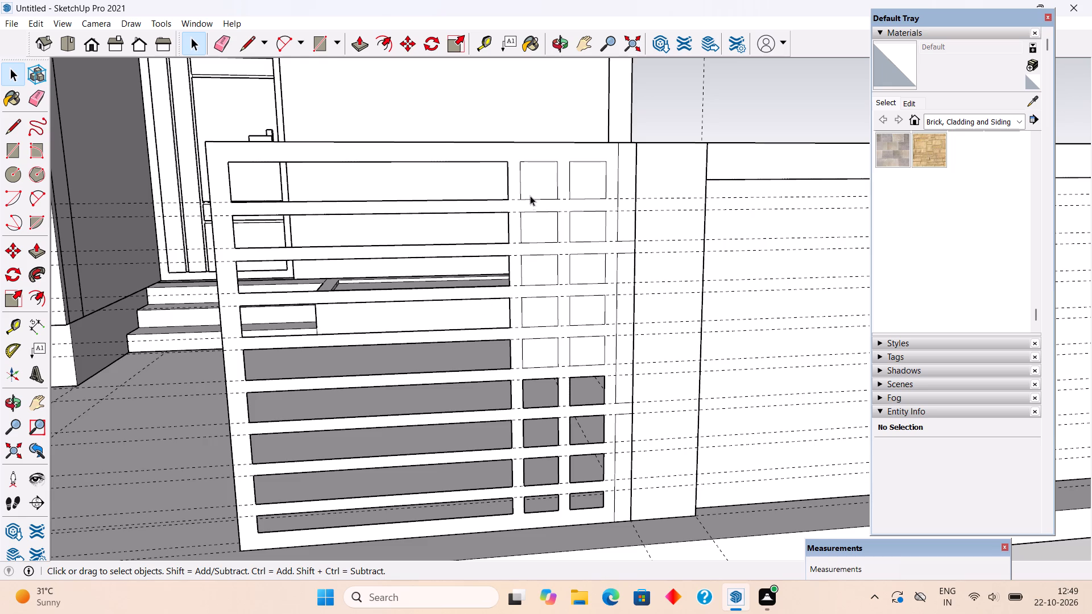
Delete the two small faces between the vertical slats in each of the gate's top three rows.
click(532, 189)
key(Delete)
click(597, 185)
key(Delete)
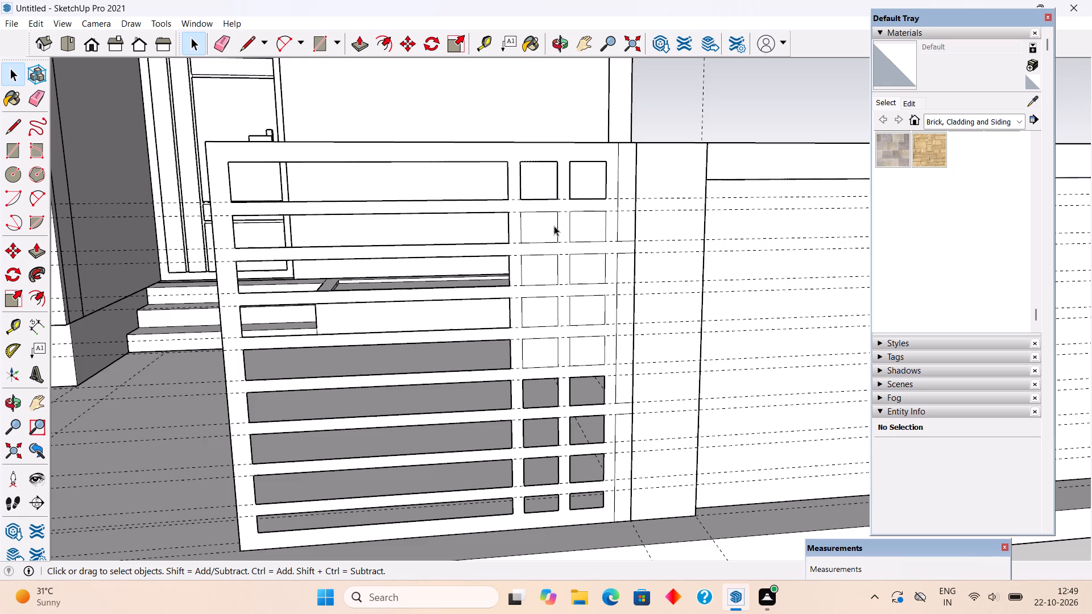
click(554, 226)
key(Delete)
click(577, 223)
key(Delete)
click(551, 265)
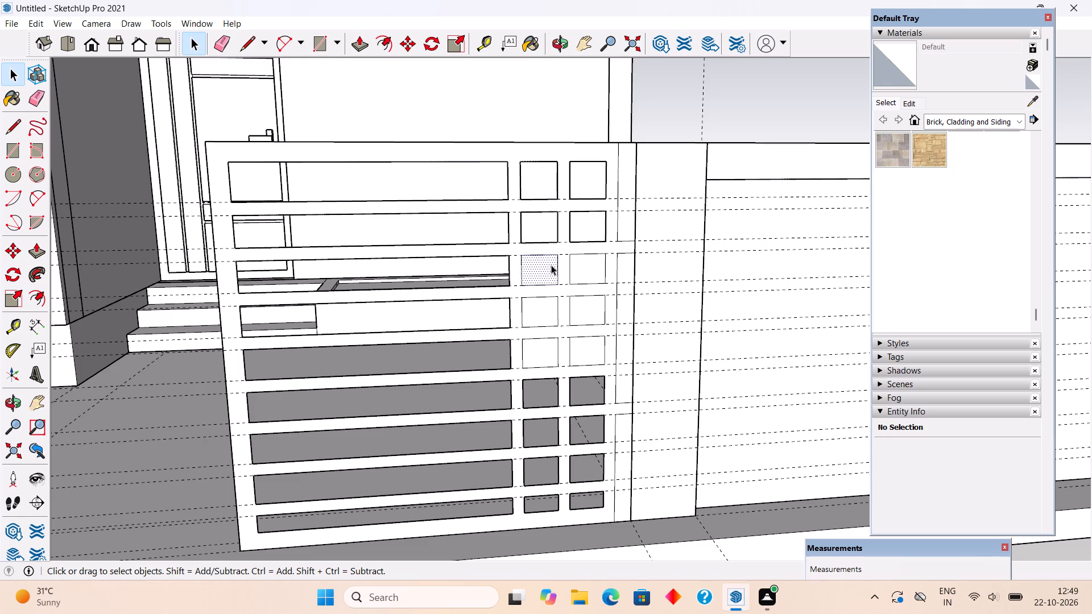
key(Delete)
key(Delete)
click(586, 267)
key(Delete)
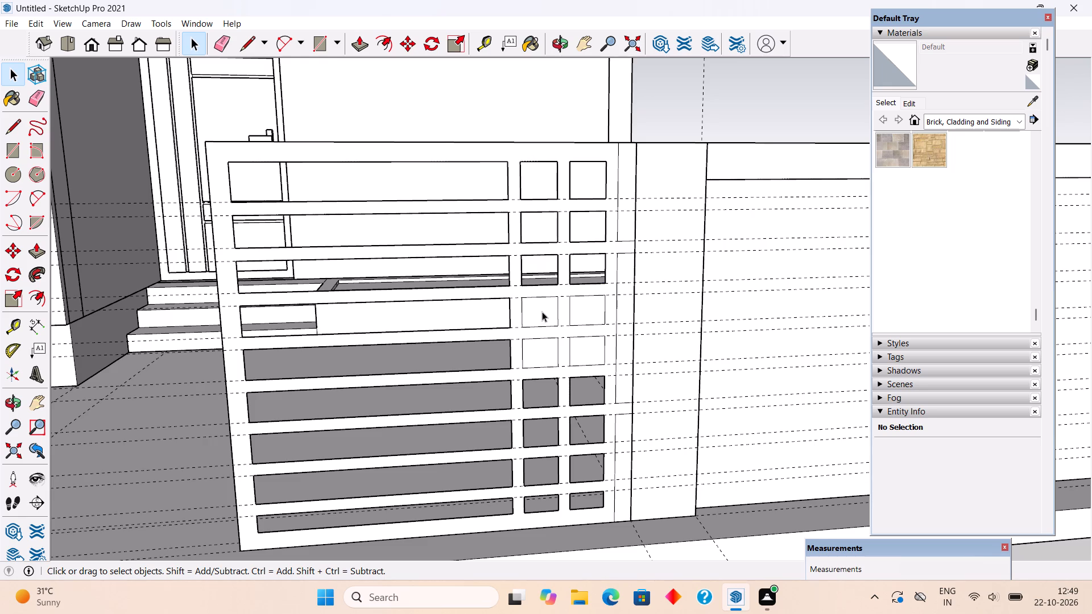
Delete the two small faces between the vertical slats in the gate's fourth and fifth rows from the top.
click(542, 312)
key(Delete)
click(574, 308)
key(Delete)
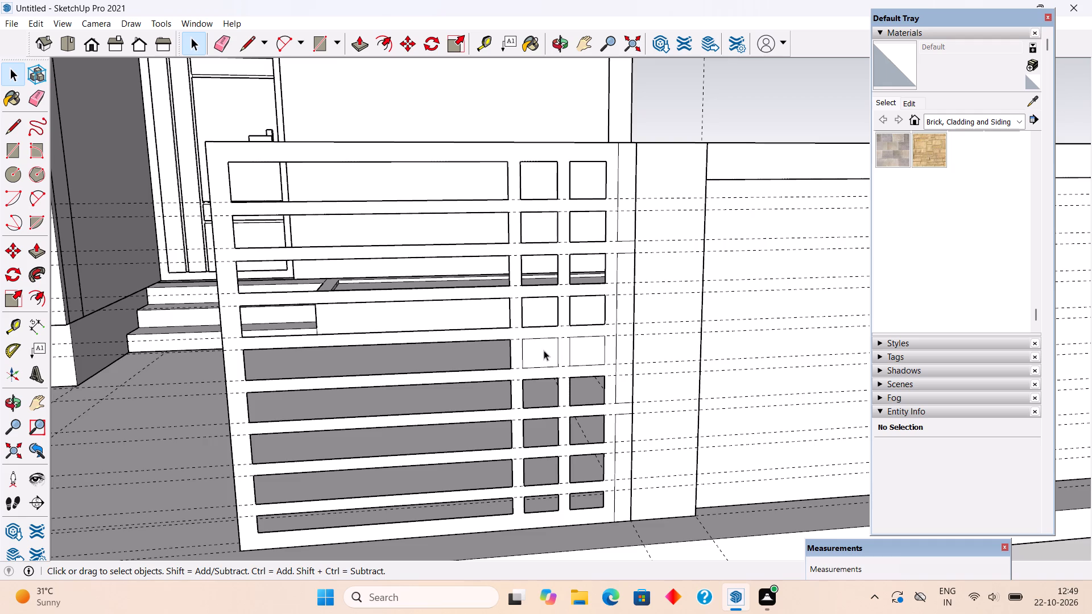
click(544, 350)
key(Delete)
click(574, 346)
key(Delete)
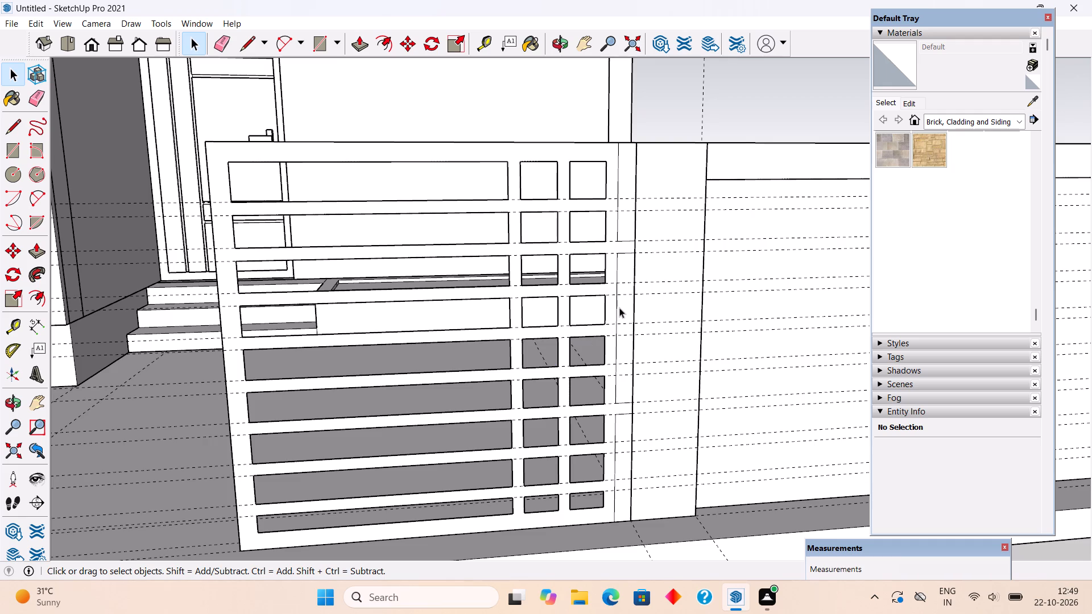
Delete the middle and upper faces of the narrow strip between the gate and the post, plus the strip's top edge.
click(624, 310)
key(Delete)
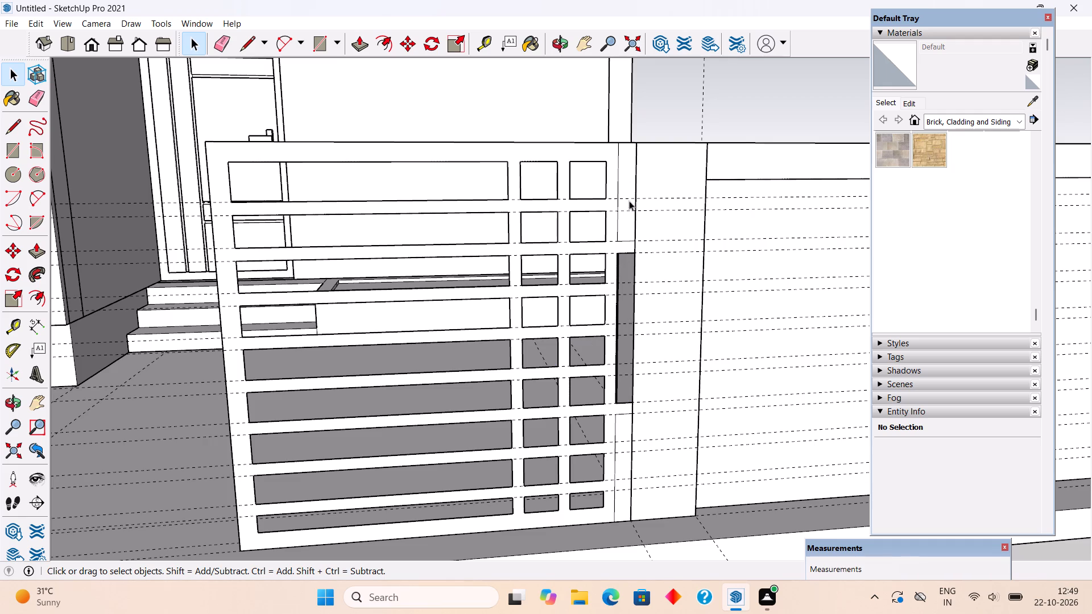
click(630, 181)
key(Delete)
middle_drag(559, 165, 336, 227)
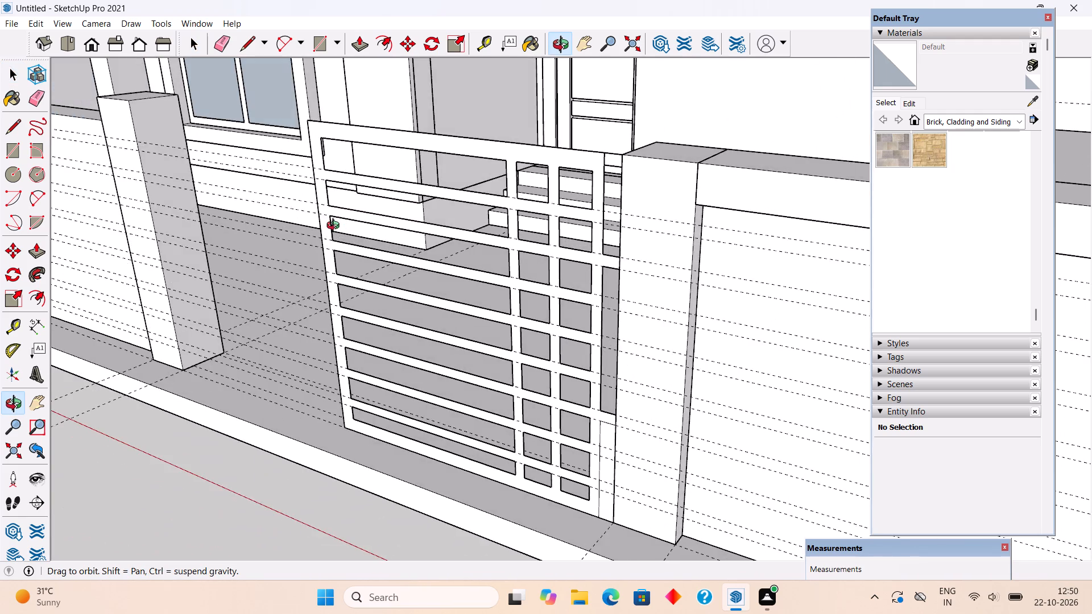
middle_drag(336, 227, 462, 199)
scroll(639, 155, up, 2)
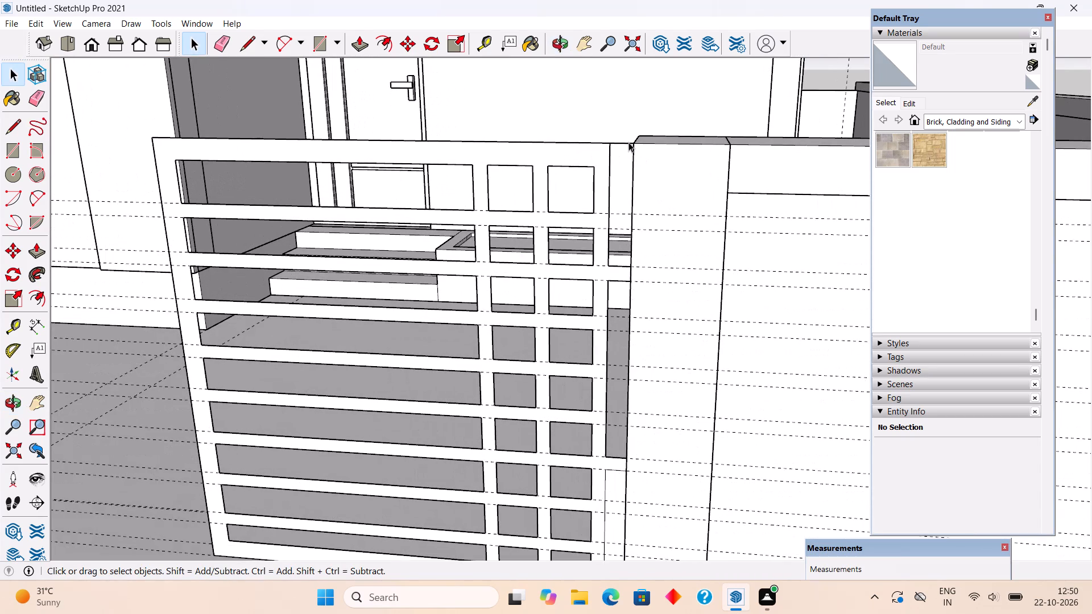
click(628, 142)
key(Delete)
Delete the lower face of the narrow strip between the gate and the post, plus the strip's bottom edge.
scroll(631, 185, down, 4)
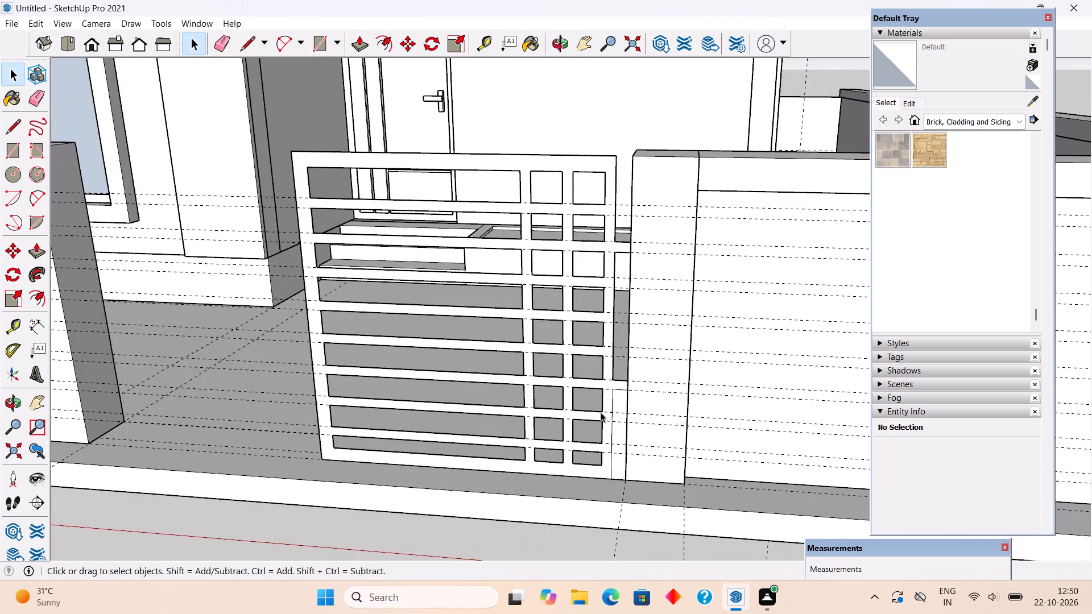
scroll(599, 422, up, 5)
click(626, 393)
key(Delete)
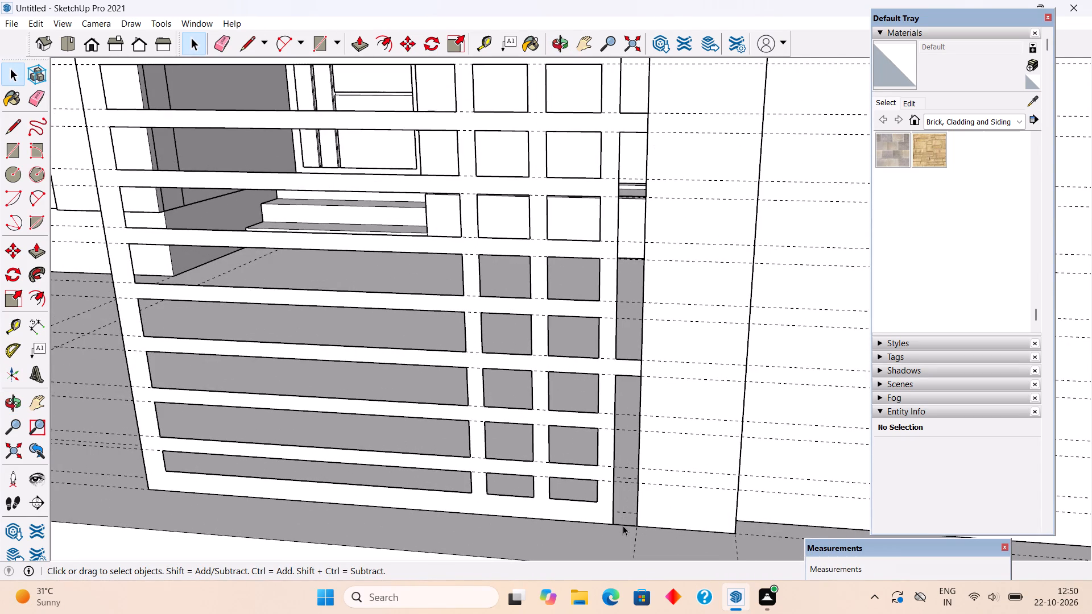
click(623, 525)
key(Delete)
scroll(601, 300, down, 5)
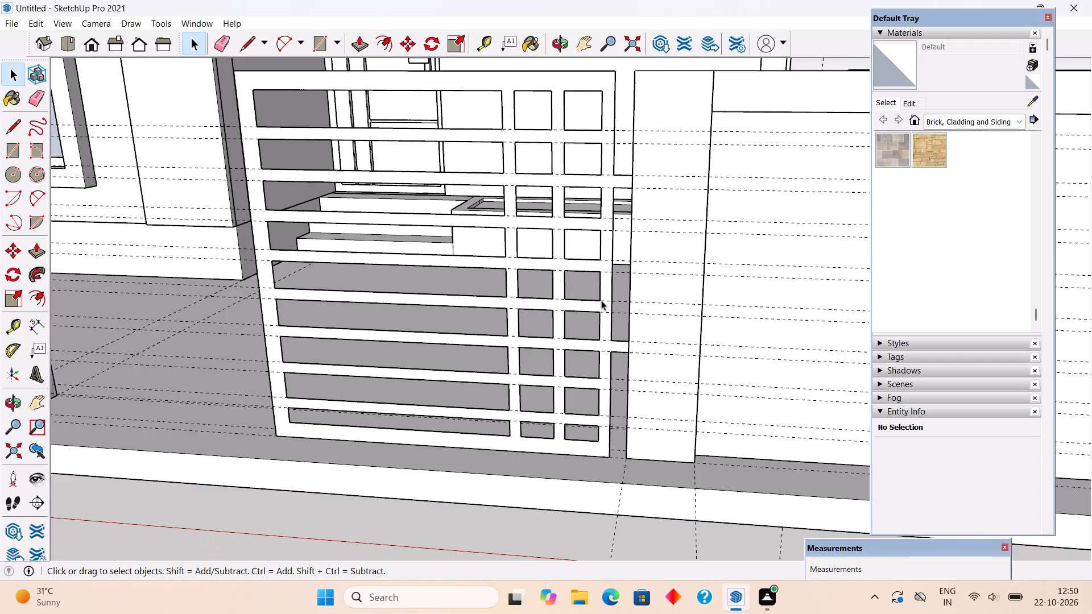
Push/pull the gate's slatted front face to give the gate a thickness of 3 inches.
middle_drag(651, 330, 916, 371)
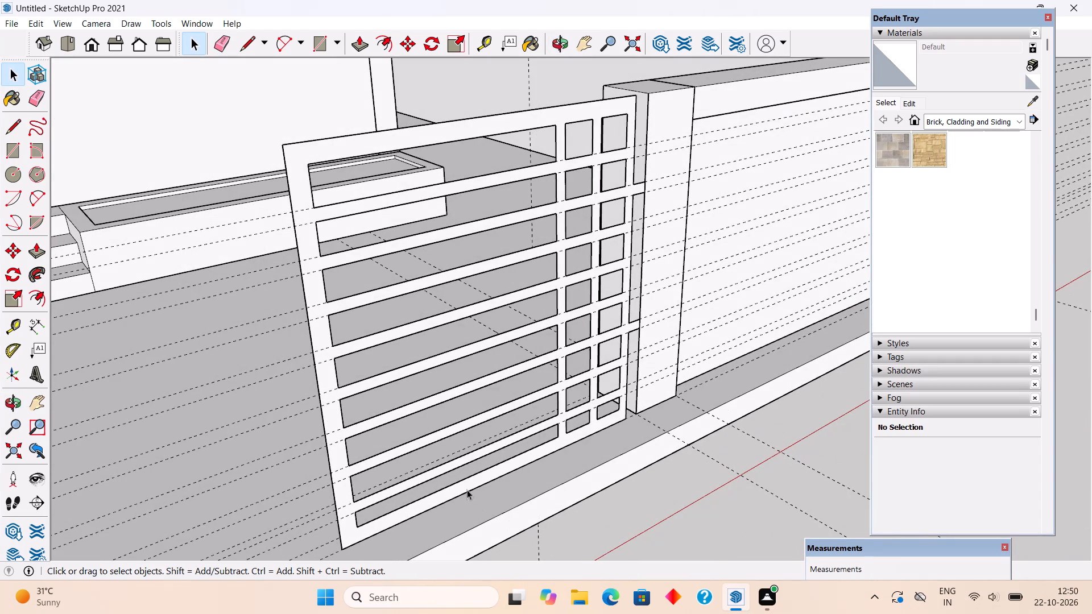
key(p)
click(495, 469)
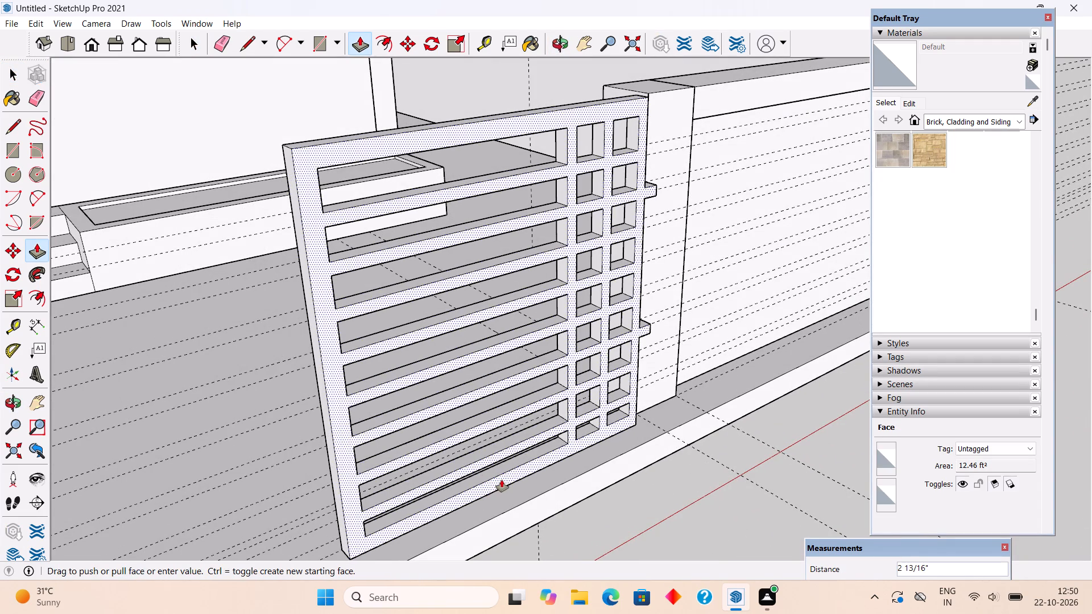
text(3")
key(Return)
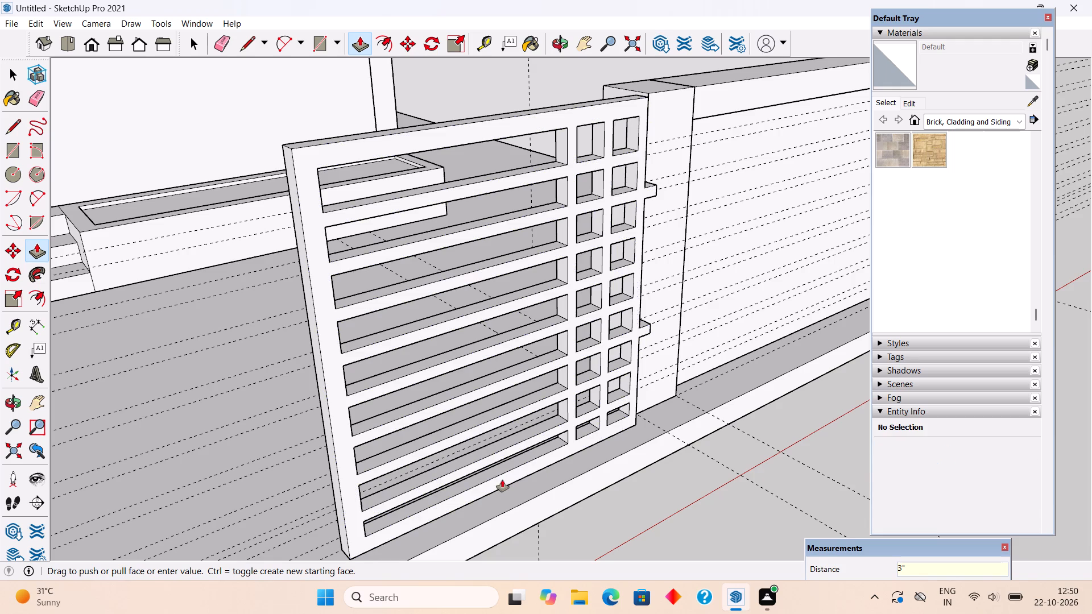
Group all the connected geometry of the extruded gate.
key(space)
double_click(502, 480)
triple_click(502, 480)
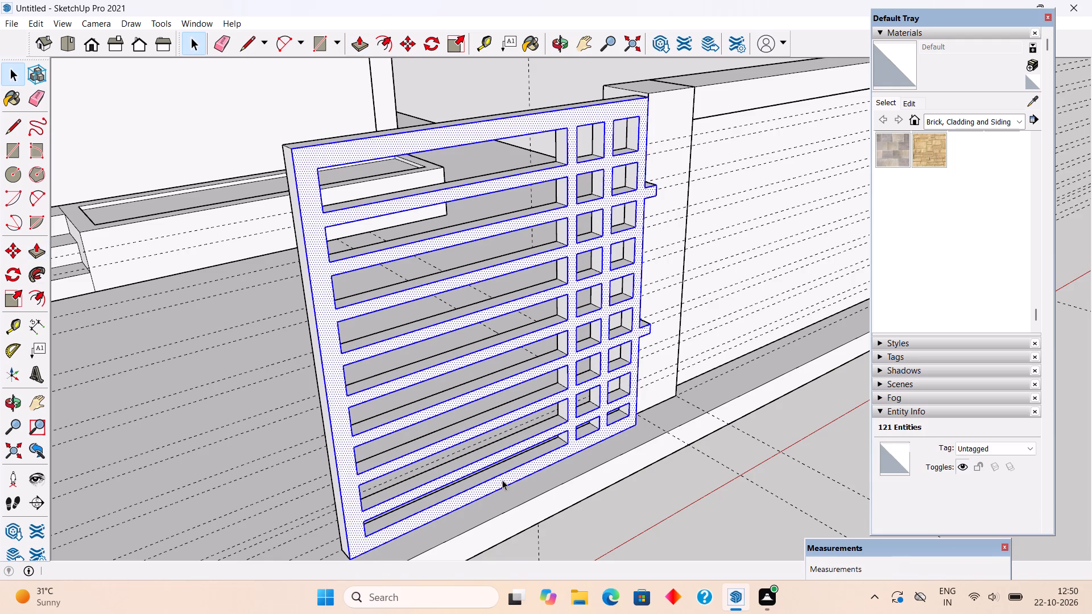
click(502, 480)
right_click(502, 480)
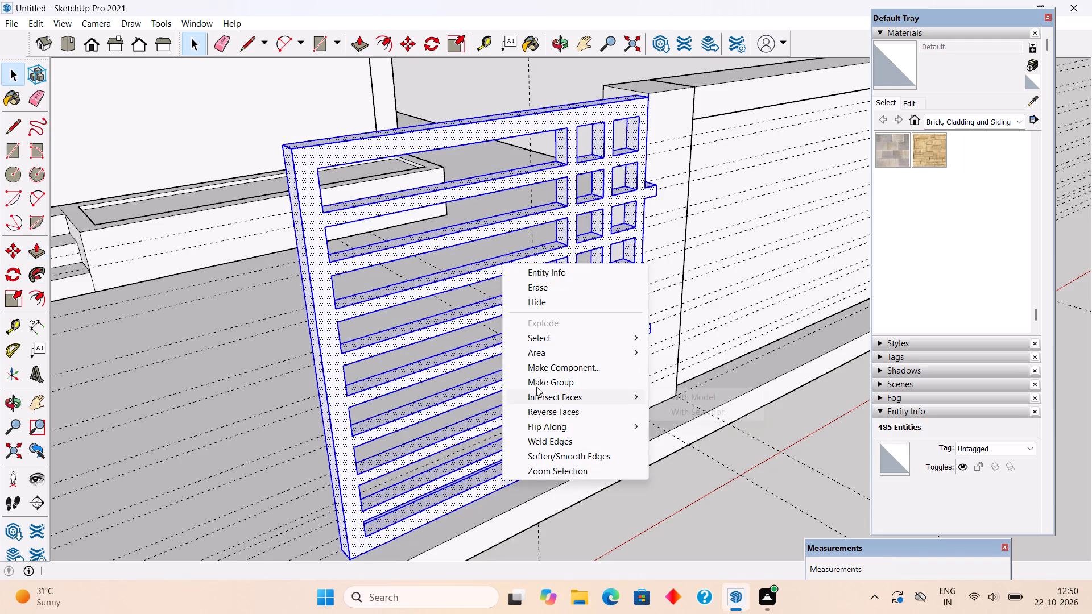
click(536, 387)
Move the gate group 3 inches back so its hinge tabs line up with the post's front face.
scroll(605, 399, up, 10)
middle_drag(678, 446, 498, 433)
scroll(518, 275, up, 4)
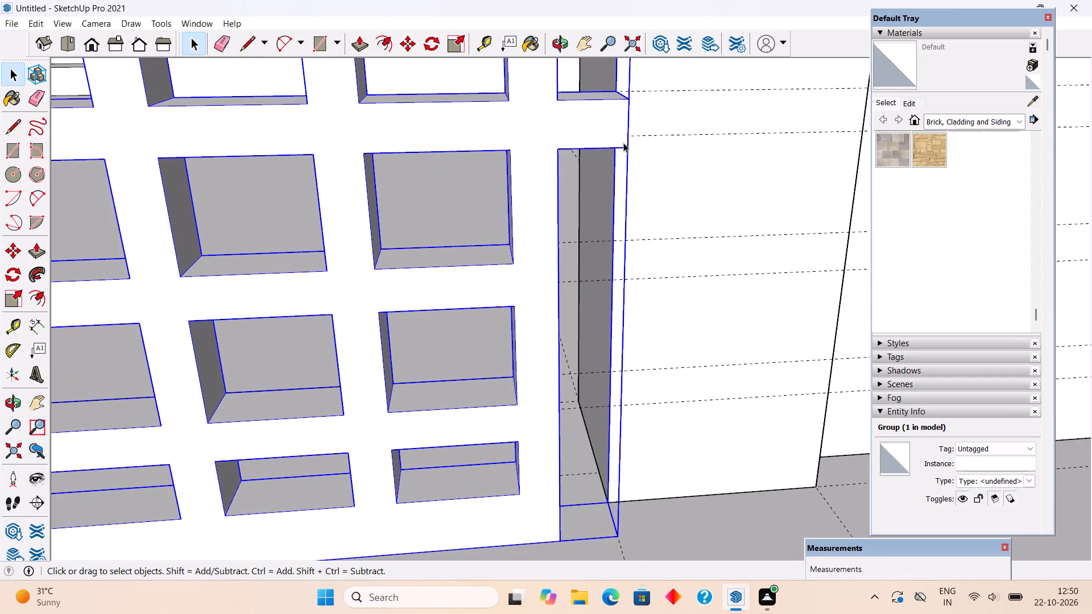
key(m)
click(626, 150)
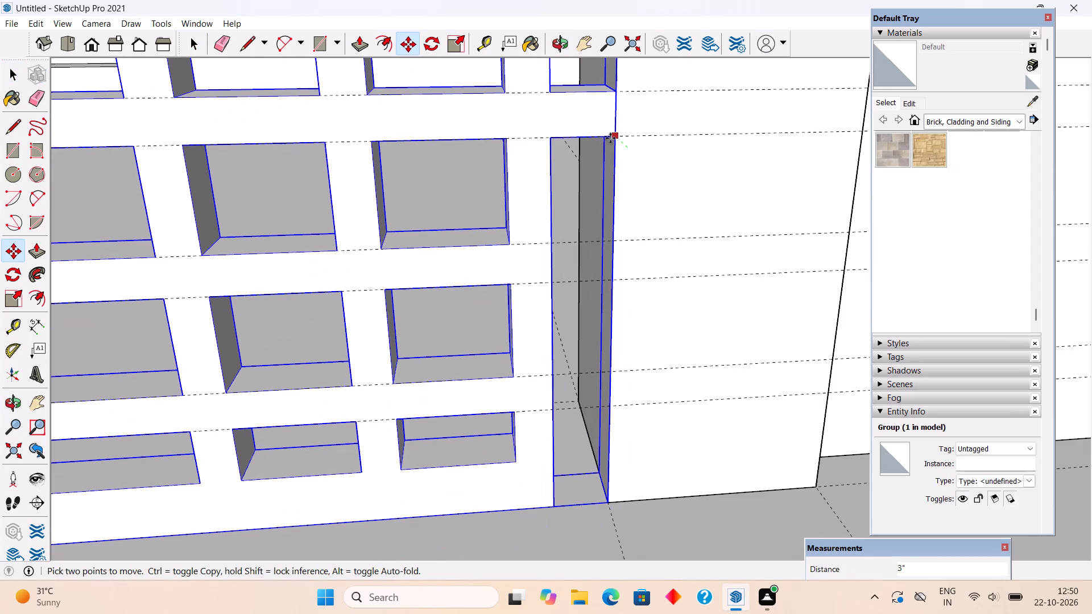
click(610, 136)
scroll(610, 136, down, 9)
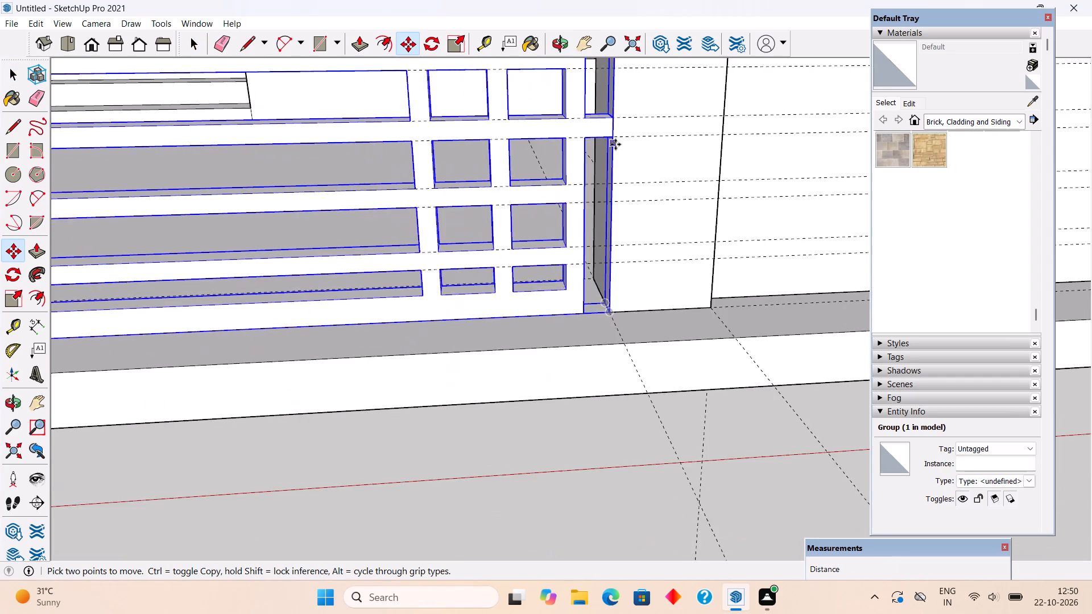
scroll(615, 144, down, 6)
scroll(624, 206, down, 5)
key(space)
click(578, 331)
Delete all construction guides from the model.
scroll(578, 331, down, 2)
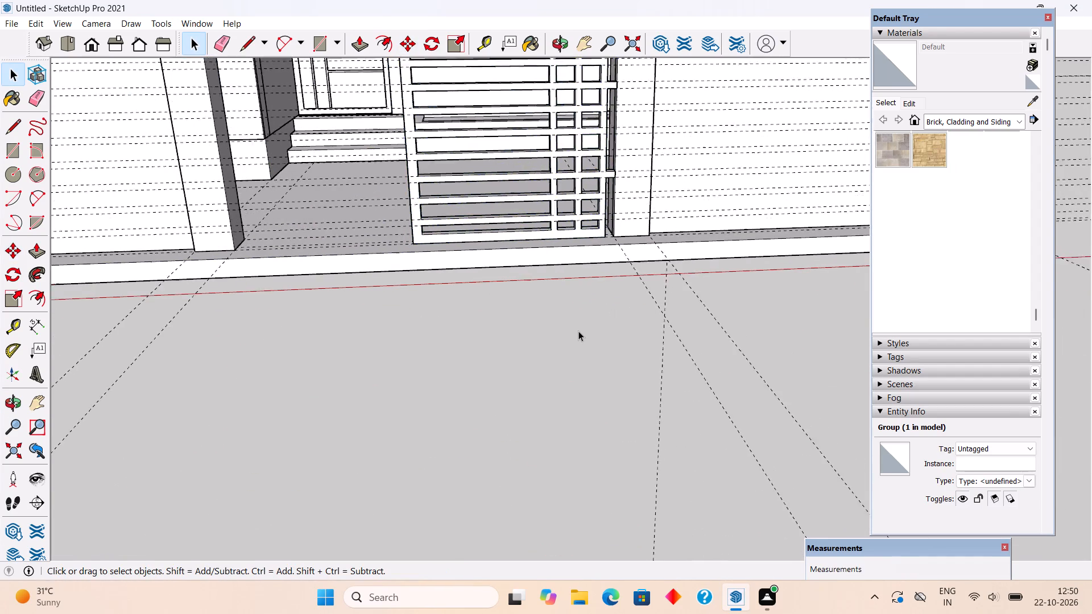
scroll(578, 331, down, 5)
middle_drag(606, 223, 566, 248)
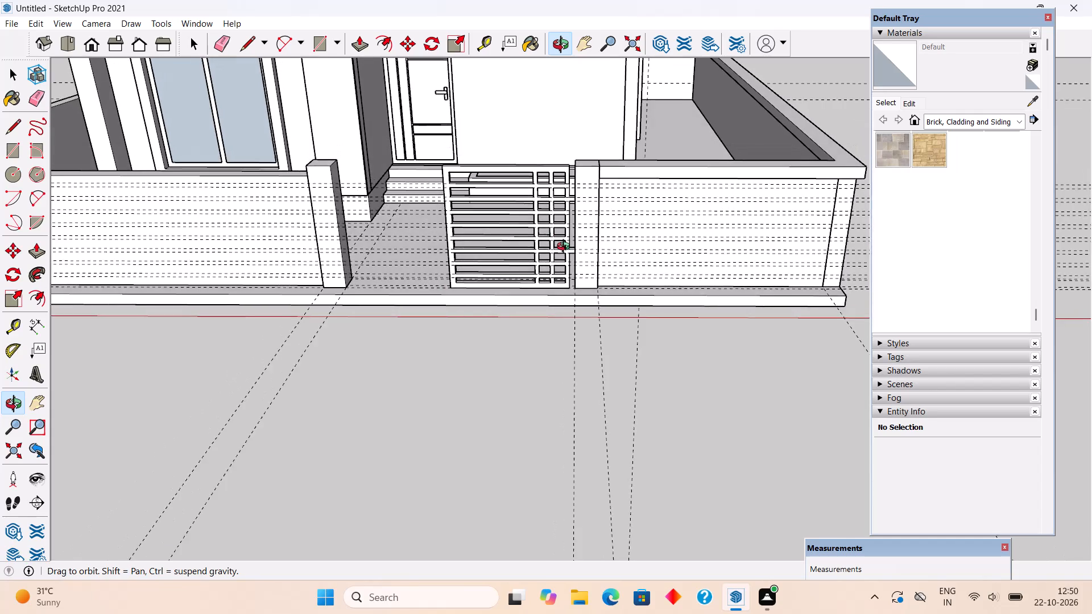
middle_drag(566, 248, 568, 262)
middle_drag(553, 228, 0, 205)
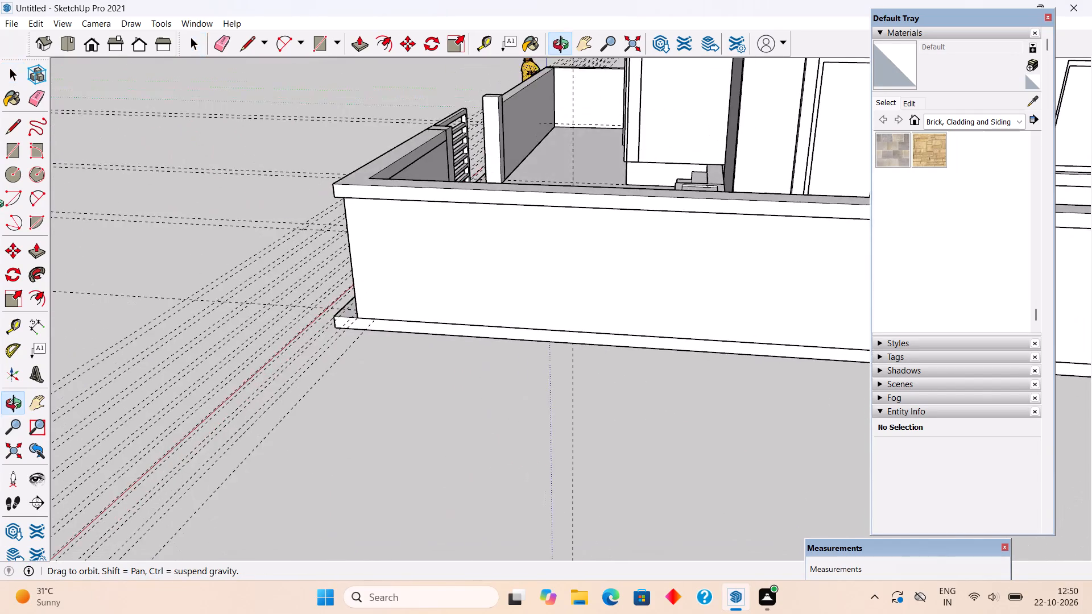
middle_drag(0, 205, 614, 260)
scroll(568, 246, up, 5)
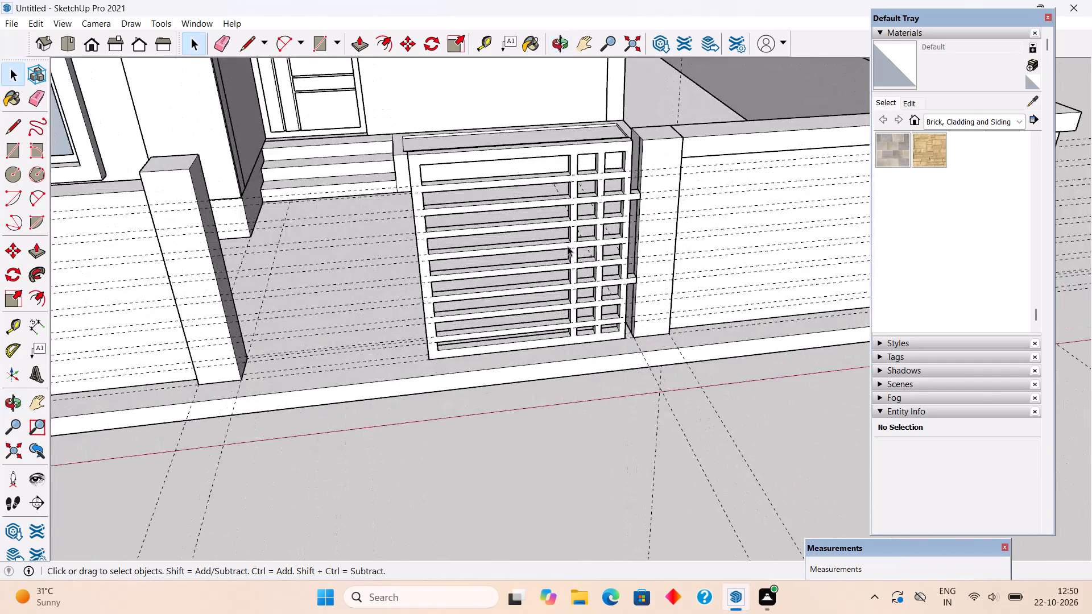
scroll(610, 226, down, 4)
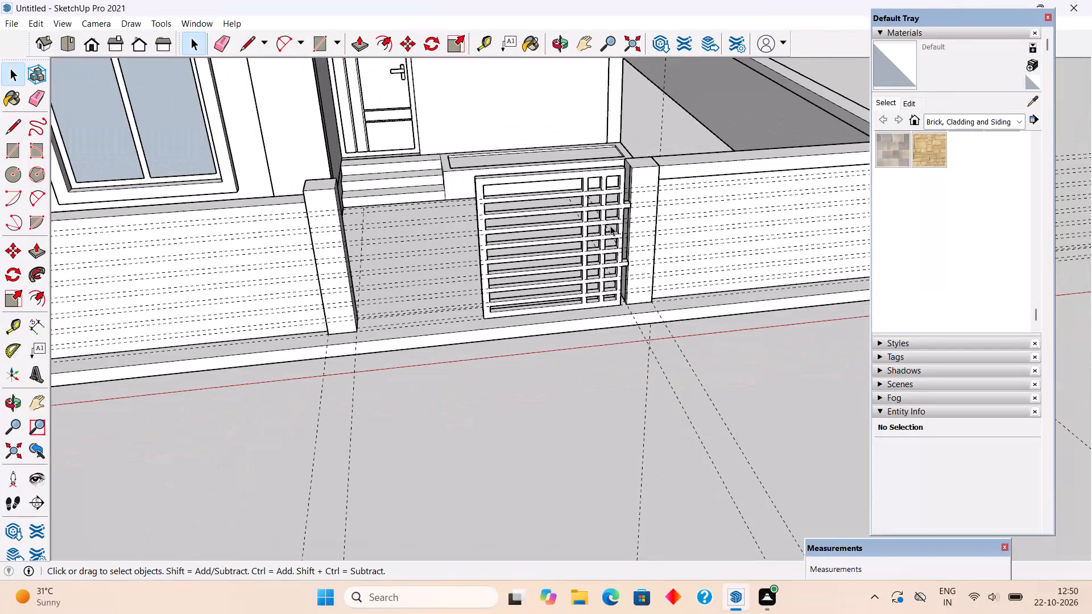
scroll(611, 226, down, 11)
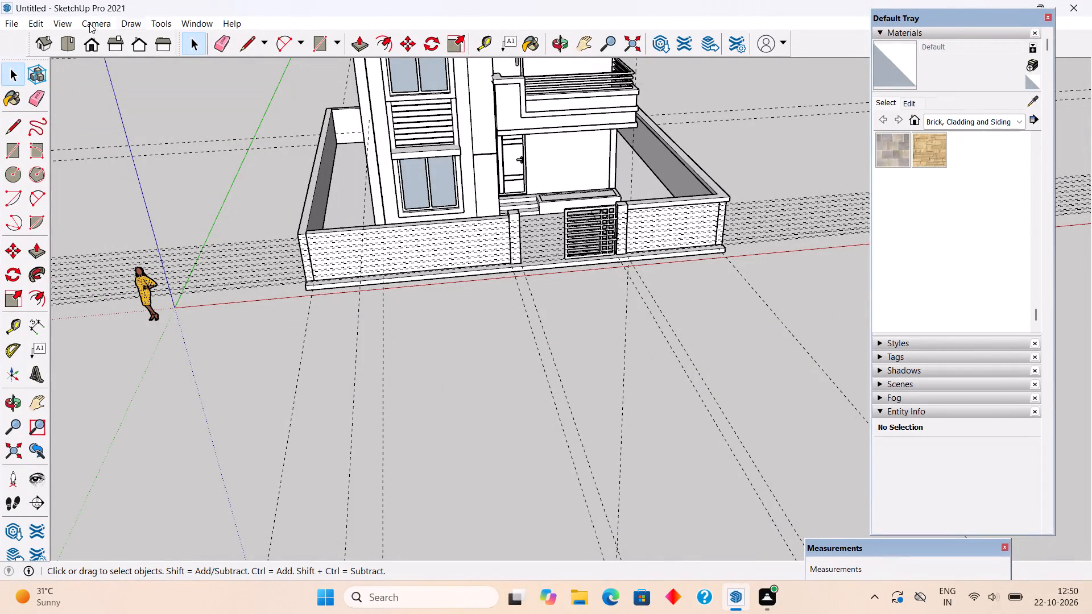
click(44, 26)
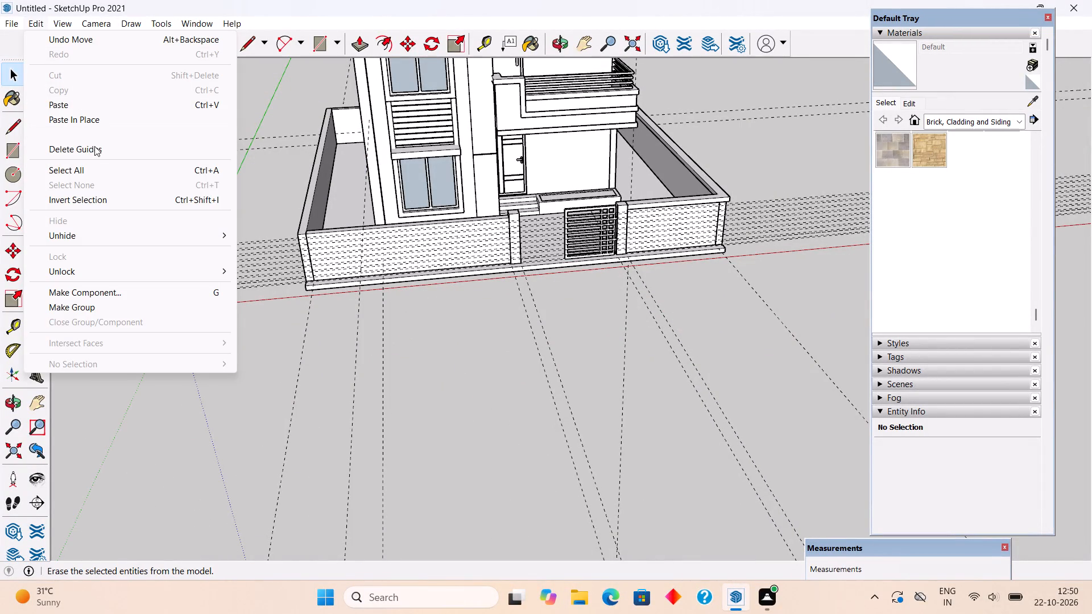
click(94, 146)
Copy the gate group about 4' 11" along the front opening towards the opposite post.
scroll(581, 249, up, 12)
click(613, 222)
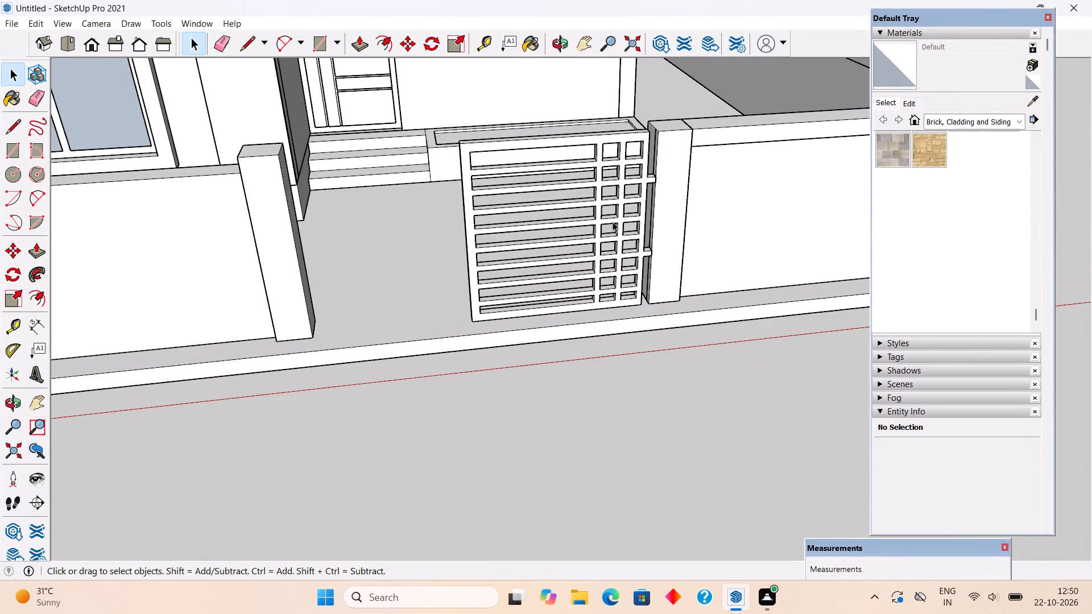
scroll(634, 270, up, 3)
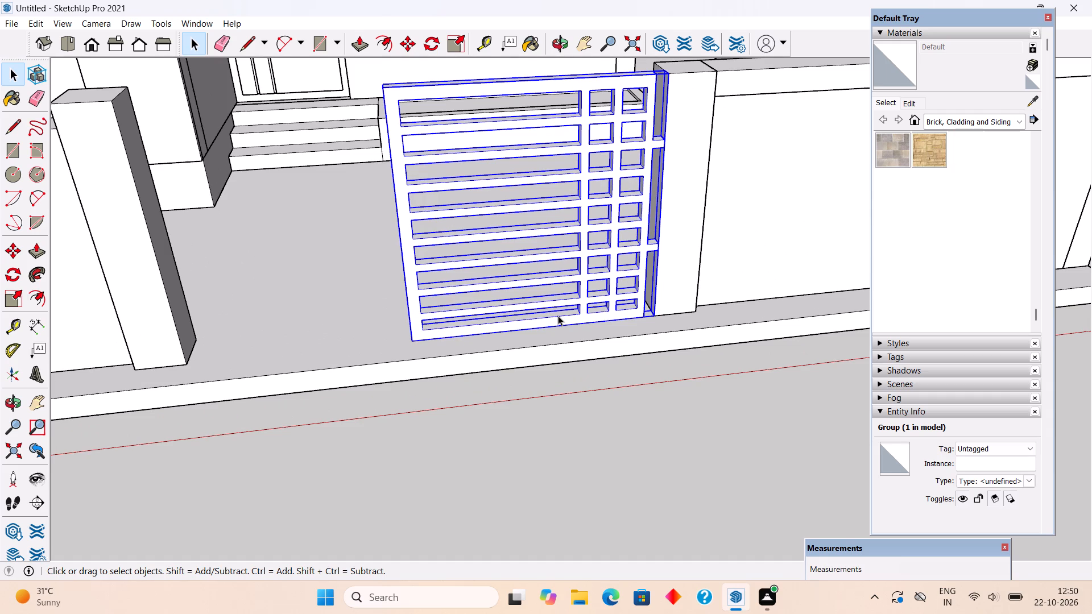
key(m)
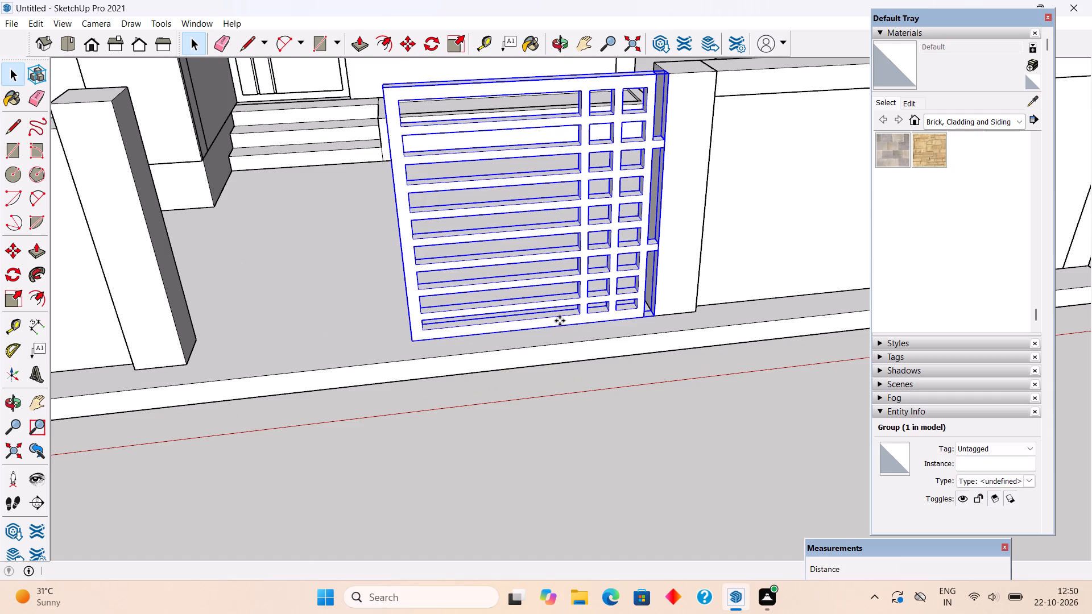
click(560, 321)
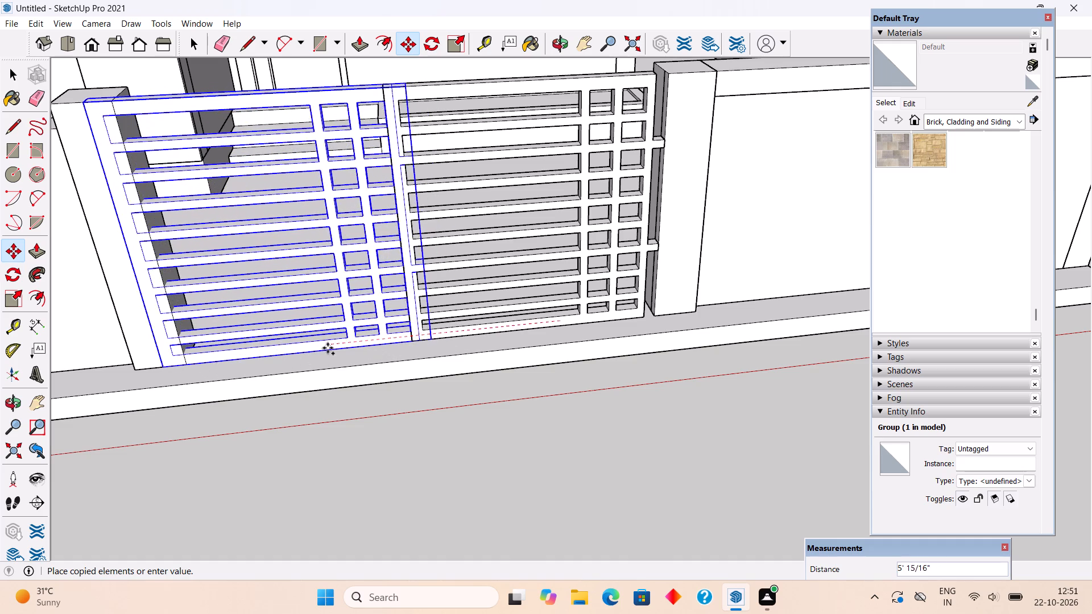
click(335, 351)
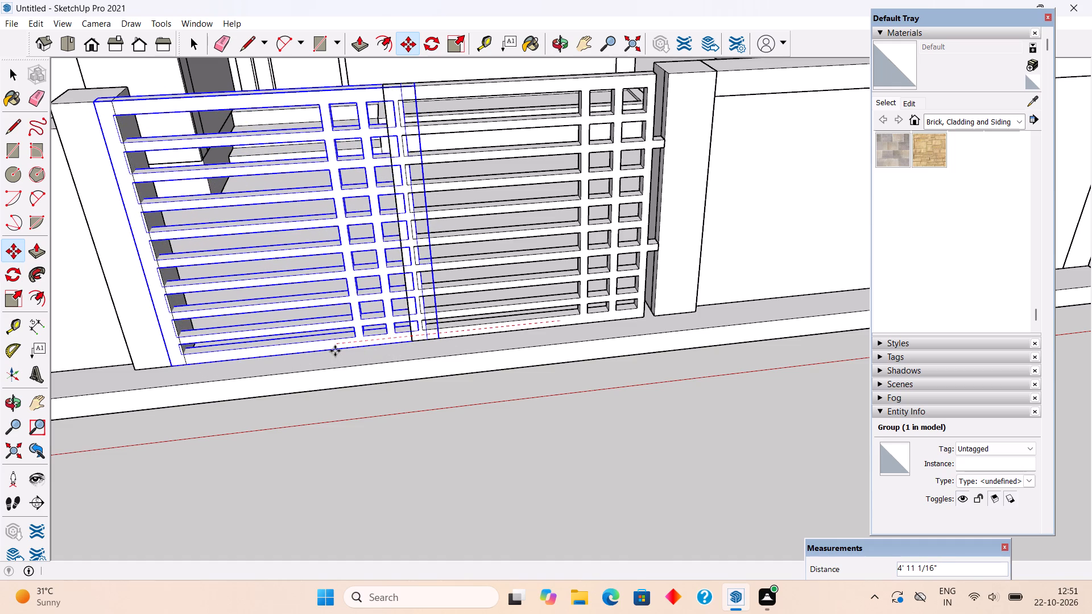
Rotate the copied gate 90 degrees about the vertical axis so it stands open, perpendicular to the front wall.
key(q)
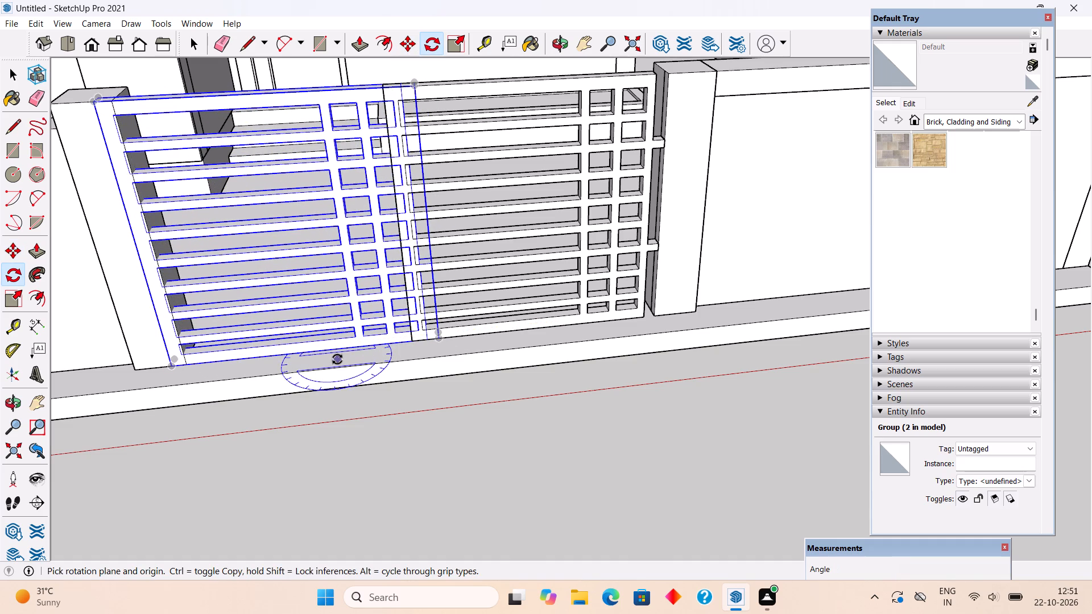
click(337, 359)
click(442, 351)
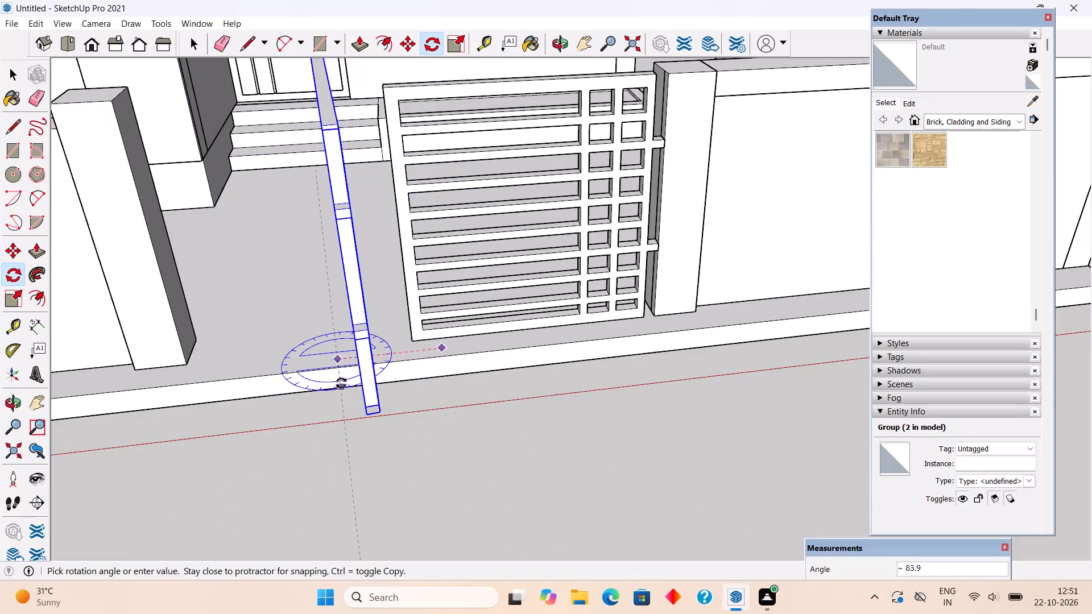
scroll(341, 383, up, 5)
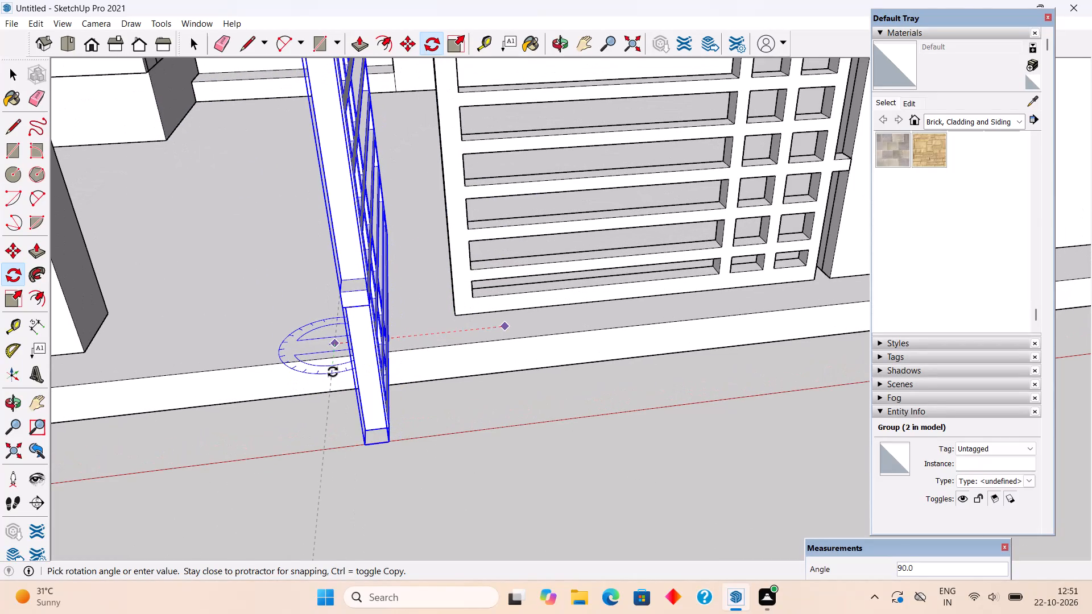
scroll(333, 372, up, 10)
click(333, 372)
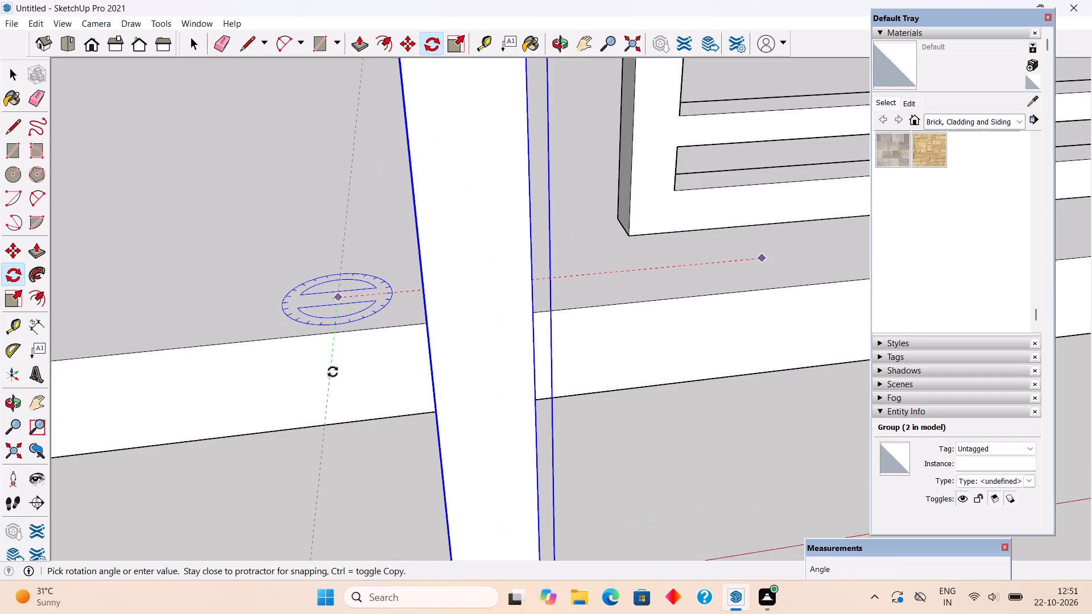
middle_drag(479, 345, 420, 326)
scroll(420, 326, down, 9)
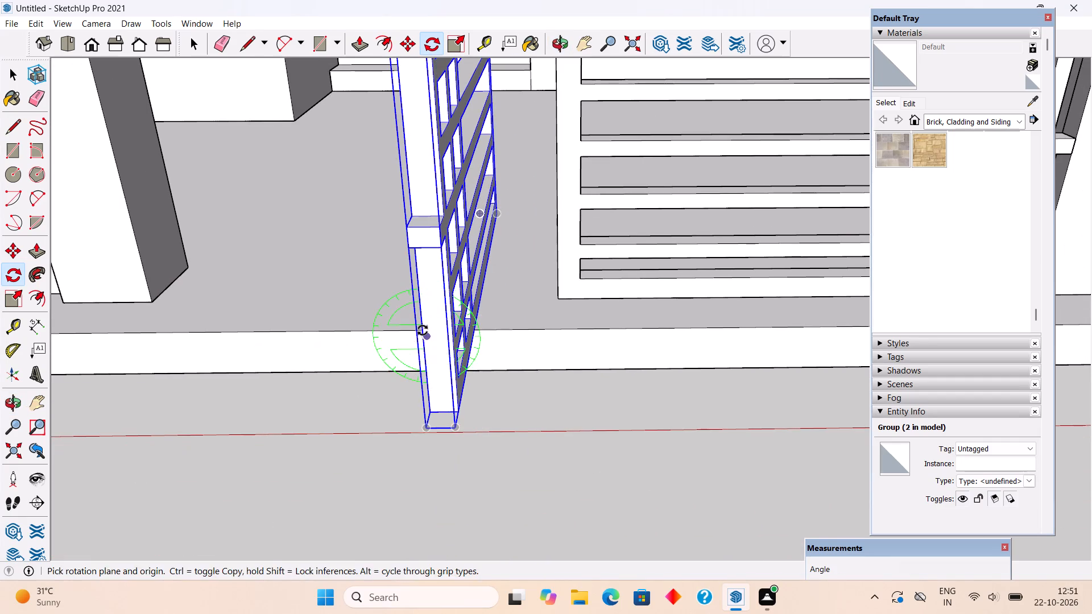
key(space)
Move the rotated gate copy by a hinge tab corner about 4' 9" onto the opposite post's inner side.
middle_drag(460, 340, 357, 338)
scroll(358, 337, down, 1)
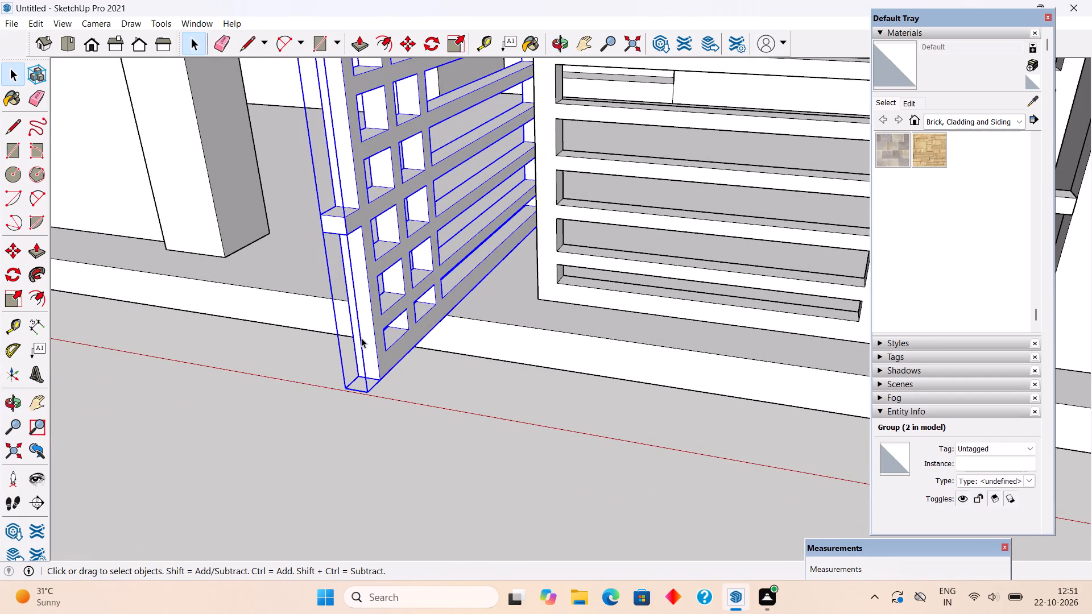
key(m)
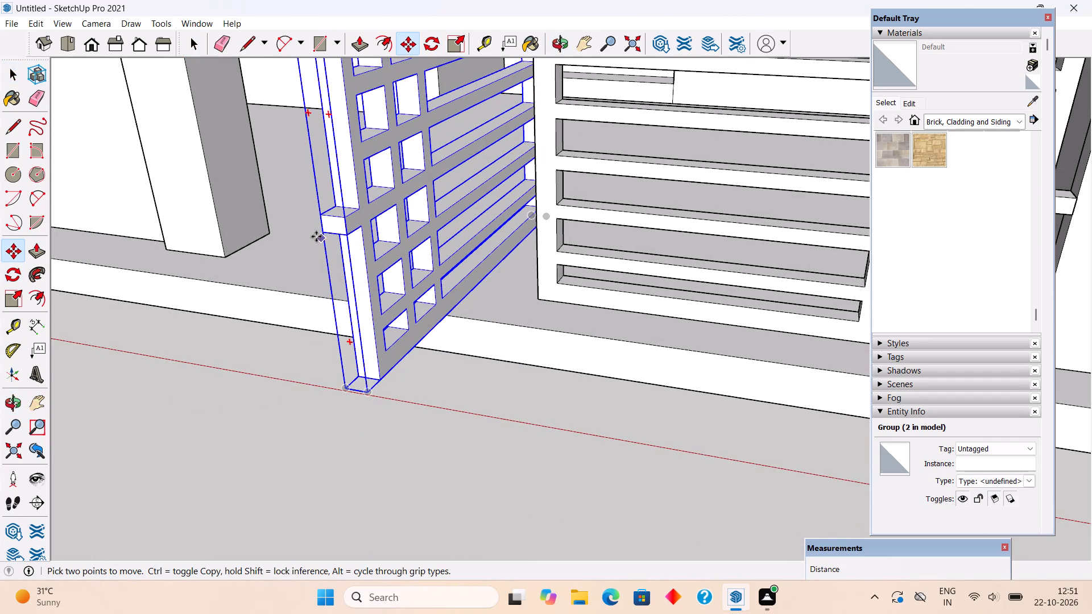
click(327, 215)
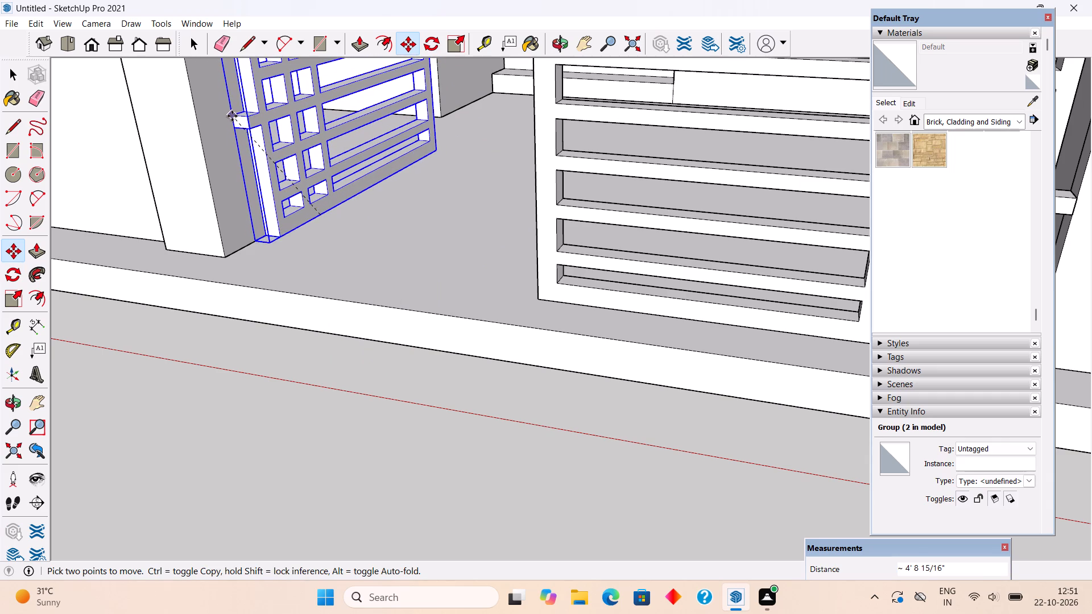
click(232, 117)
Shift the rotated gate copy about 7 inches by its lower hinge tab against the post's inner face.
scroll(259, 185, up, 7)
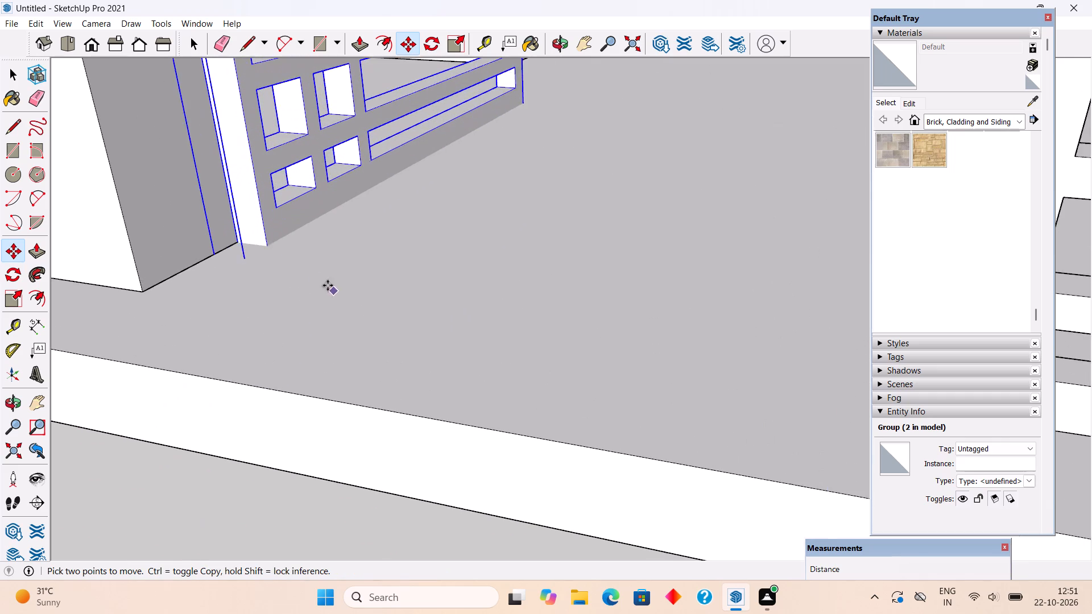
scroll(328, 285, up, 4)
middle_drag(268, 252, 451, 153)
scroll(279, 174, down, 4)
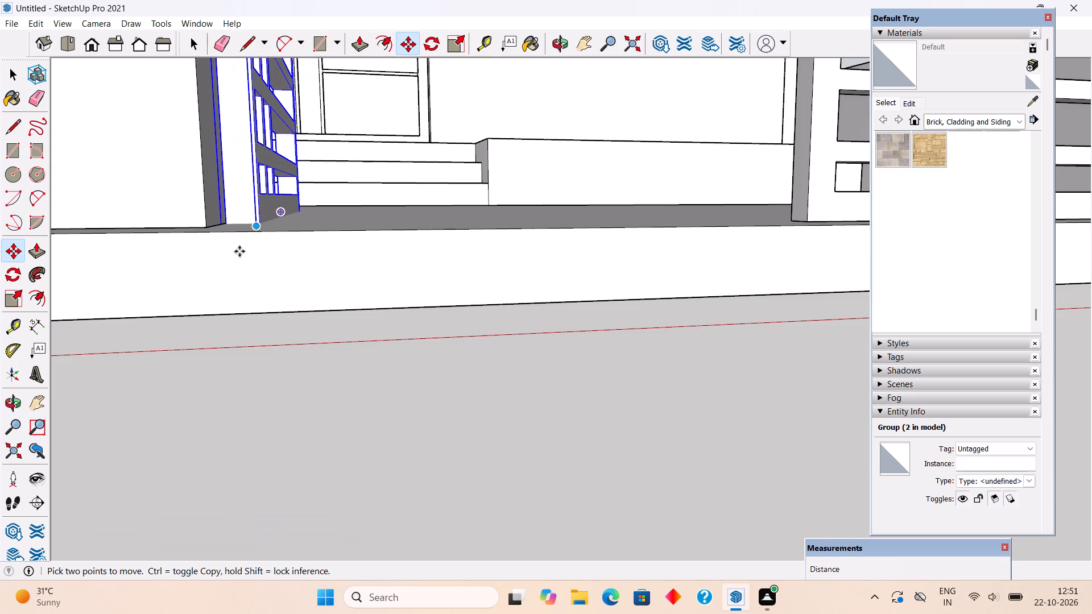
scroll(238, 260, up, 5)
scroll(330, 276, down, 8)
scroll(305, 358, down, 5)
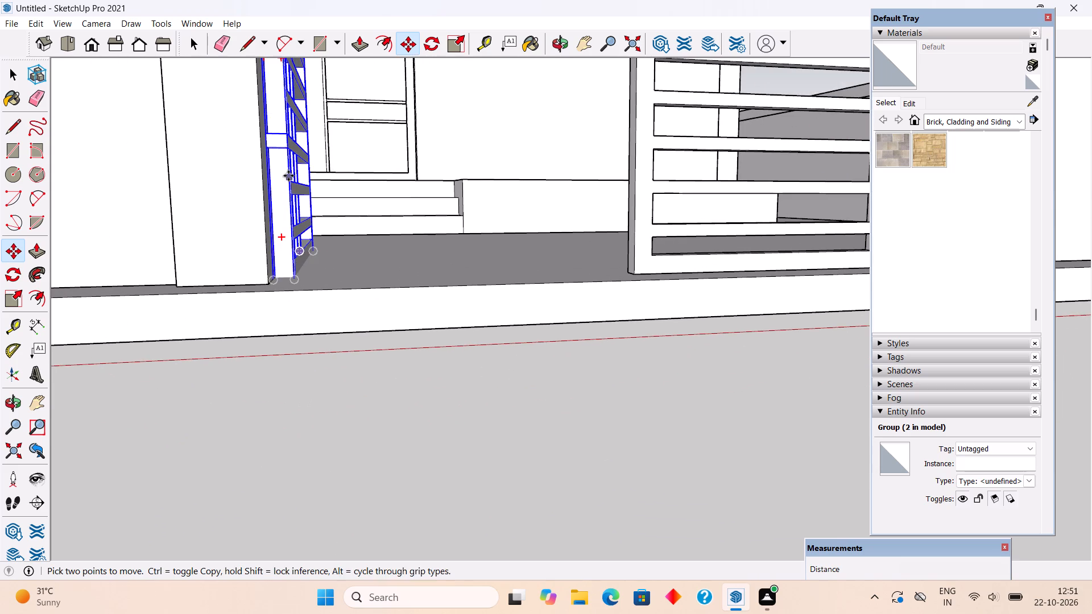
scroll(254, 296, down, 3)
middle_drag(295, 251, 274, 362)
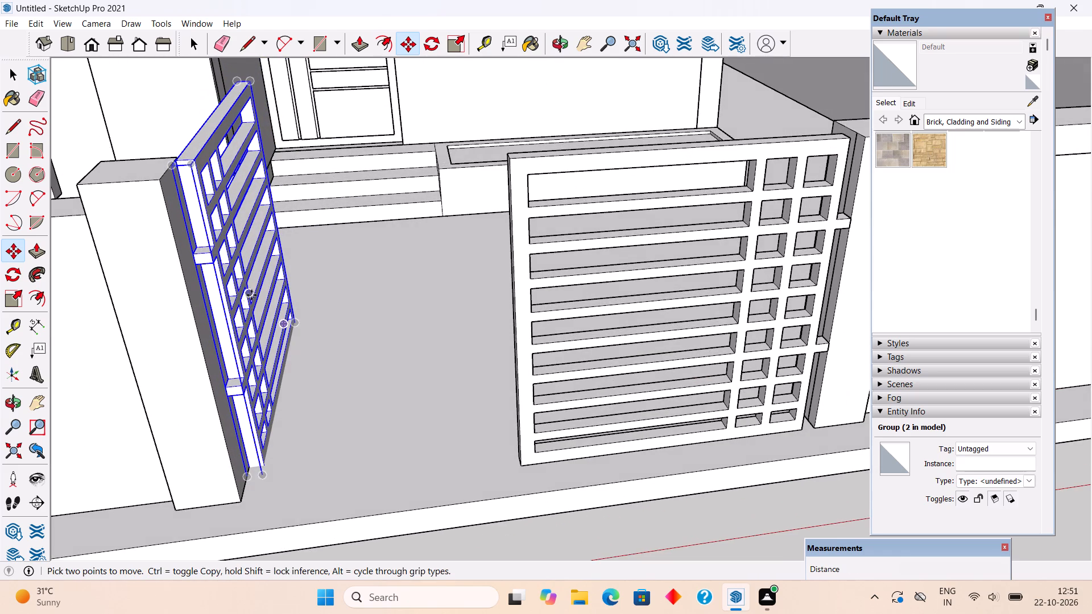
scroll(230, 313, up, 3)
click(224, 411)
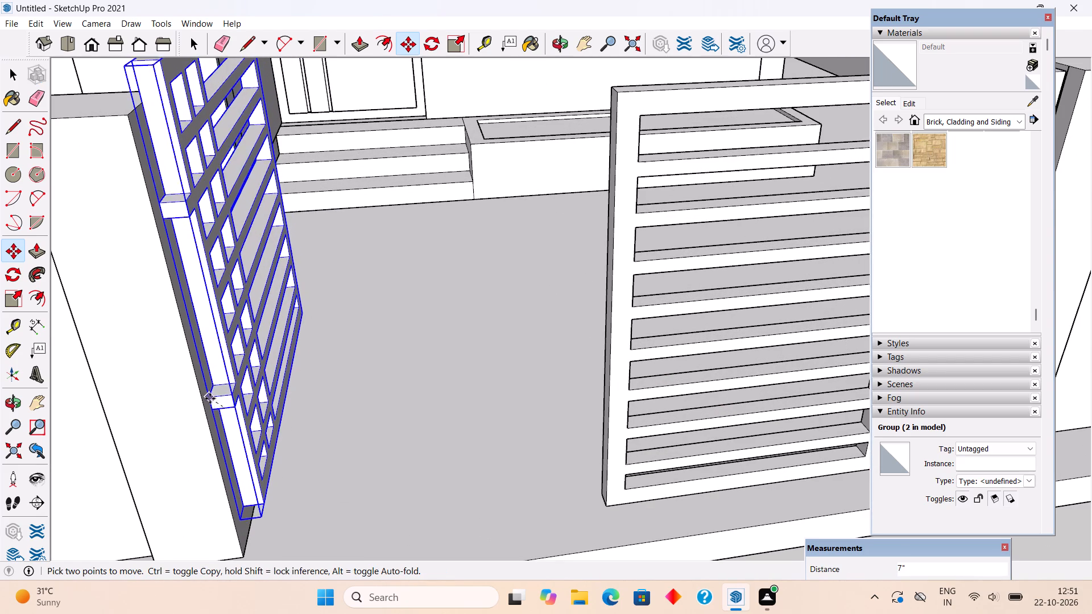
click(213, 393)
middle_drag(382, 451, 346, 397)
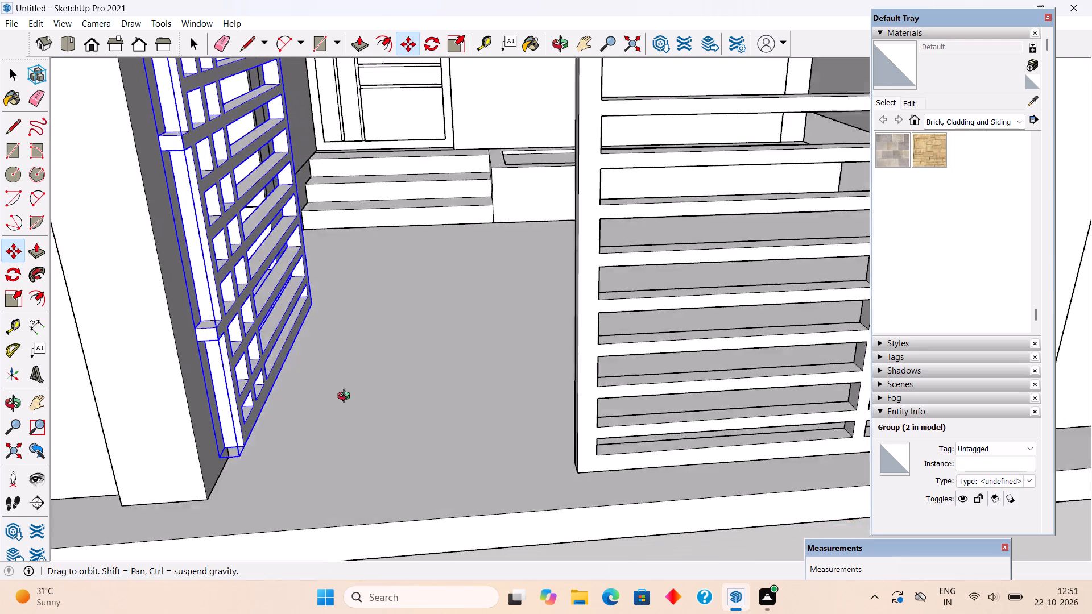
middle_drag(346, 397, 306, 354)
scroll(256, 362, up, 10)
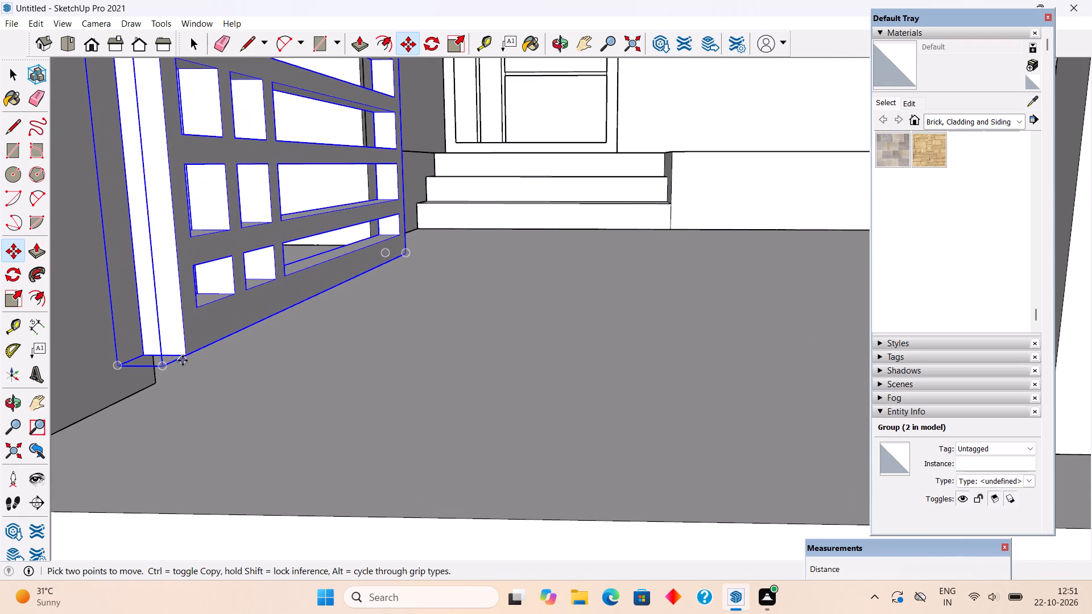
Lower the open gate leaf about 2 5/16 inches by its bottom corner toward the slab, and end the move.
click(185, 355)
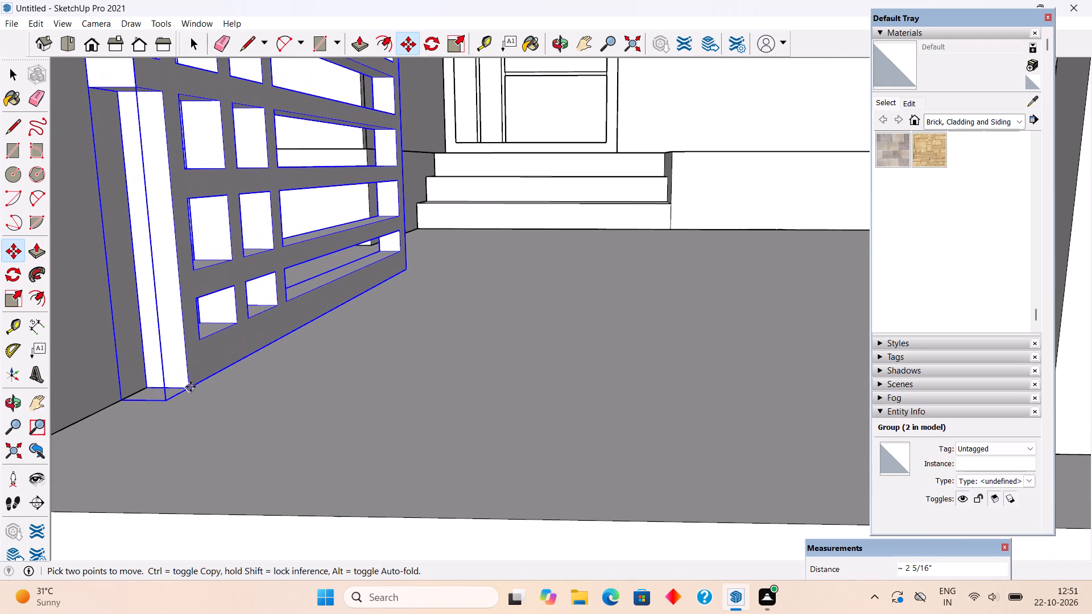
click(191, 391)
key(space)
scroll(280, 403, down, 5)
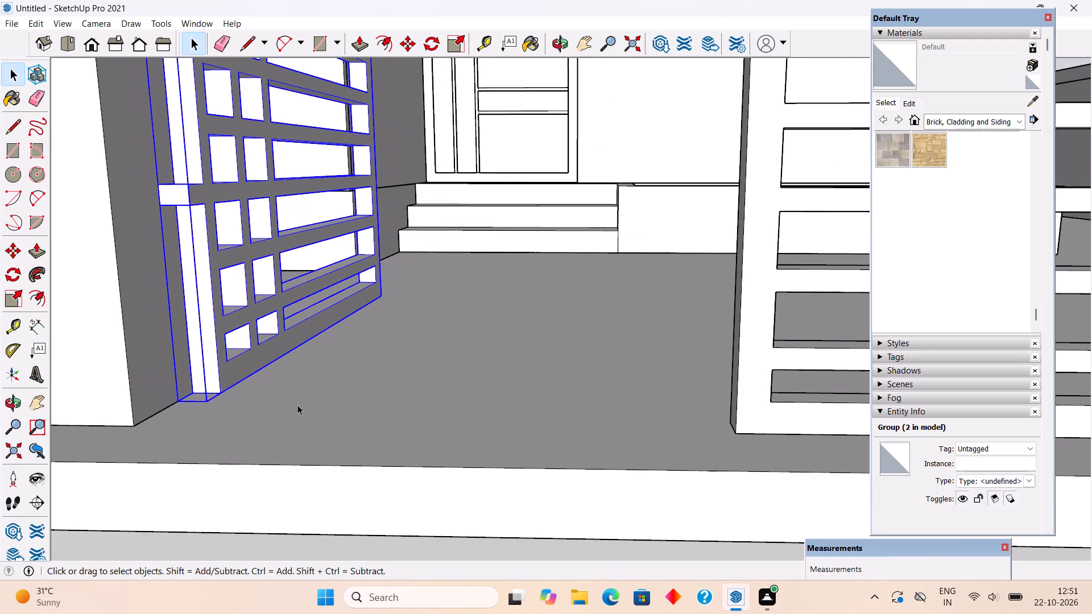
click(338, 412)
Examine both gate leaves, their posts and the front boundary wall from several angles.
middle_drag(454, 356, 474, 417)
scroll(465, 387, down, 9)
middle_drag(472, 386, 448, 347)
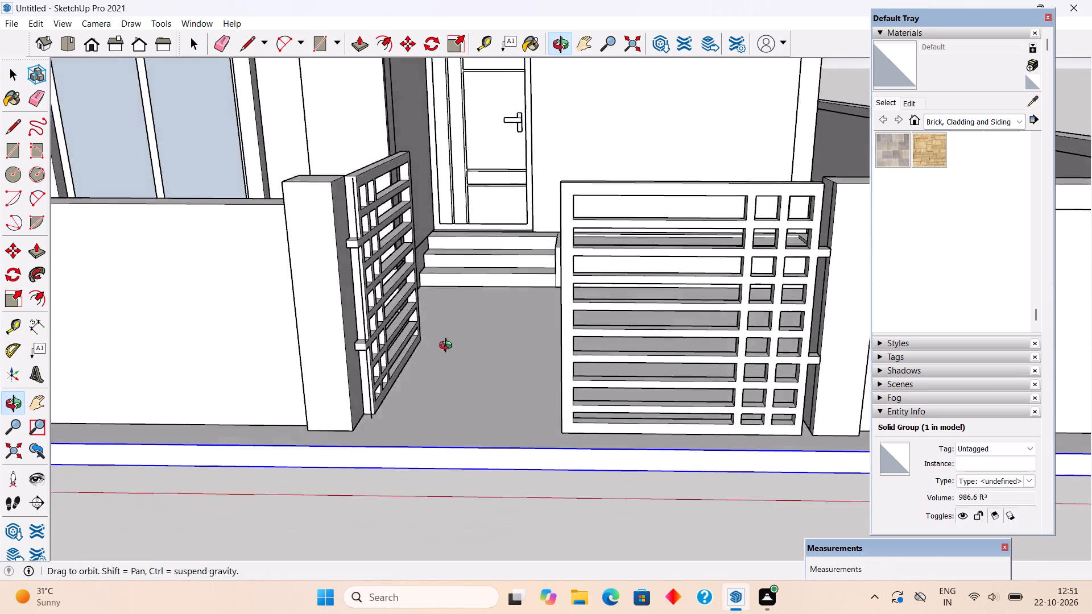
middle_drag(448, 347, 402, 325)
scroll(402, 325, down, 8)
middle_drag(464, 403, 546, 439)
click(470, 493)
middle_drag(609, 432, 537, 443)
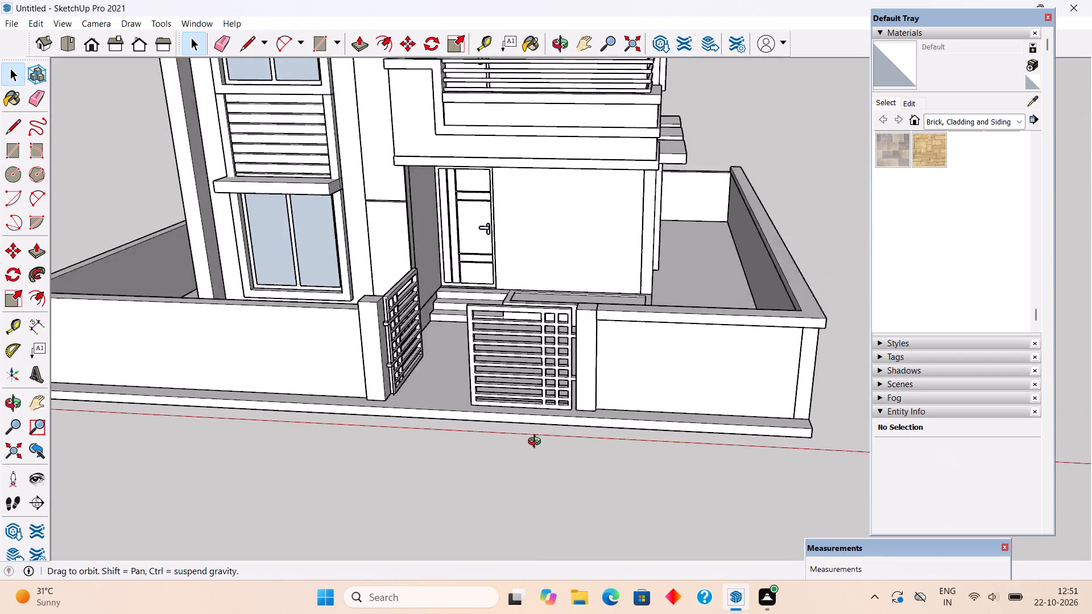
middle_drag(537, 443, 438, 419)
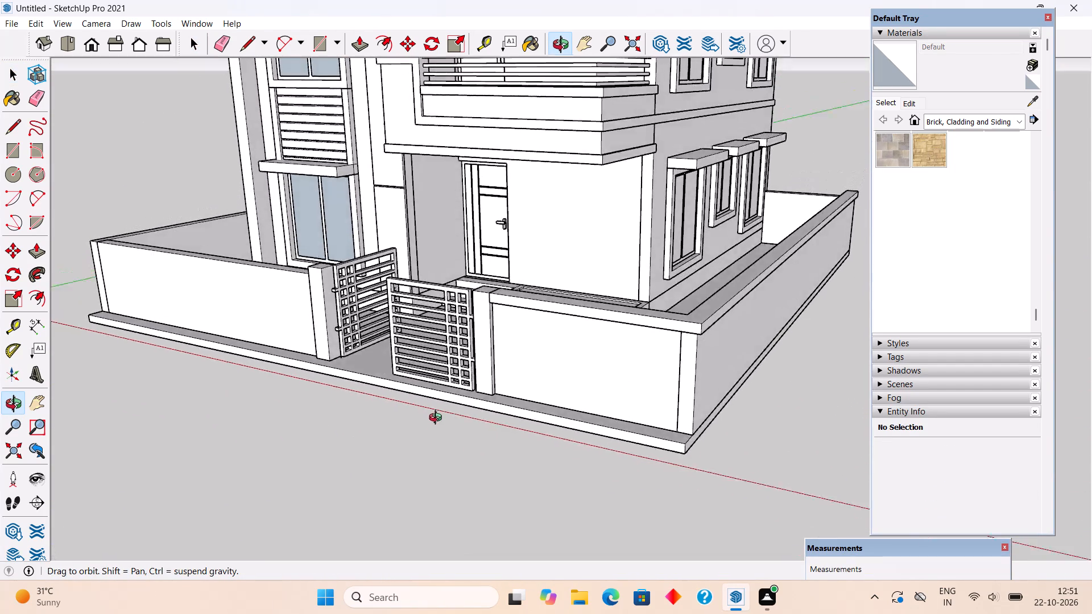
middle_drag(438, 419, 432, 386)
scroll(502, 324, up, 2)
middle_drag(514, 333, 526, 335)
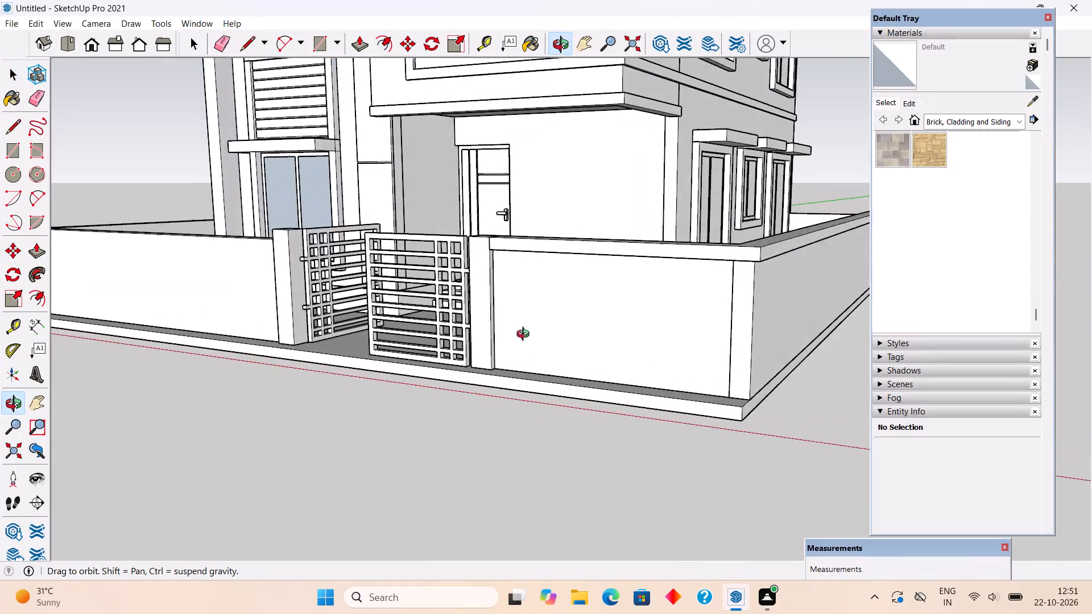
middle_drag(526, 335, 676, 319)
scroll(694, 303, down, 3)
middle_drag(637, 325, 550, 389)
scroll(614, 352, down, 1)
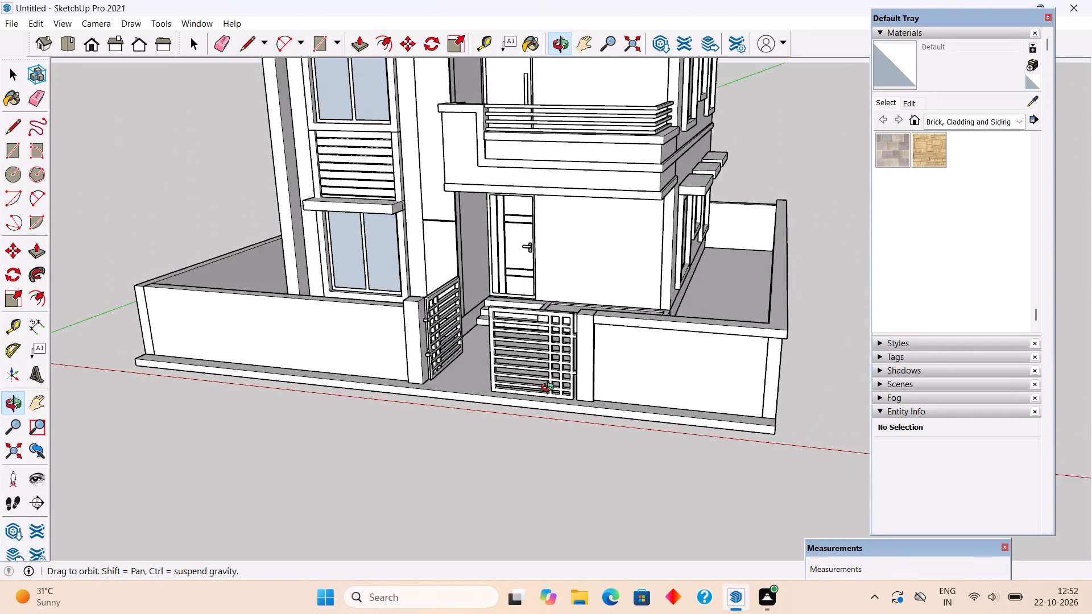
middle_drag(550, 389, 549, 390)
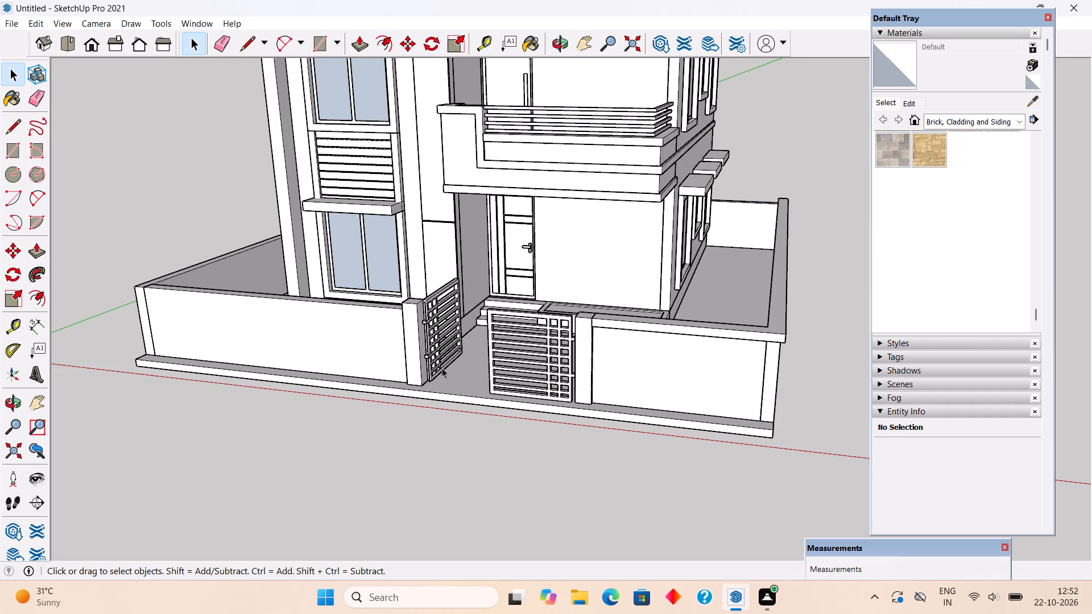
Examine the whole house with its boundary walls and gate from the front and the corner.
scroll(560, 353, down, 6)
middle_drag(605, 309, 712, 345)
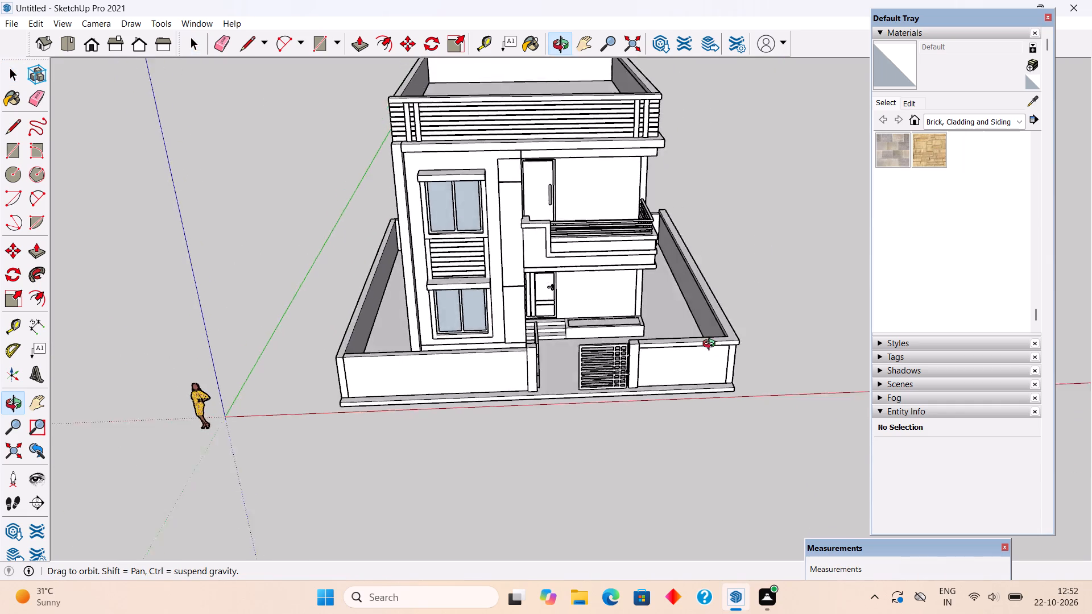
middle_drag(712, 345, 574, 308)
scroll(621, 333, down, 1)
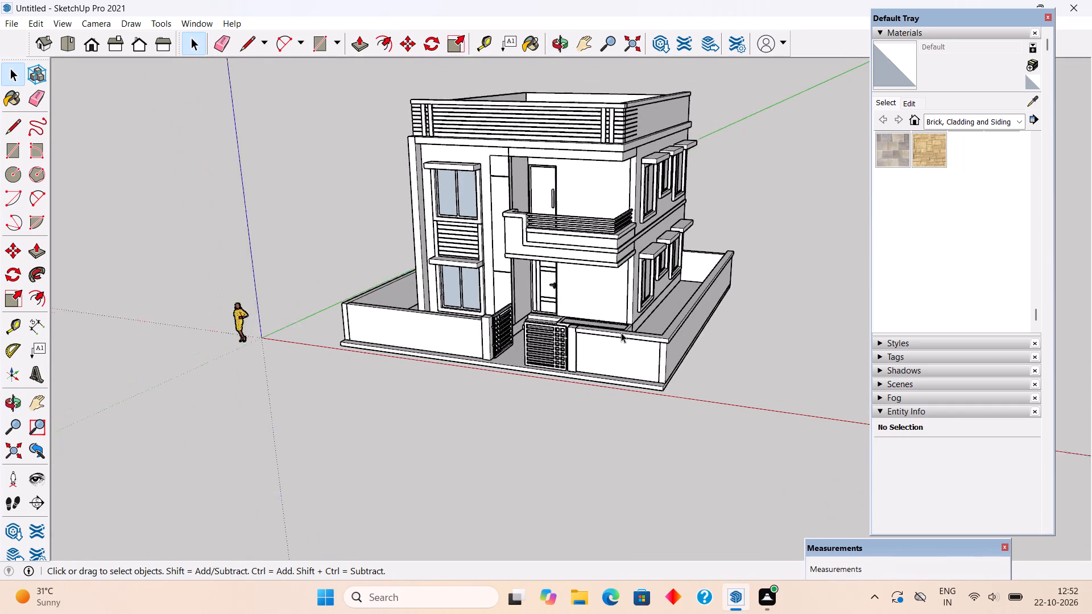
scroll(621, 333, down, 1)
middle_drag(656, 311, 738, 260)
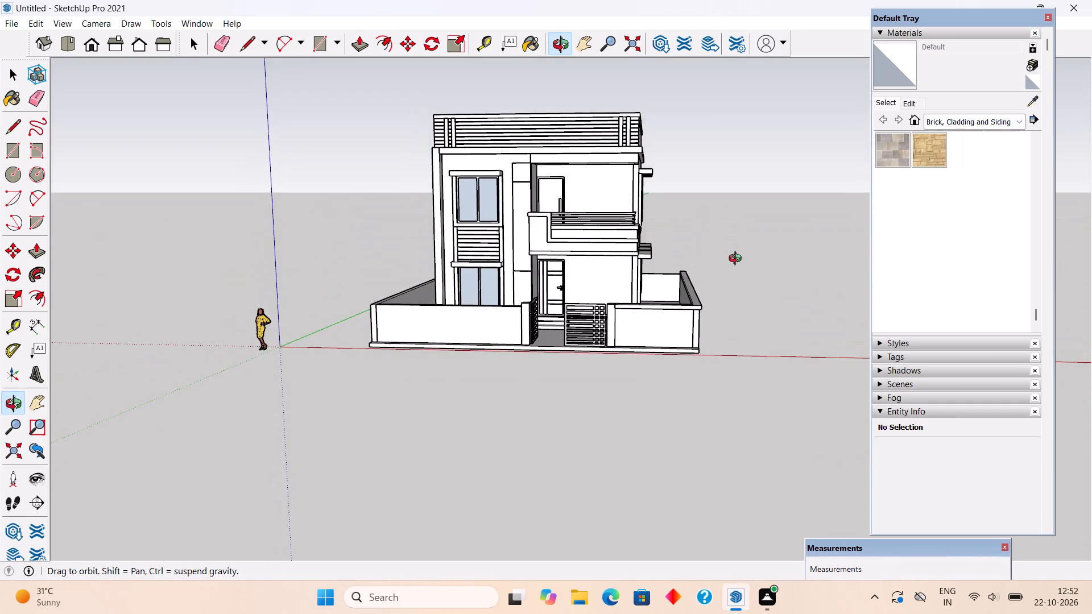
middle_drag(738, 260, 758, 297)
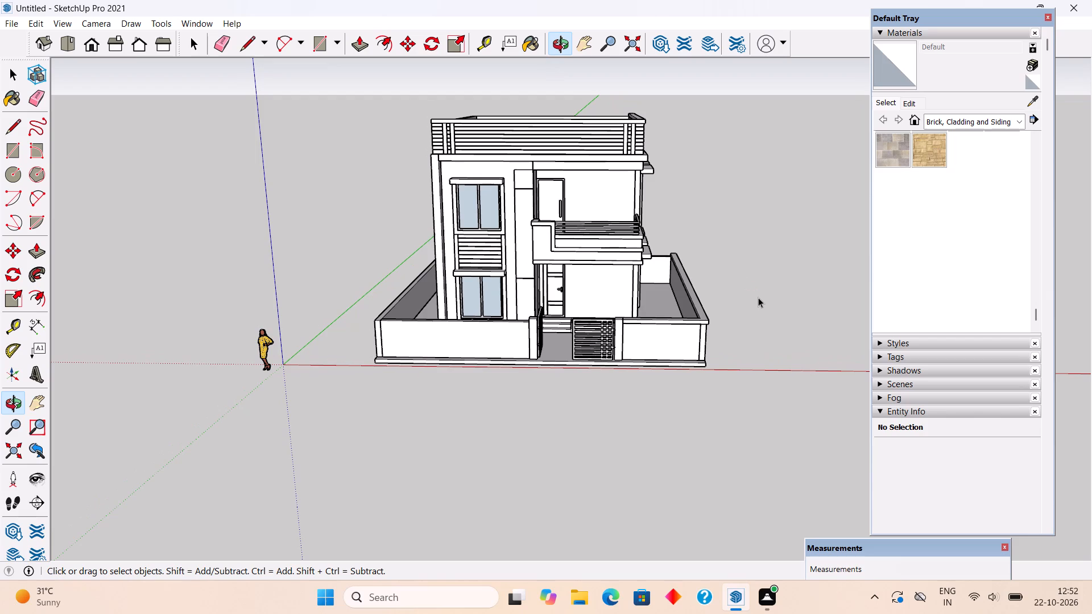
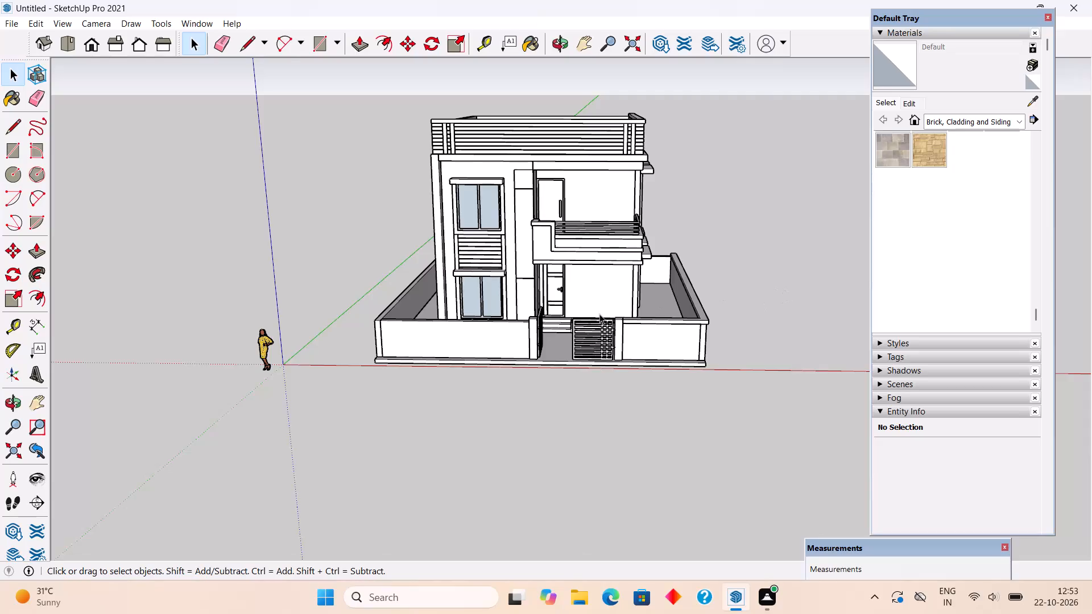
Examine the house's front and window side together with the gate and boundary walls from several corner angles.
scroll(599, 314, up, 6)
middle_drag(613, 317, 475, 319)
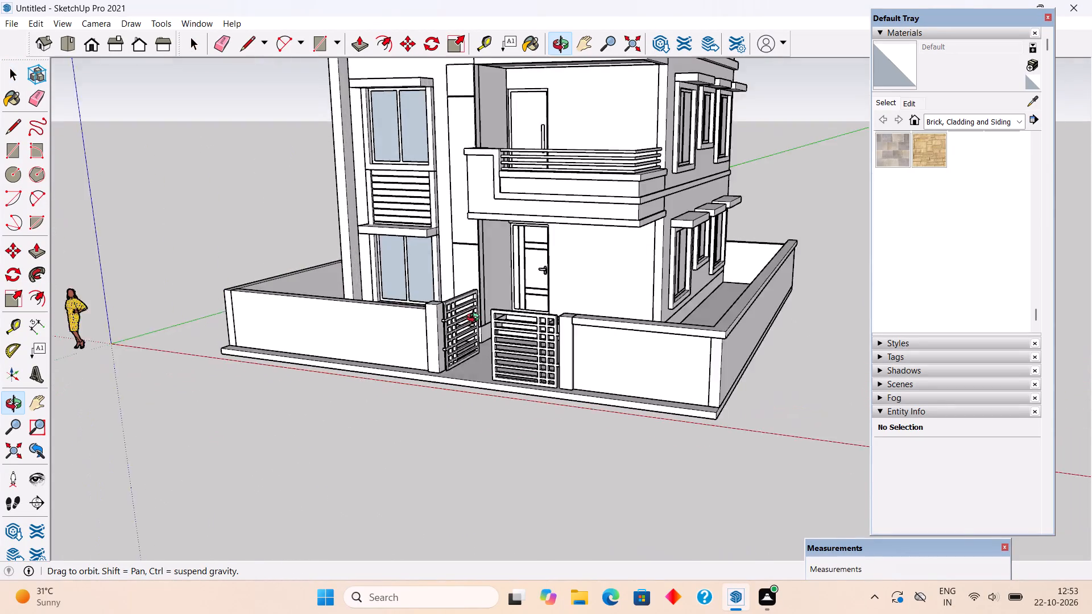
middle_drag(475, 319, 359, 325)
scroll(359, 325, down, 7)
middle_drag(424, 329, 491, 286)
scroll(491, 286, up, 2)
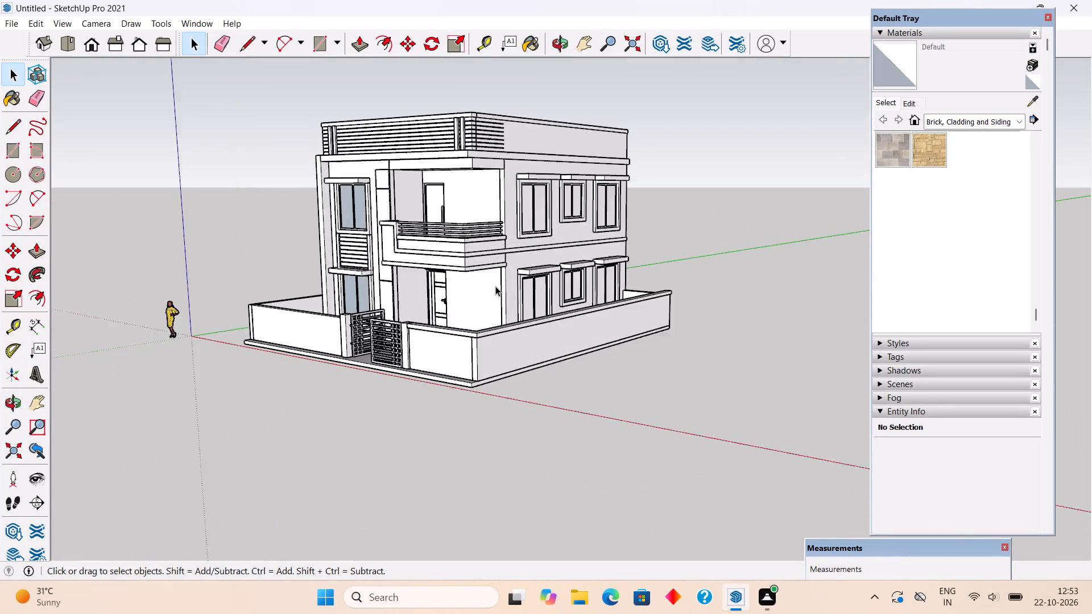
scroll(495, 286, up, 1)
middle_drag(498, 285, 549, 277)
scroll(549, 277, up, 1)
scroll(550, 277, down, 2)
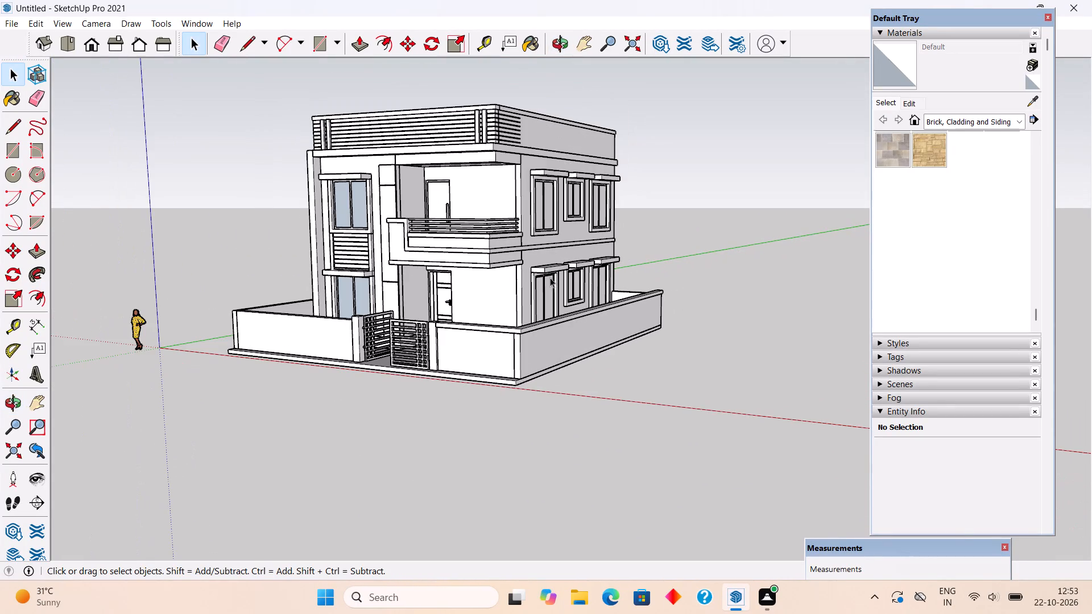
scroll(544, 88, up, 3)
middle_drag(586, 196, 592, 196)
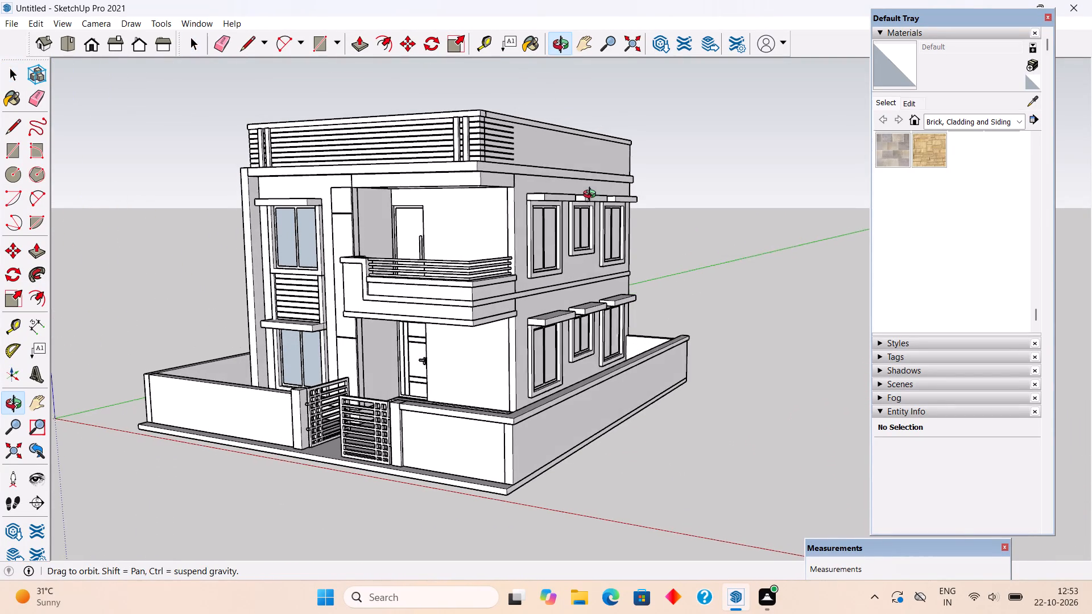
middle_drag(592, 196, 617, 202)
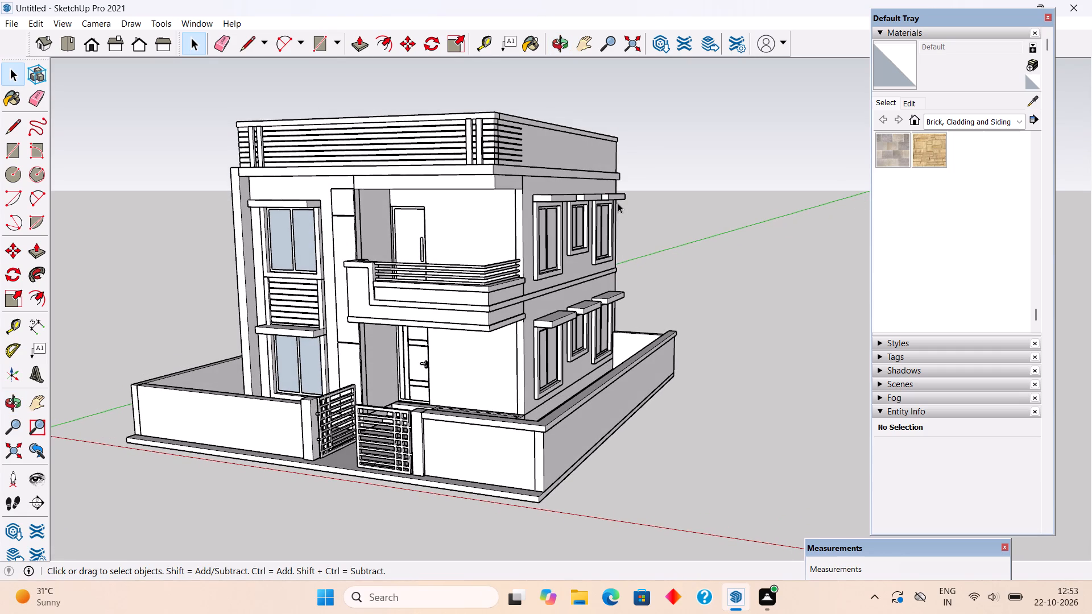
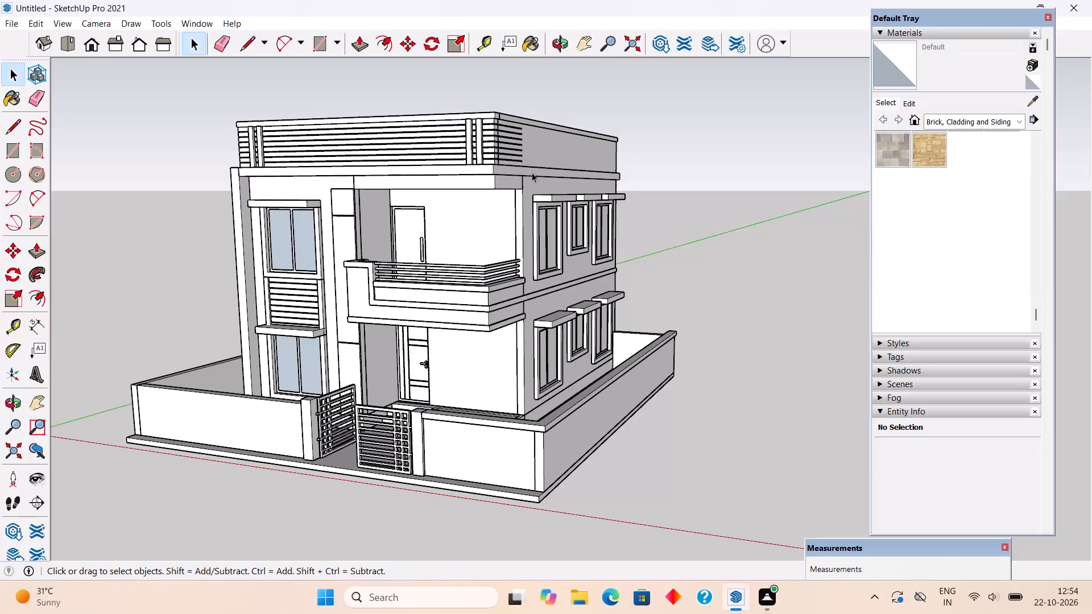
Examine the unpainted house, its window side, the gate and the boundary walls from several corner angles.
scroll(520, 175, down, 4)
scroll(455, 252, down, 5)
middle_drag(455, 259, 540, 312)
scroll(541, 312, up, 2)
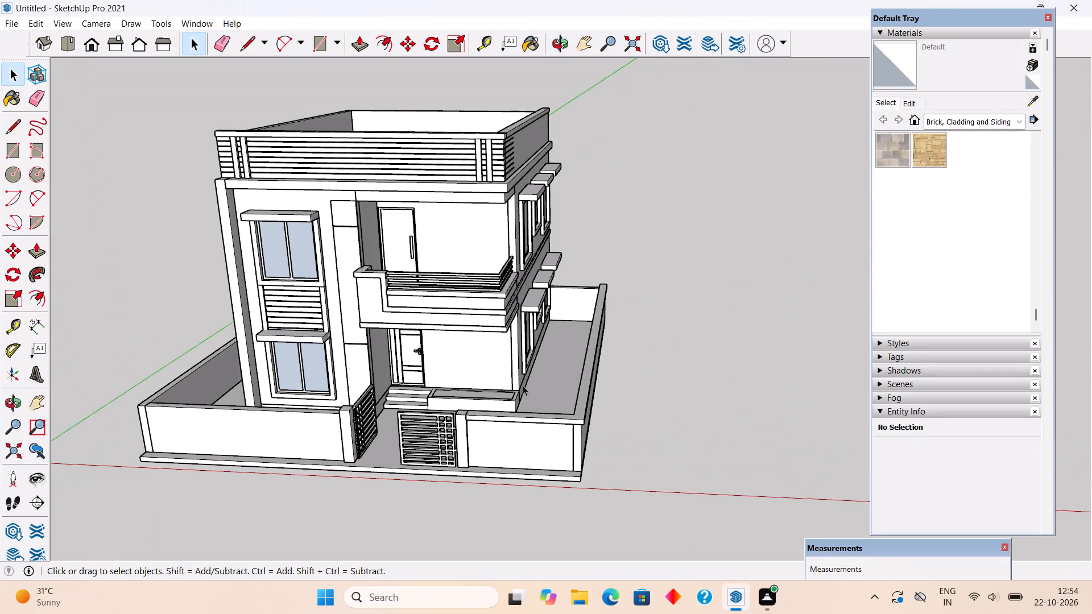
middle_drag(503, 346, 391, 308)
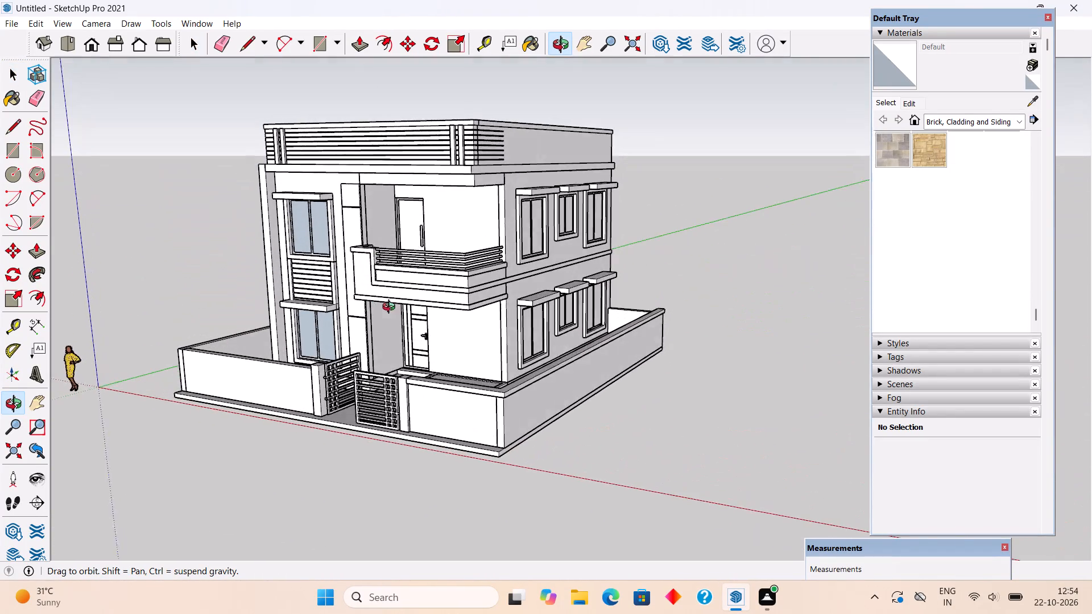
middle_drag(391, 308, 395, 309)
scroll(399, 309, up, 3)
scroll(400, 308, down, 4)
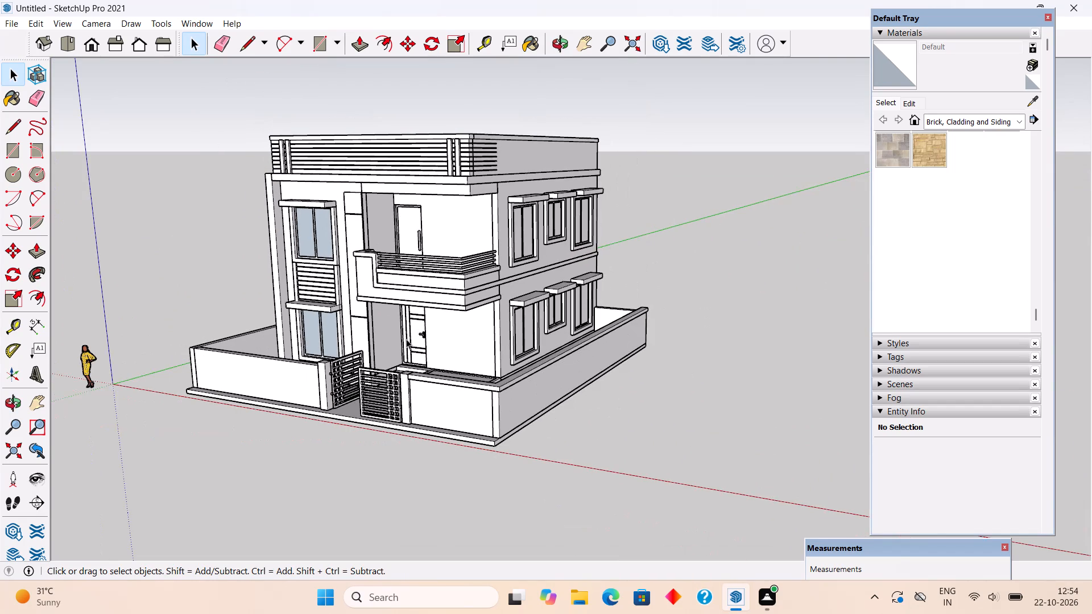
scroll(370, 280, up, 2)
scroll(286, 258, up, 3)
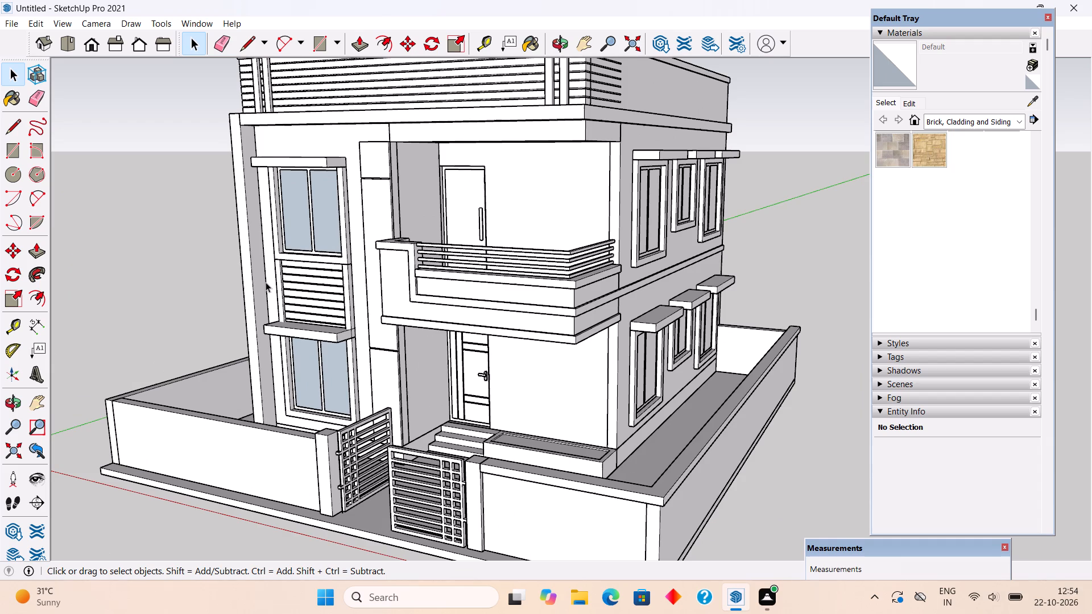
scroll(266, 282, down, 2)
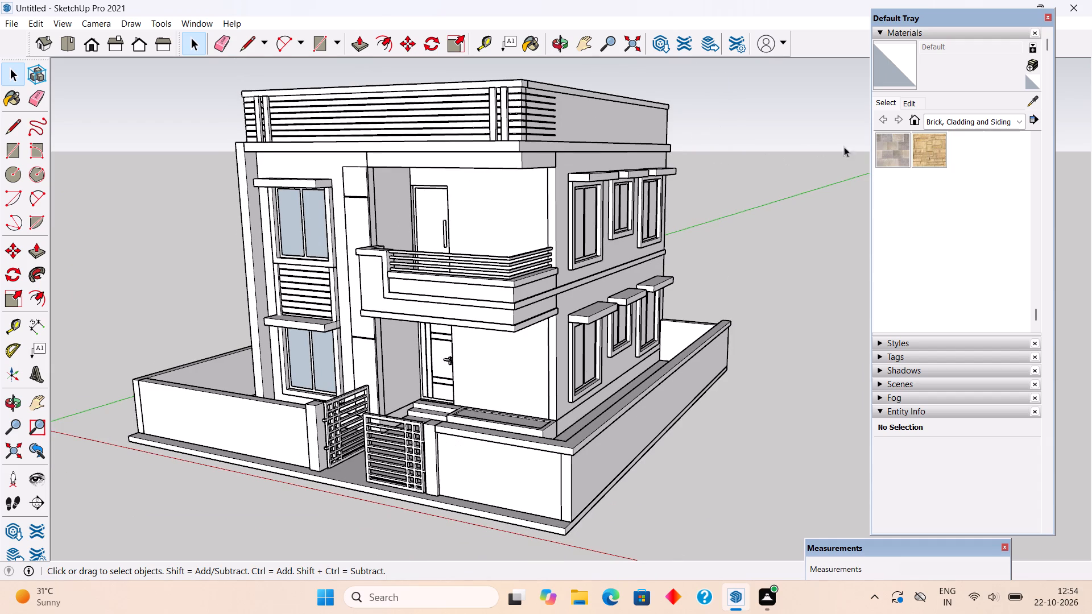
Paint the roof slab band, the parapet's vertical posts and its top cap with Color M06 from the Colors collection.
scroll(930, 202, up, 4)
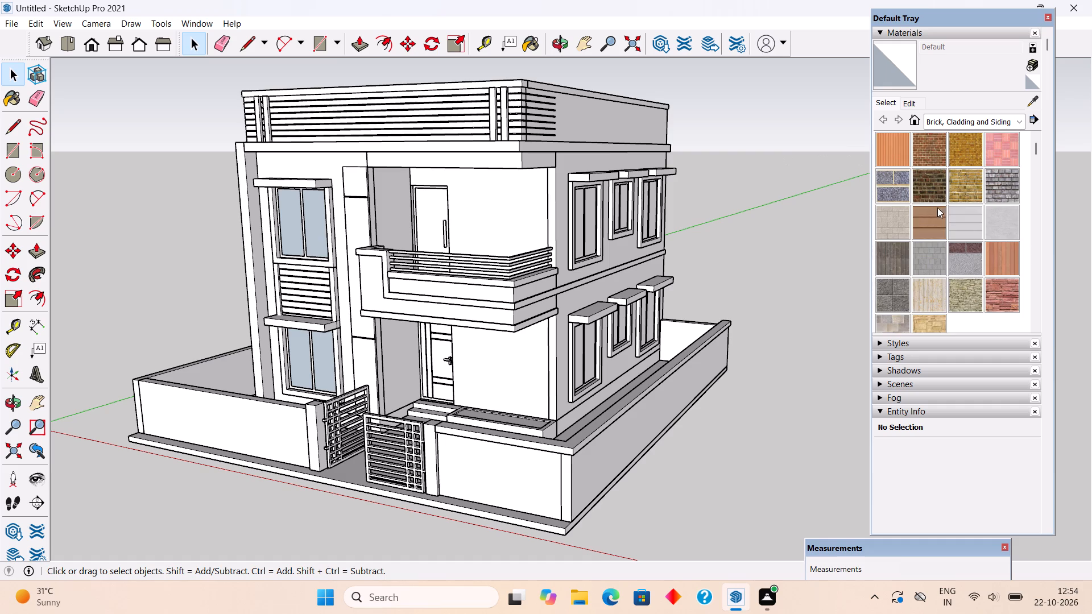
click(986, 117)
click(981, 170)
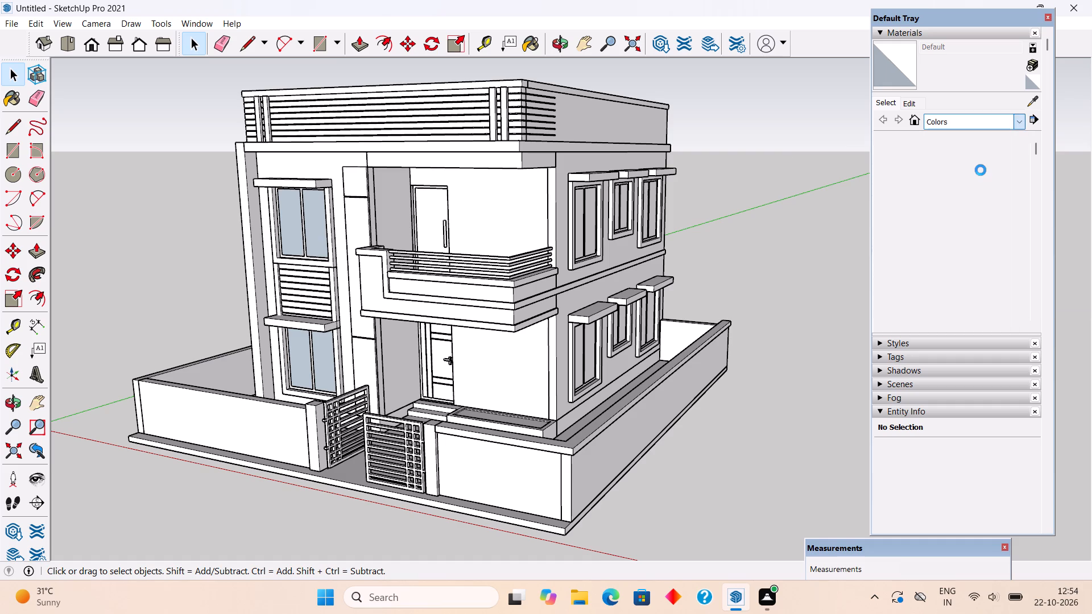
scroll(969, 220, down, 6)
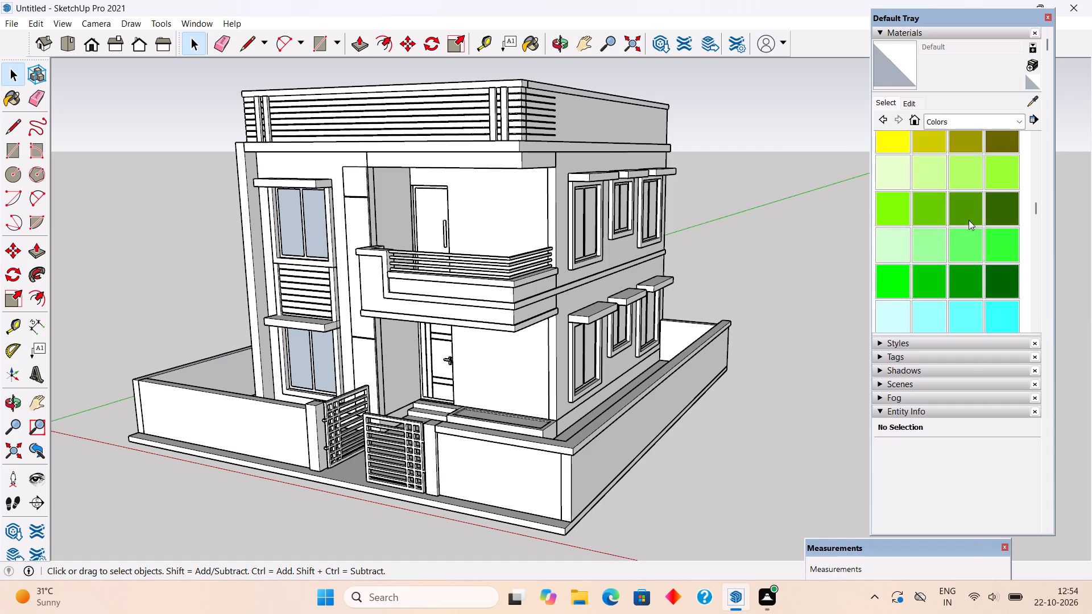
scroll(969, 220, down, 6)
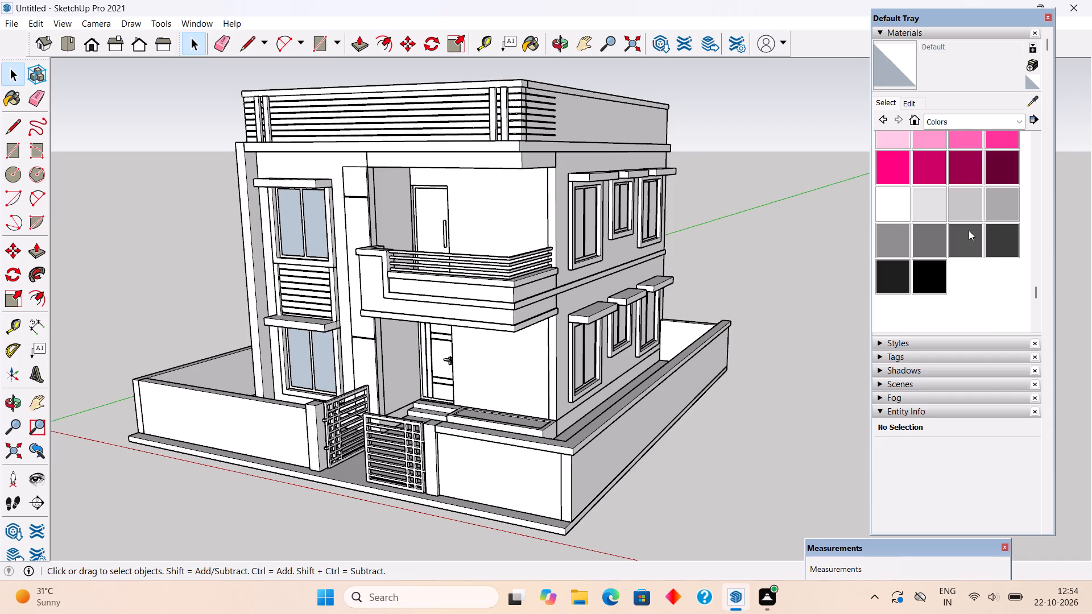
click(969, 230)
click(518, 144)
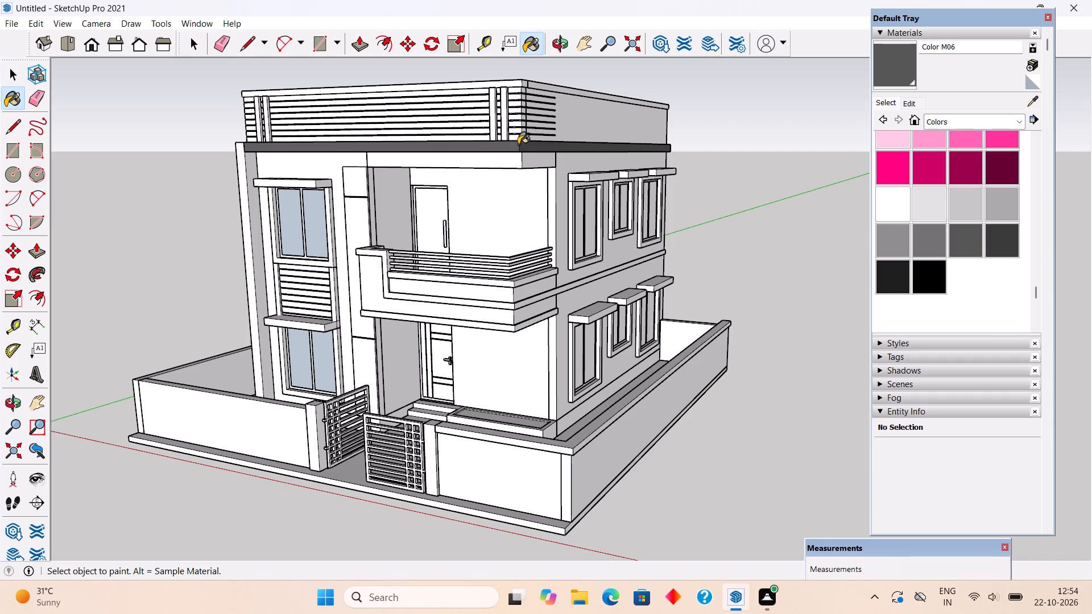
click(506, 111)
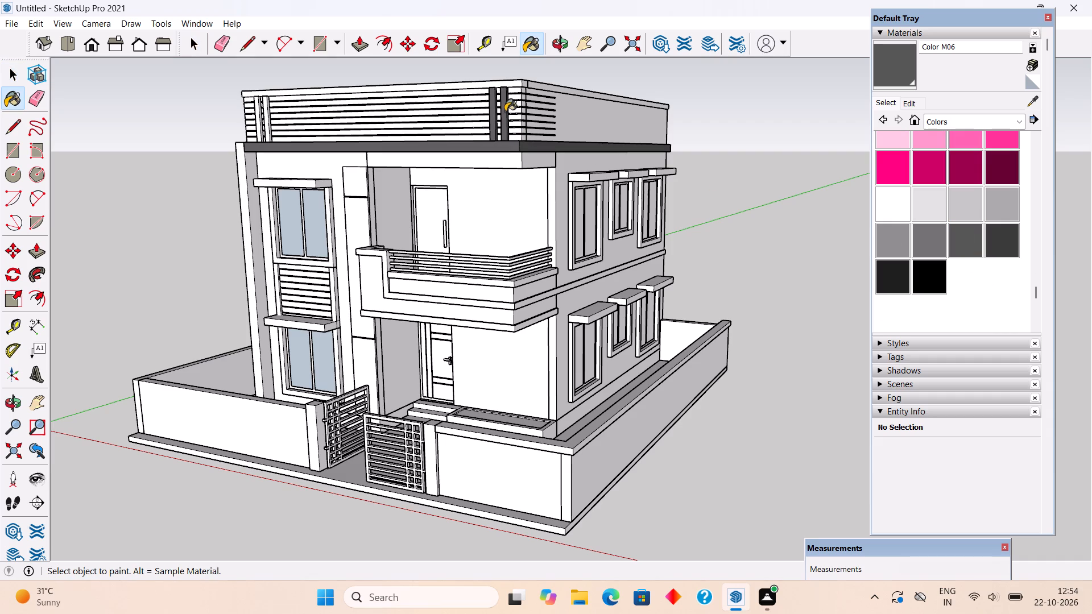
click(269, 125)
click(333, 92)
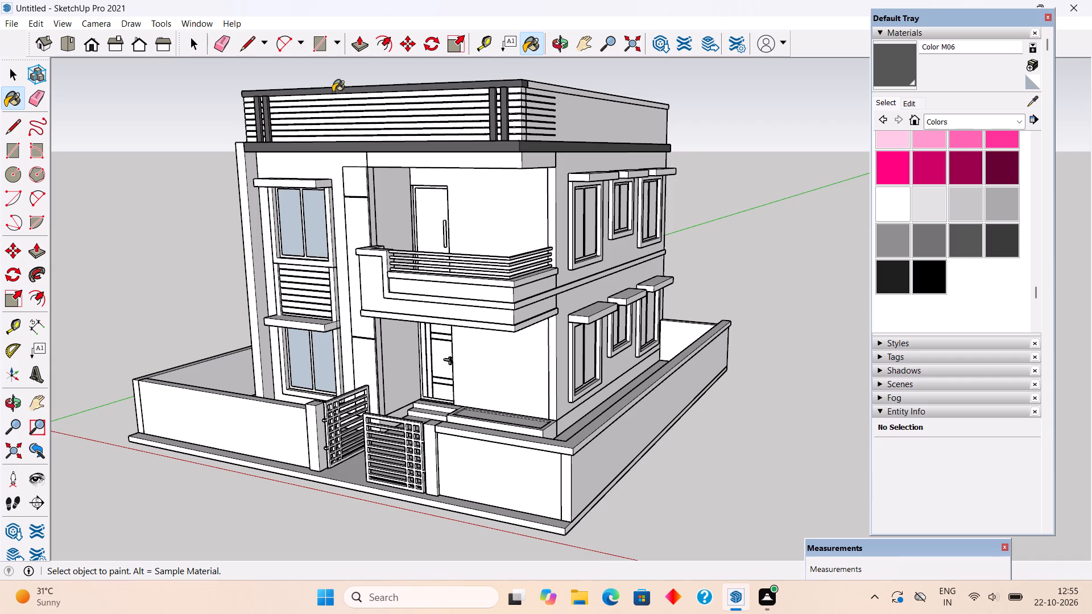
click(542, 87)
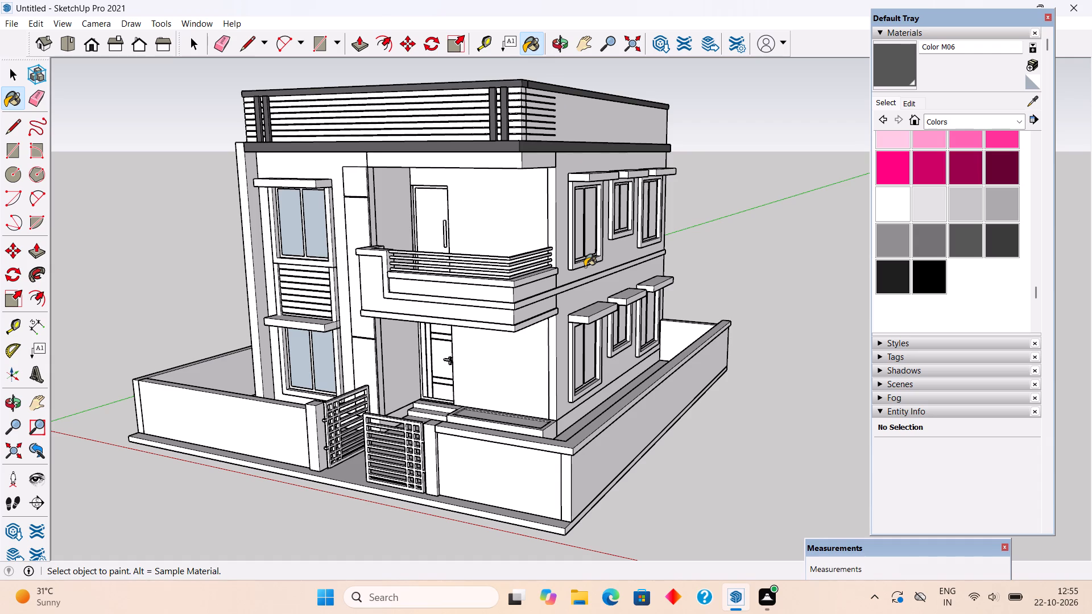
Paint the surrounds of the two front windows and louvre panel, plus the balcony's horizontal trim bands, with Color M06.
scroll(334, 281, up, 3)
click(332, 281)
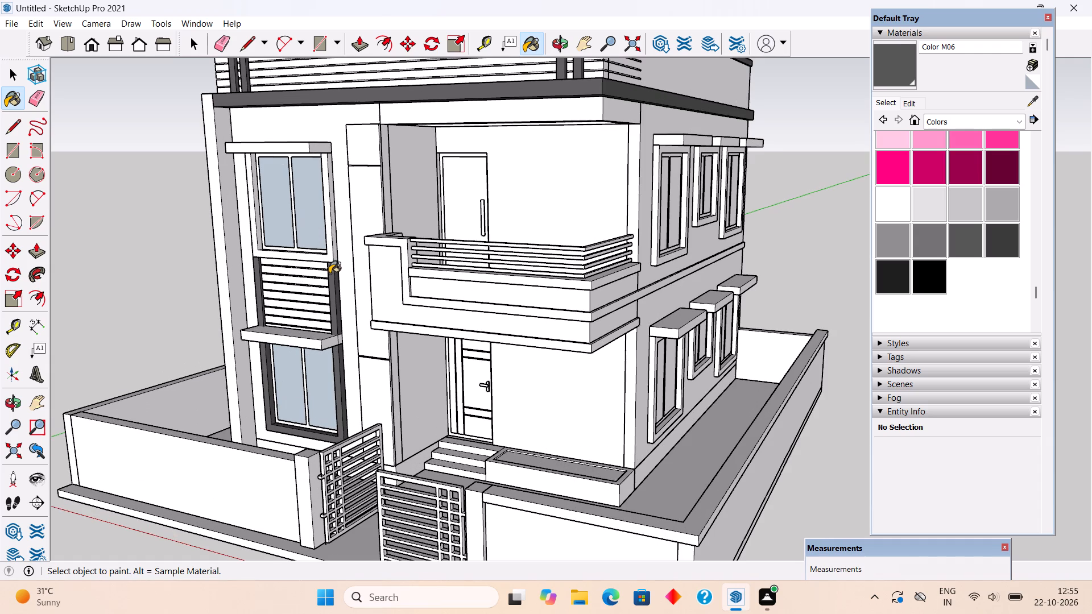
click(330, 258)
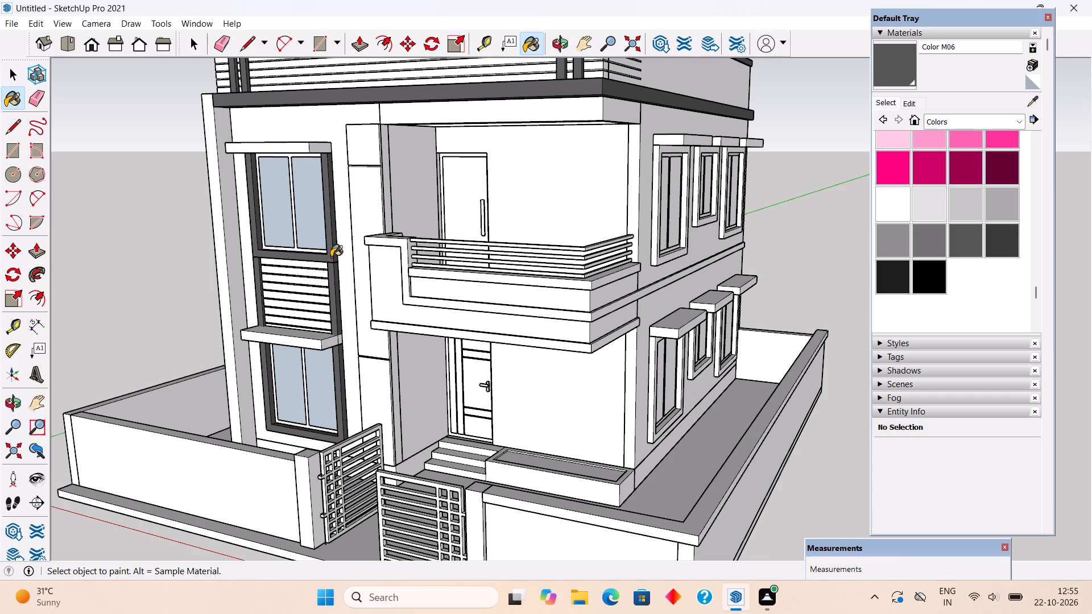
click(374, 242)
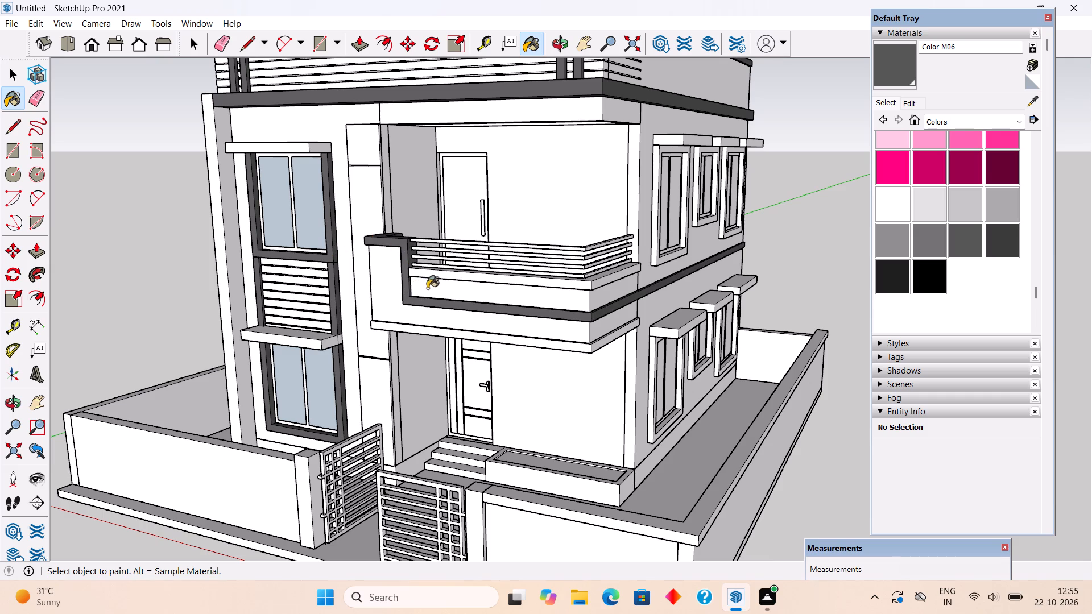
click(434, 276)
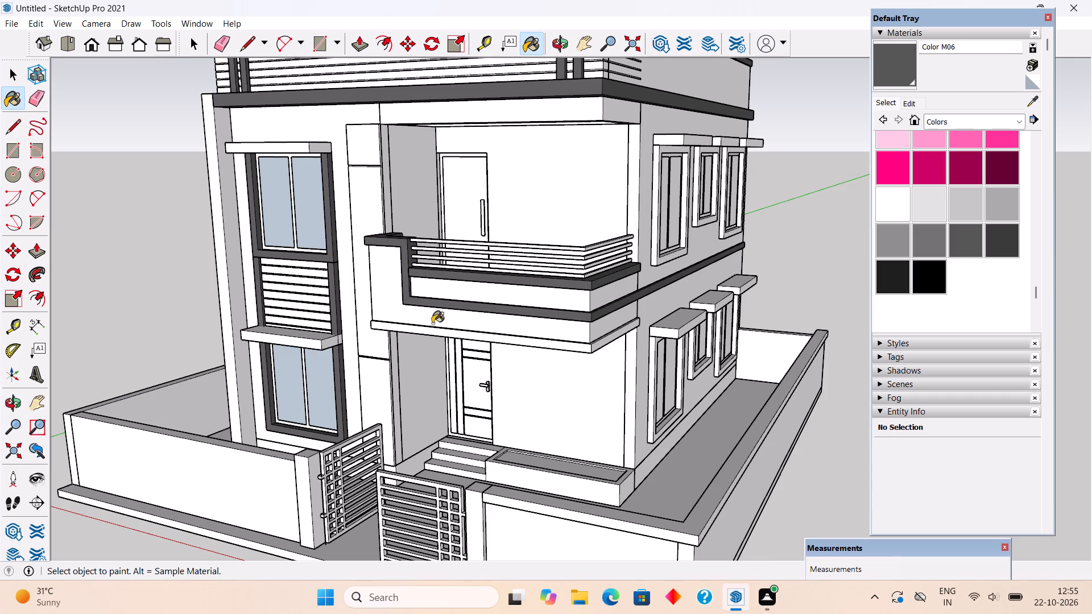
click(432, 330)
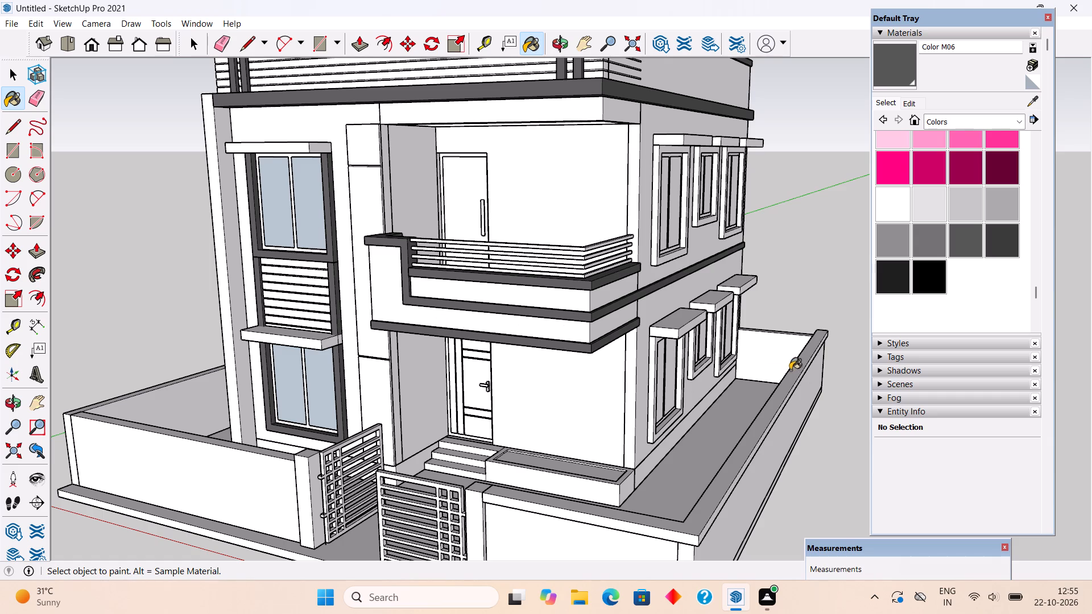
Paint the frame surrounds of all six side windows on both storeys with Color M06.
middle_drag(779, 368, 613, 320)
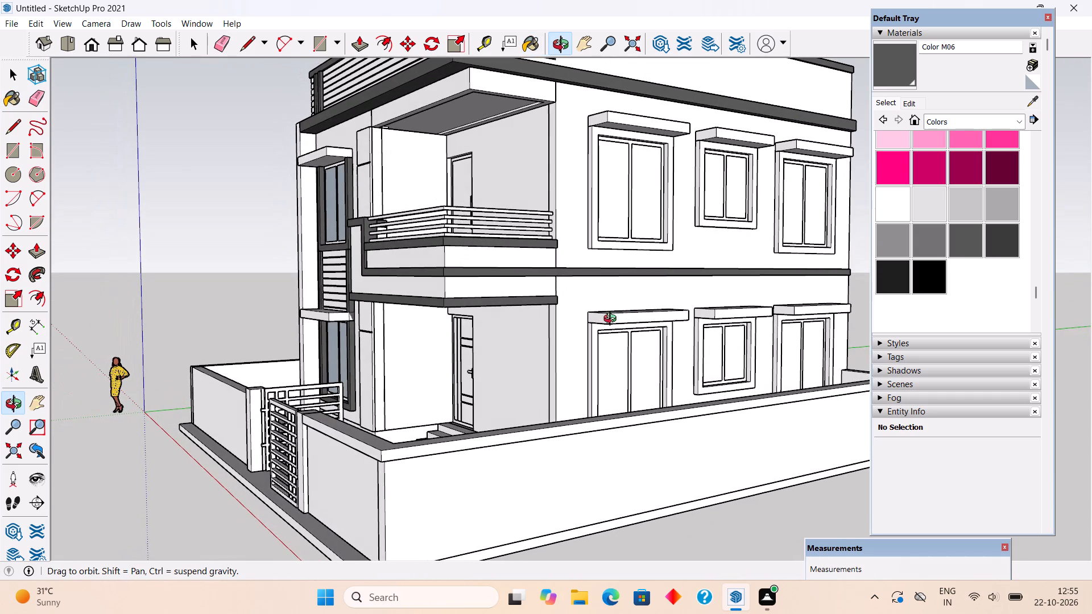
middle_drag(613, 320, 612, 324)
scroll(601, 334, up, 3)
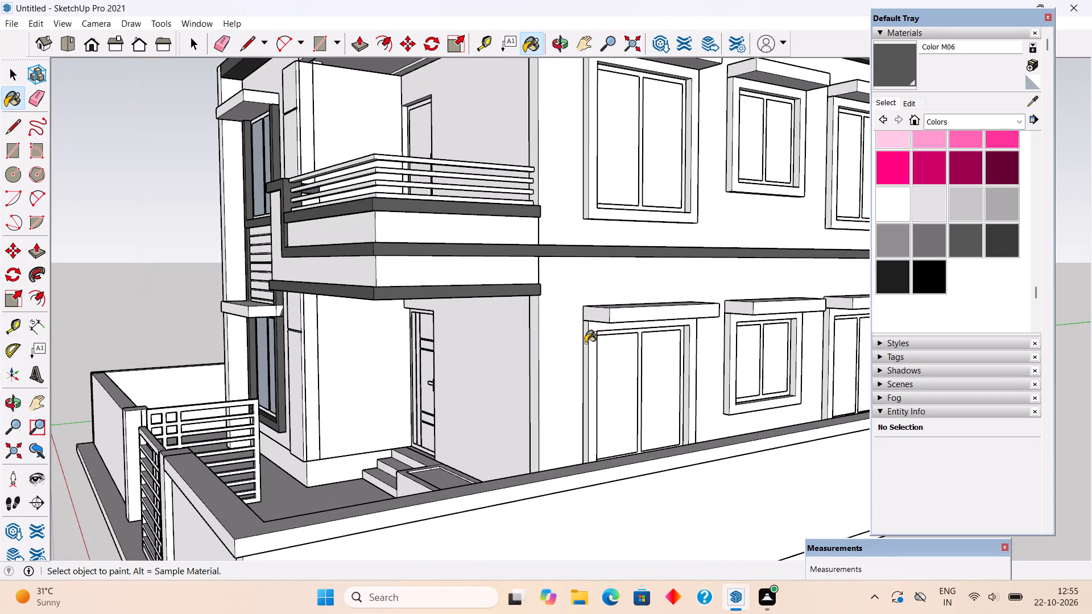
click(589, 354)
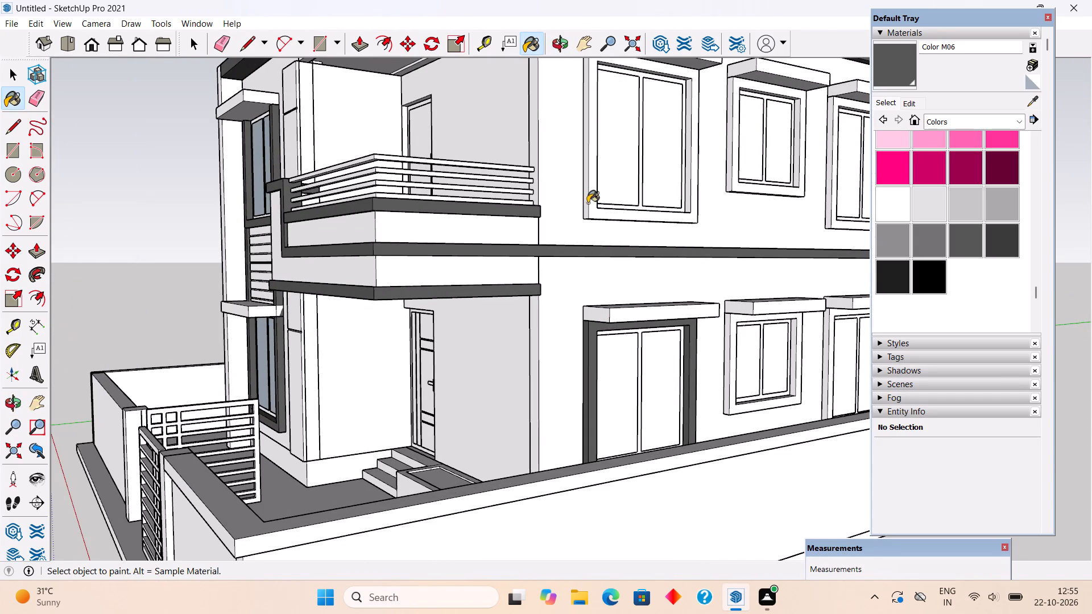
click(589, 202)
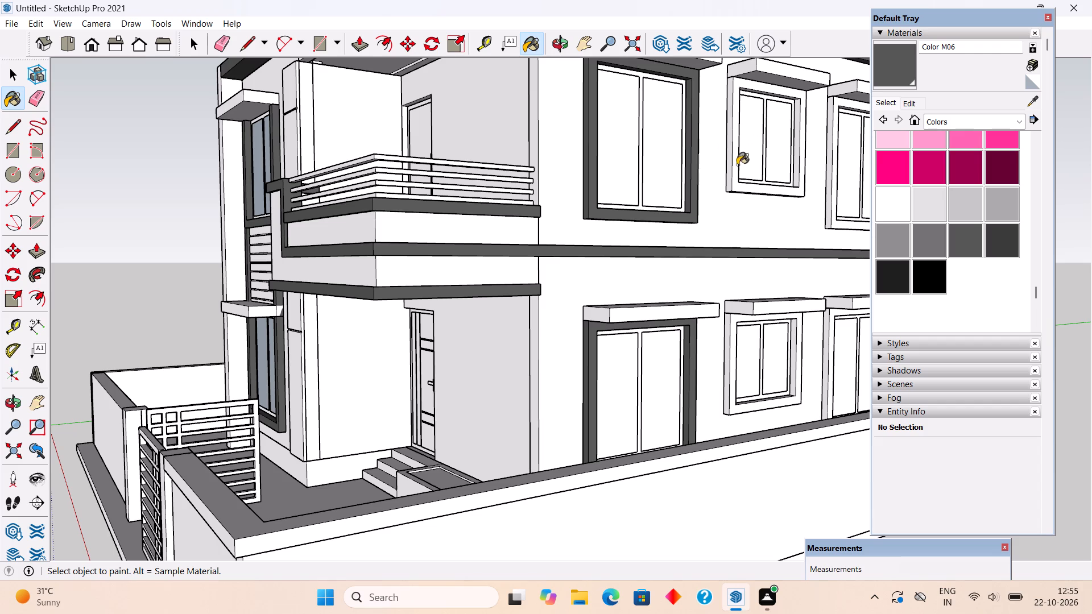
click(731, 179)
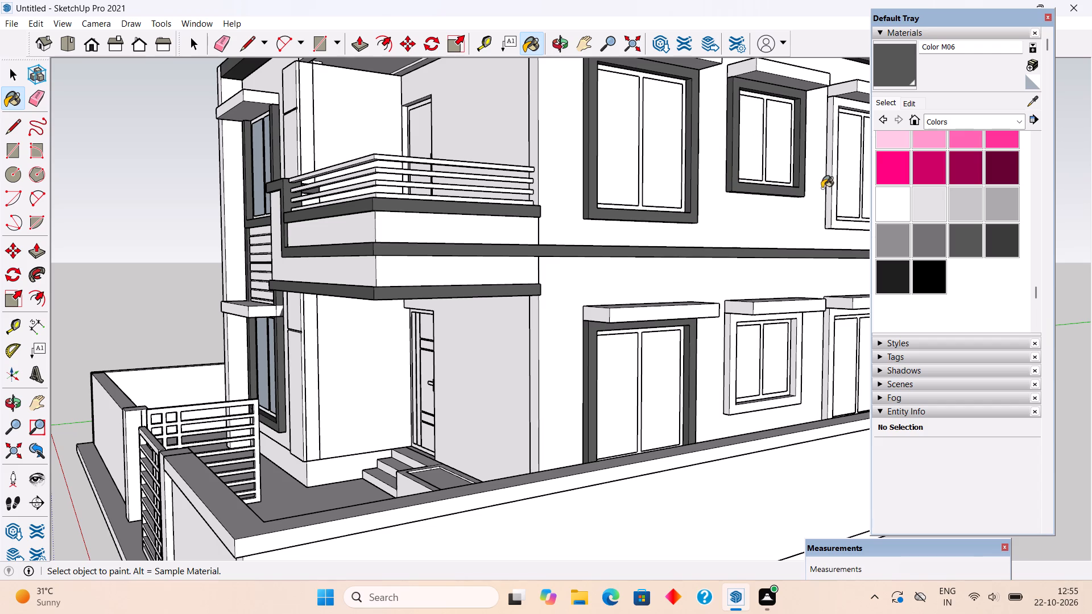
click(831, 197)
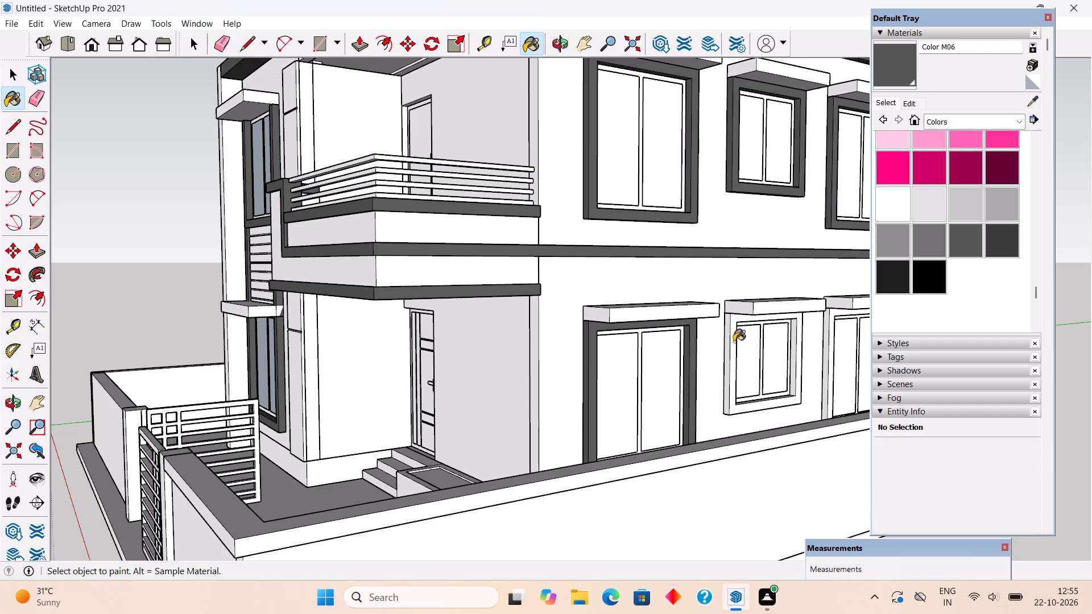
click(734, 342)
scroll(576, 311, down, 4)
scroll(463, 293, down, 2)
scroll(784, 317, up, 4)
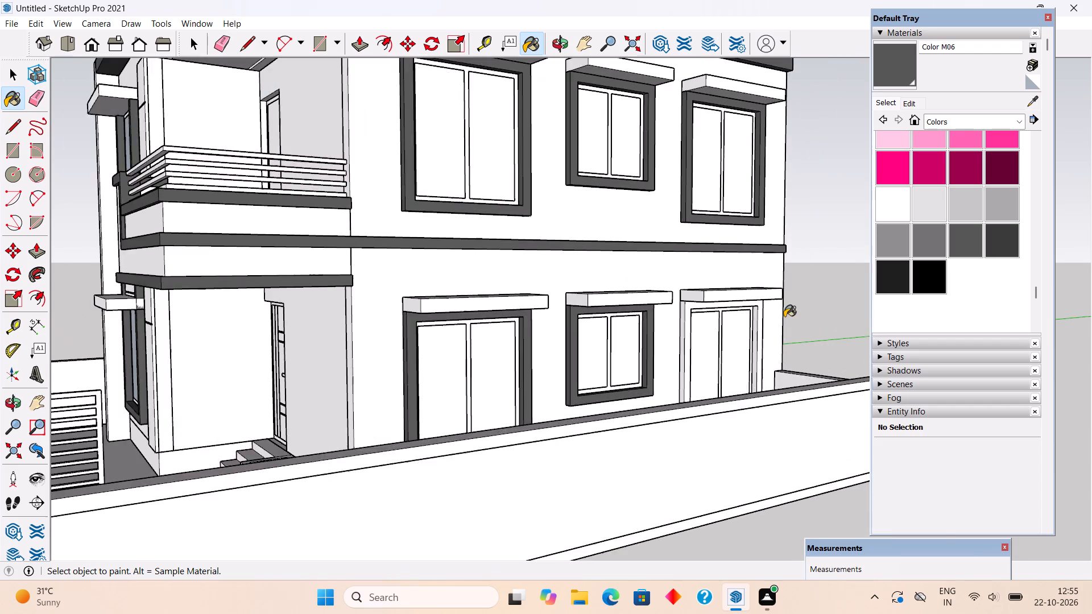
scroll(785, 319, up, 4)
click(743, 337)
Paint the full-height vertical fin at the front corner beside the tall window bay with Color M06.
scroll(743, 337, down, 6)
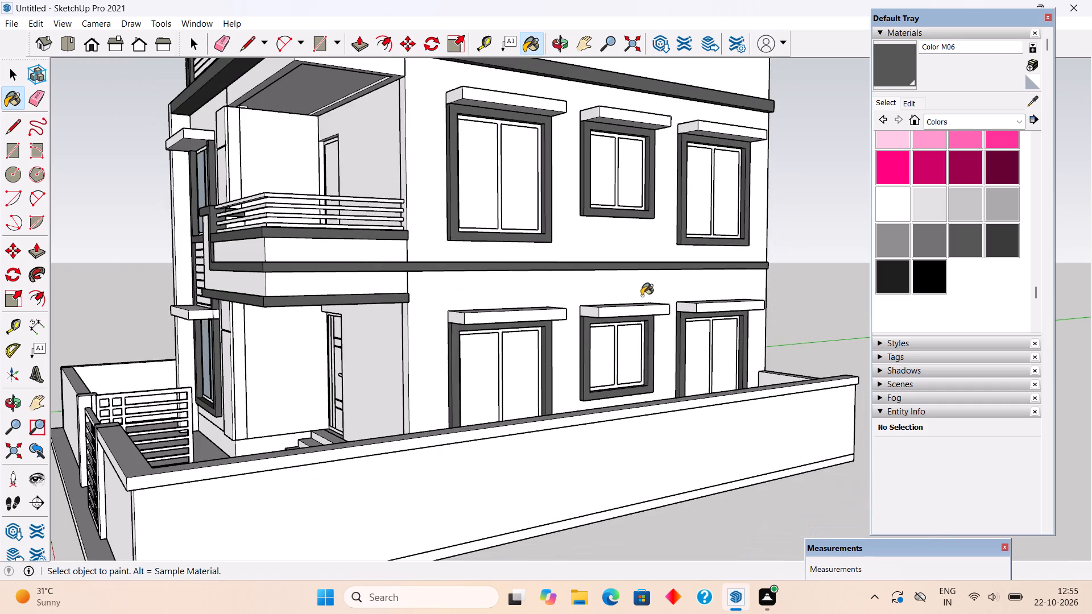
scroll(634, 292, down, 4)
middle_drag(433, 267, 615, 264)
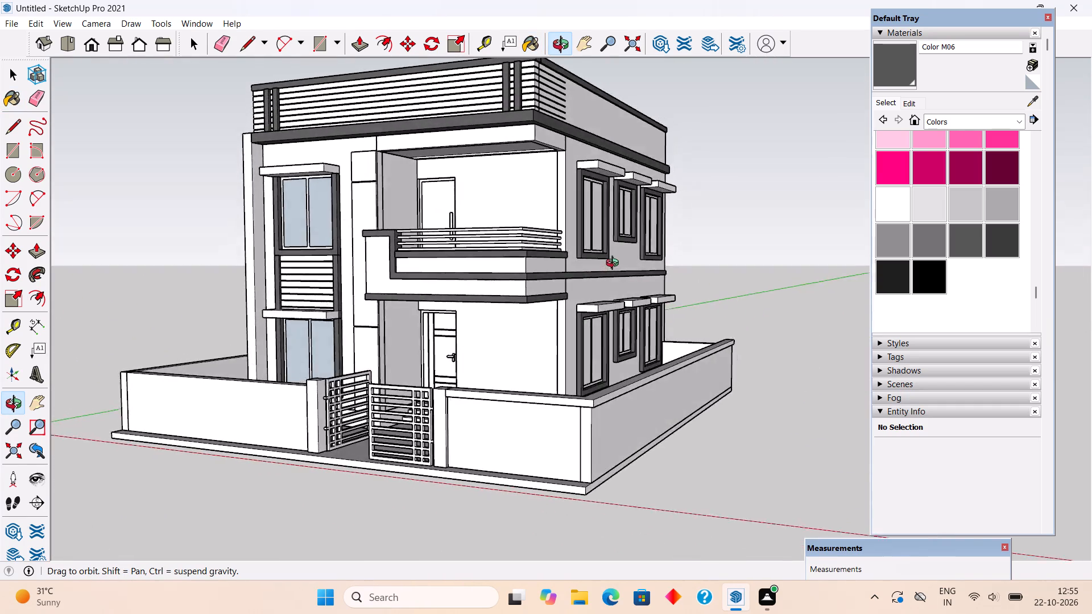
middle_drag(615, 264, 651, 271)
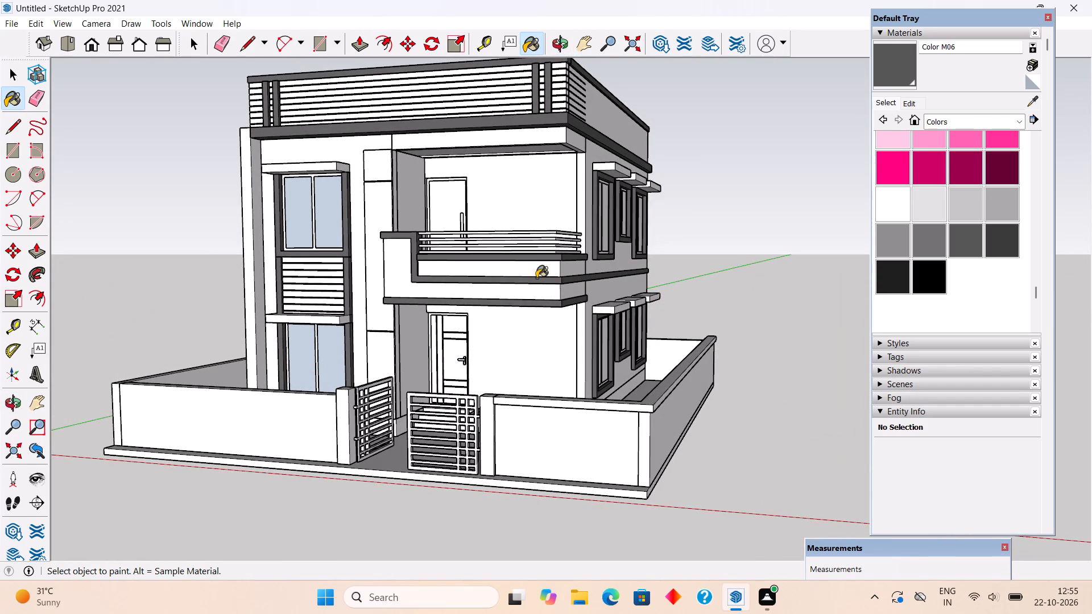
click(246, 167)
Paint both gate posts and the coping of the boundary wall on the six-window side with Color M06.
middle_drag(336, 223, 644, 314)
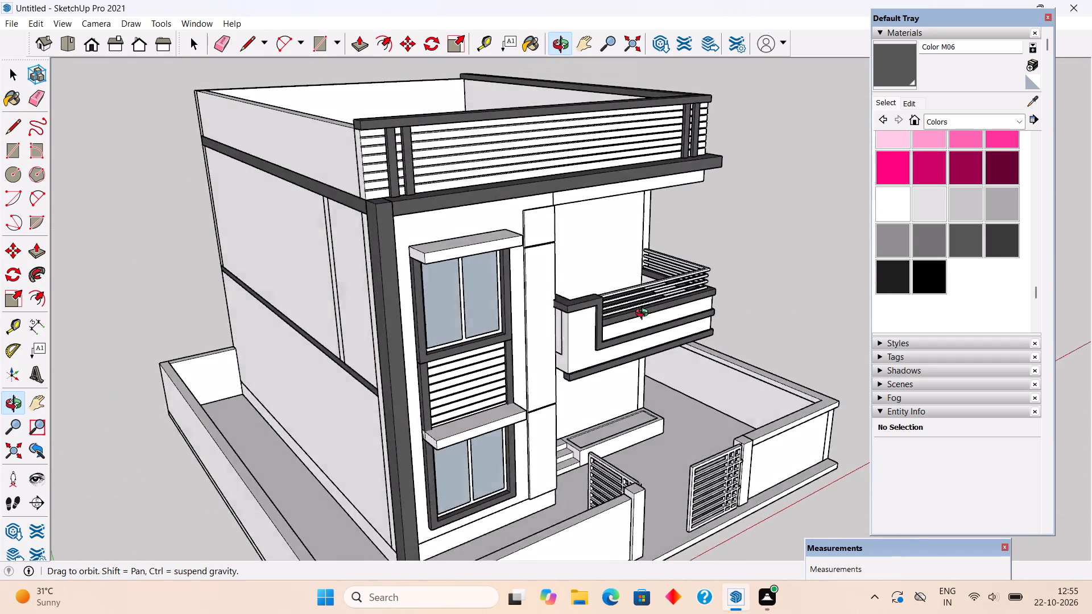
middle_drag(644, 314, 411, 230)
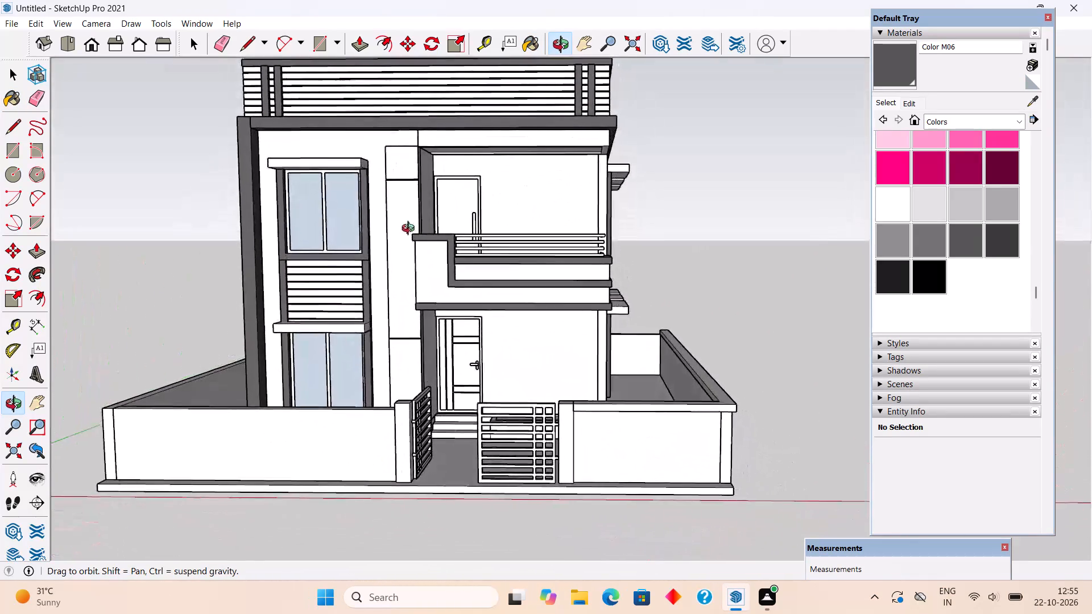
middle_drag(411, 230, 382, 274)
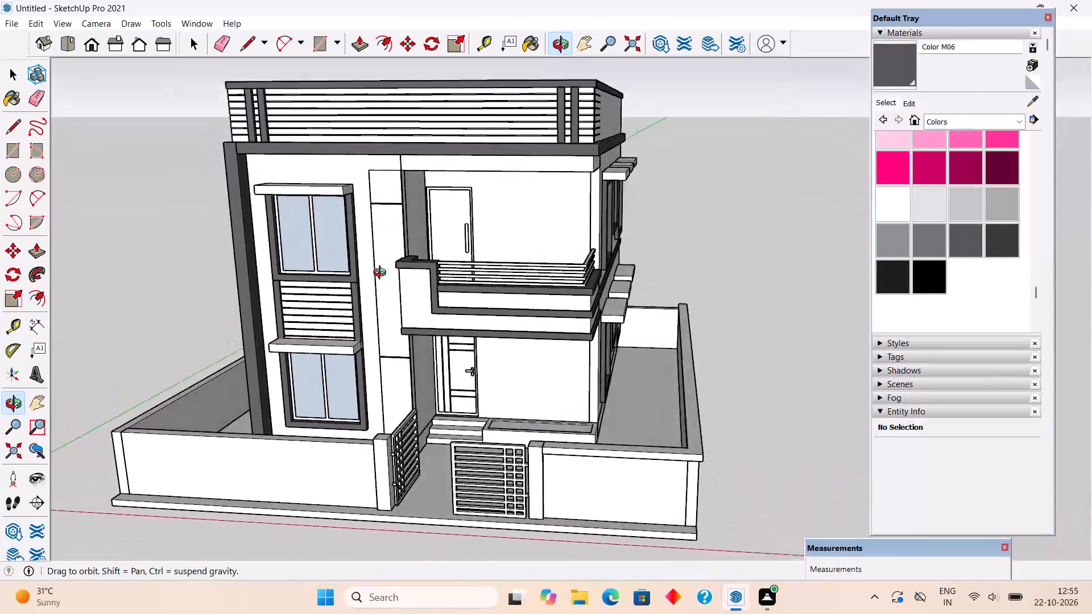
middle_drag(382, 274, 381, 272)
click(536, 450)
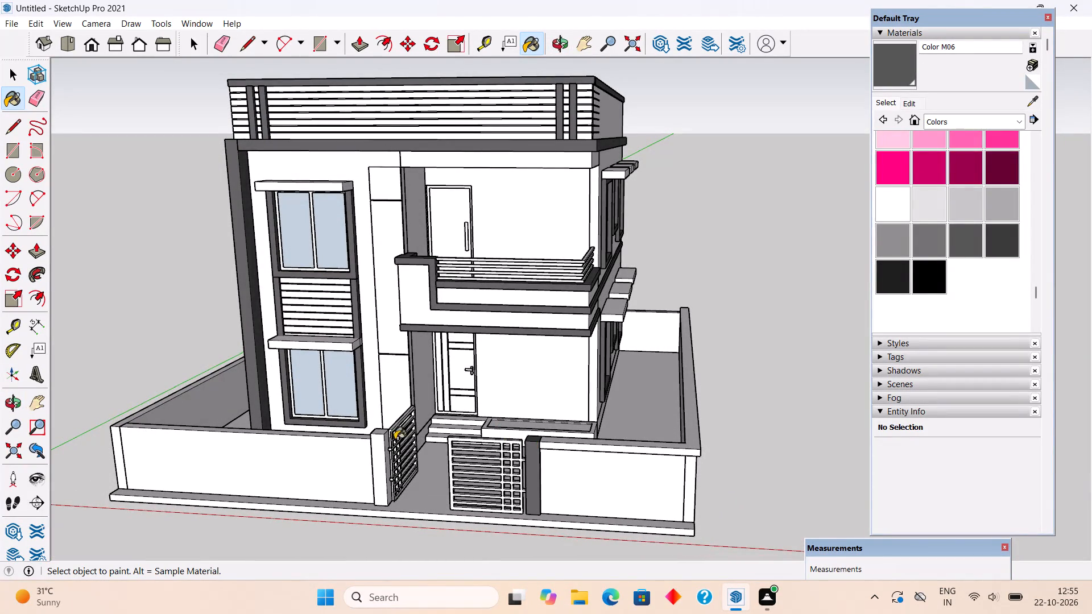
click(380, 443)
click(597, 446)
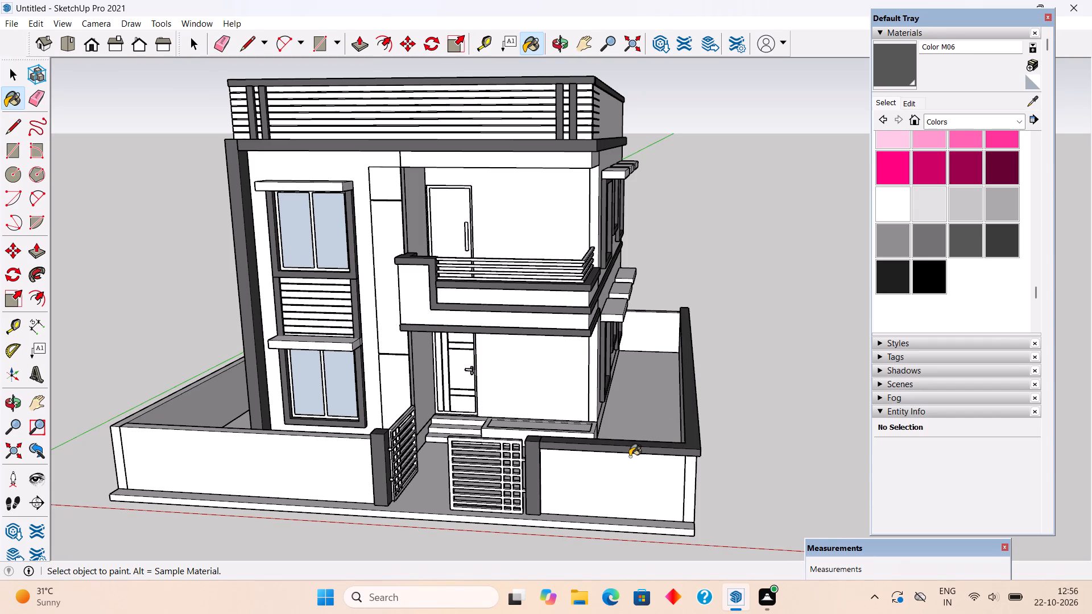
middle_drag(574, 470, 744, 460)
scroll(744, 460, down, 2)
key(space)
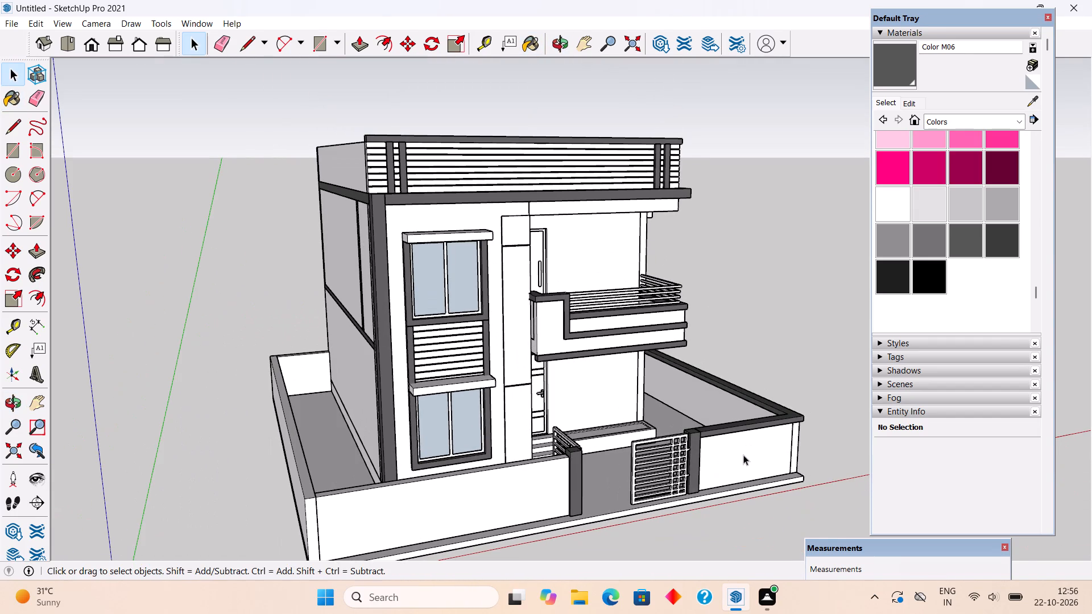
Draw a 20' 3" by 9" rectangle on top of the front boundary wall, from the gate post to the outer corner.
scroll(738, 410, down, 3)
scroll(731, 356, down, 3)
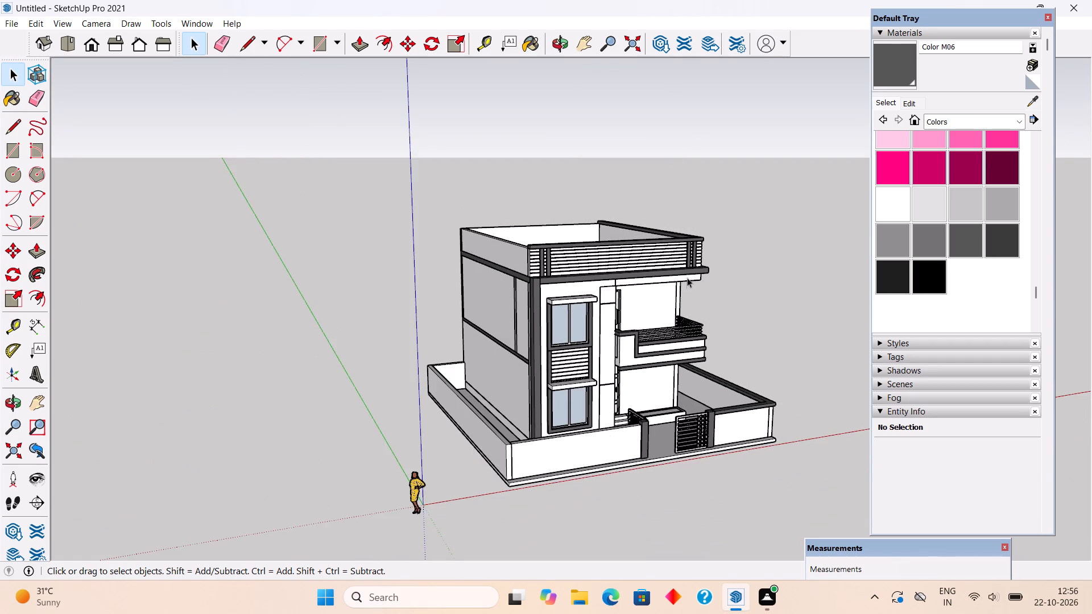
middle_drag(672, 291, 651, 497)
scroll(628, 509, up, 15)
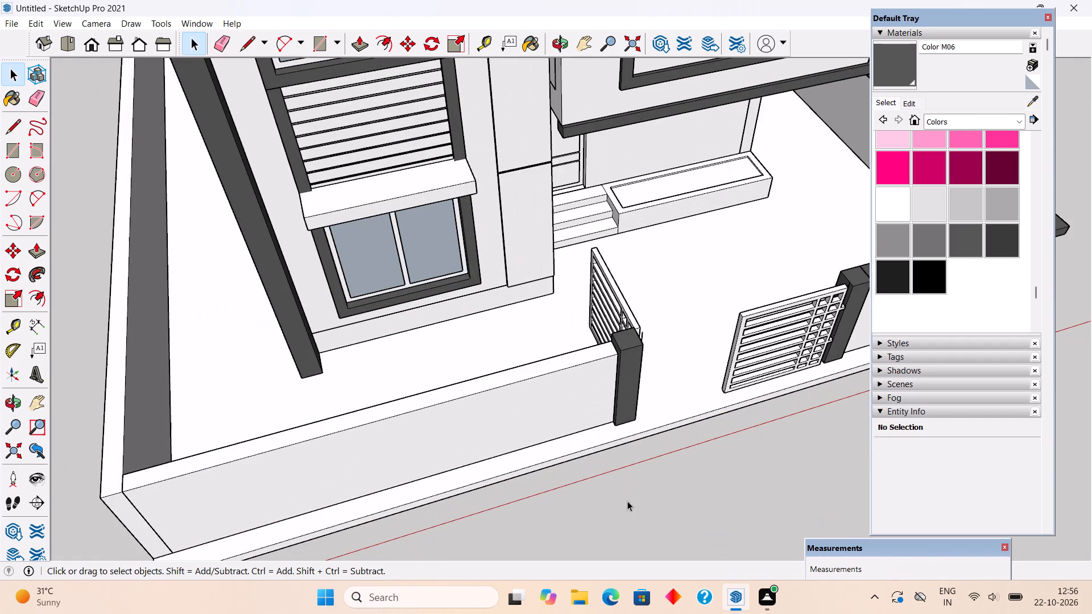
key(r)
scroll(609, 339, up, 7)
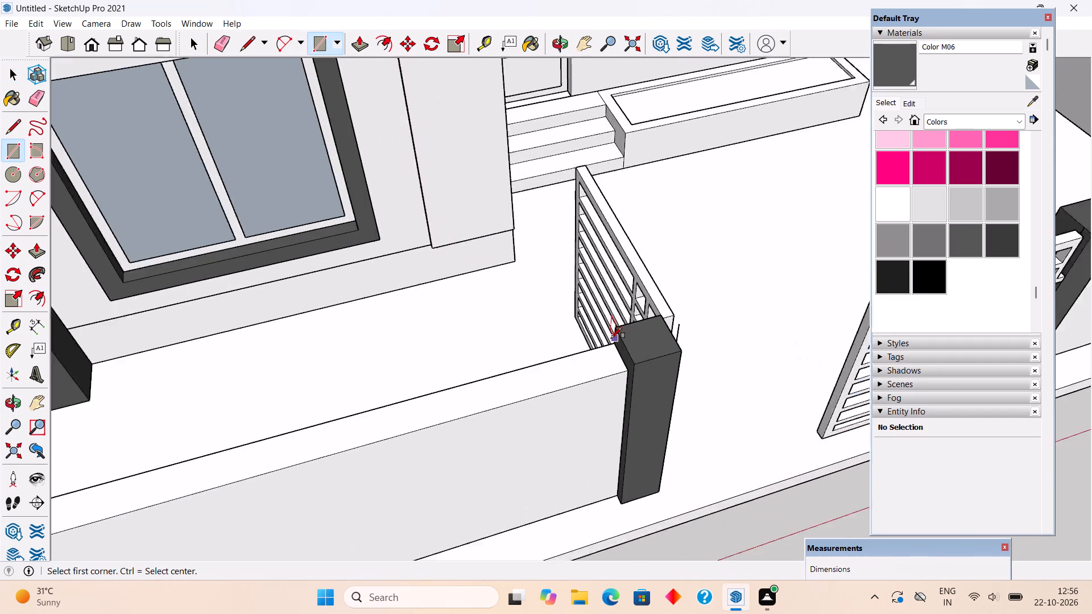
scroll(611, 338, up, 6)
click(611, 347)
scroll(596, 356, down, 7)
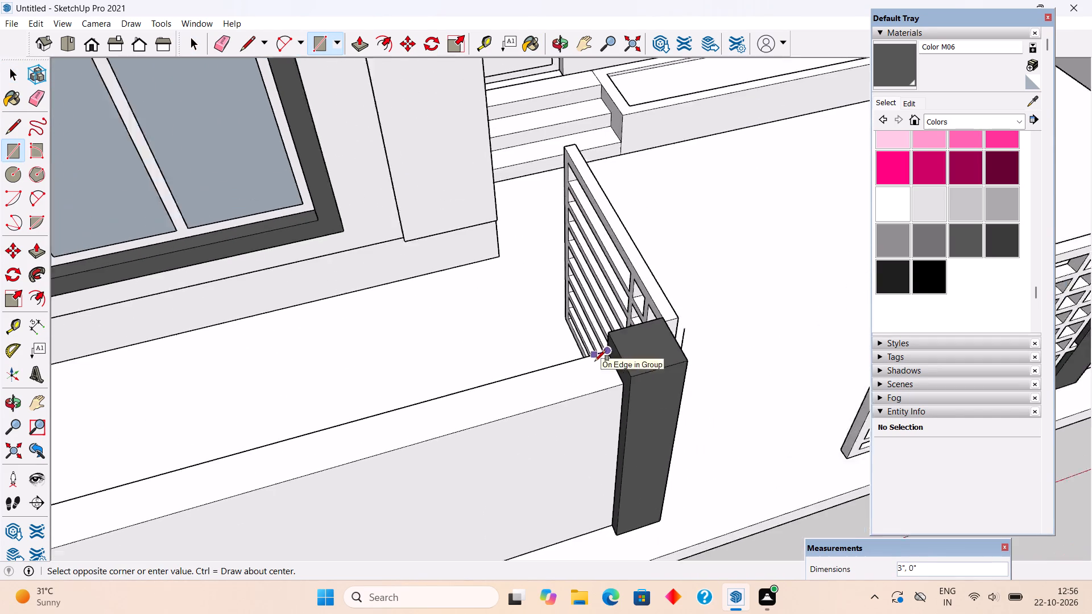
scroll(595, 361, down, 14)
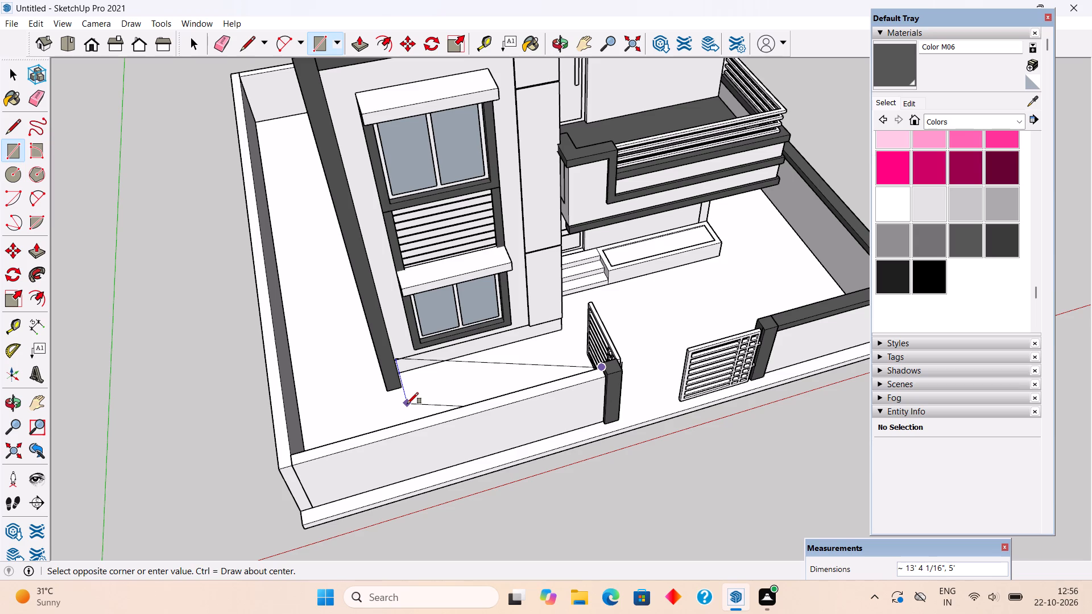
scroll(407, 404, down, 2)
scroll(312, 438, up, 4)
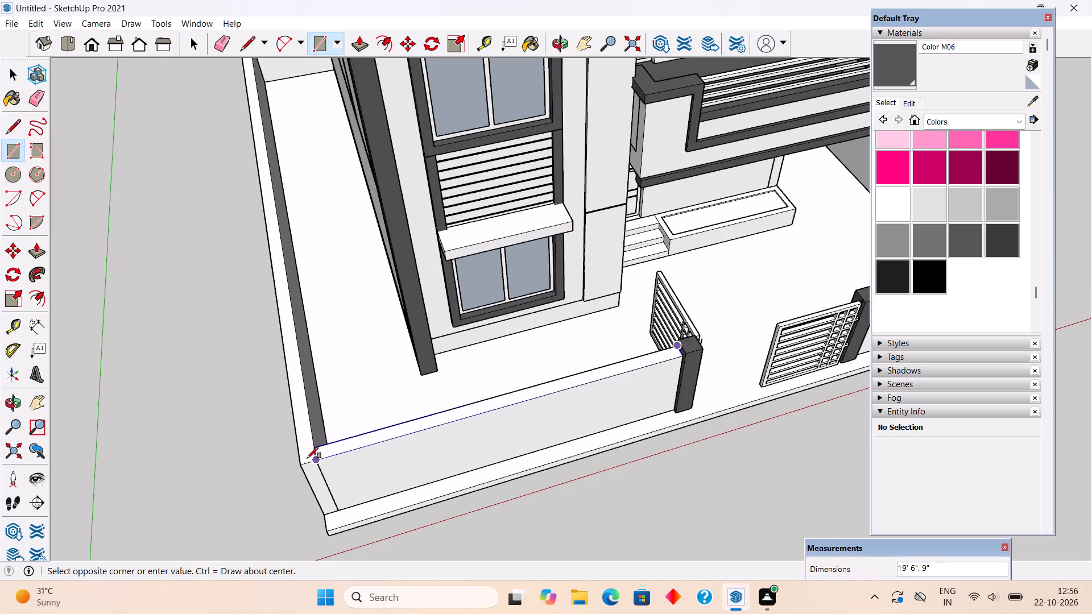
click(305, 460)
click(300, 467)
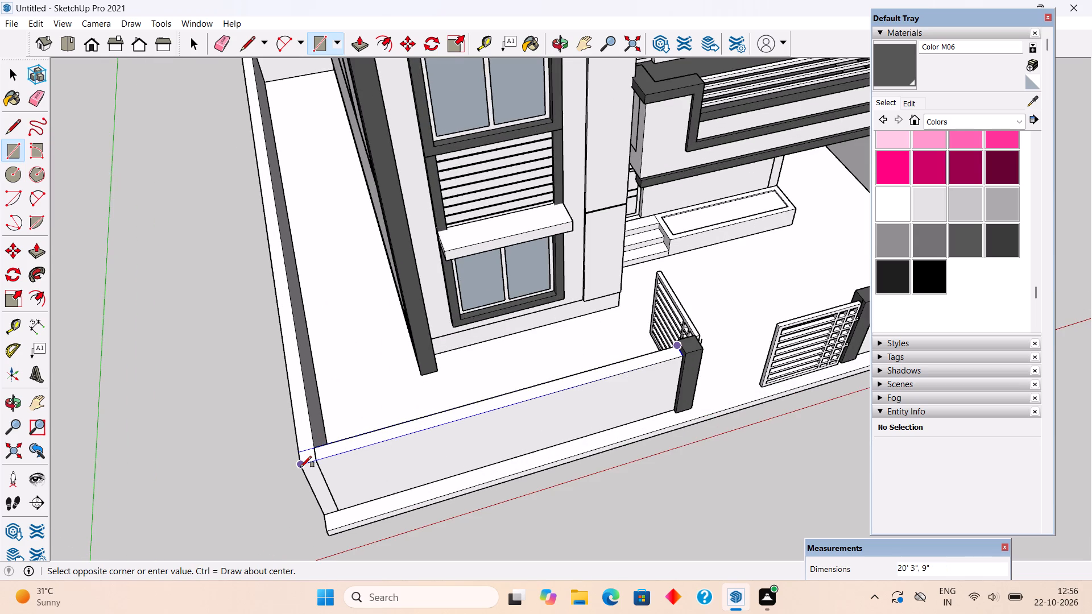
Pull the rectangle on the front boundary wall up 6" as a coping and make it a group.
key(p)
click(657, 359)
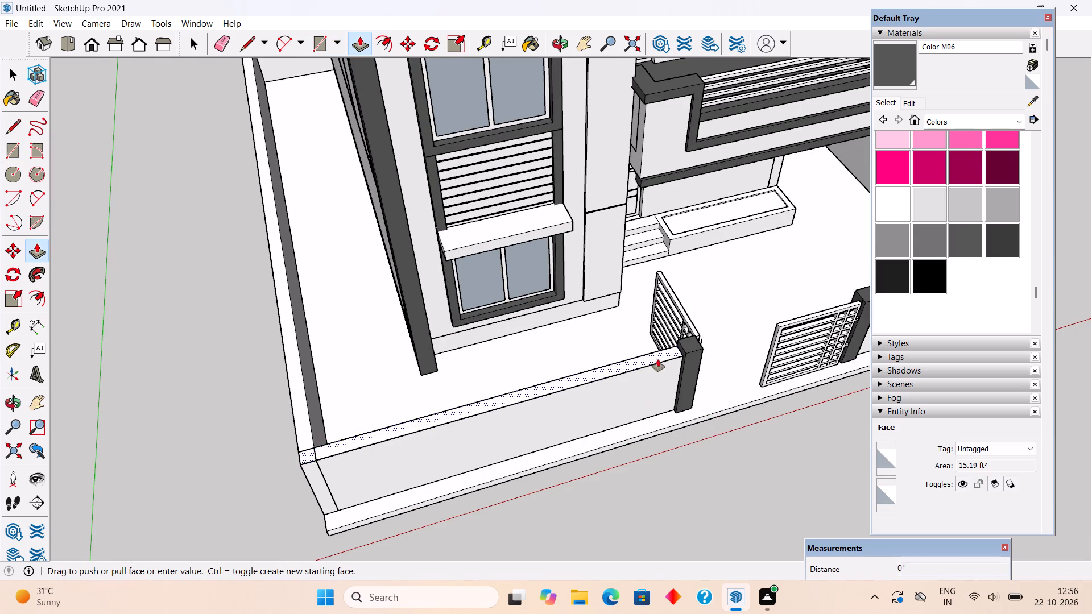
click(688, 352)
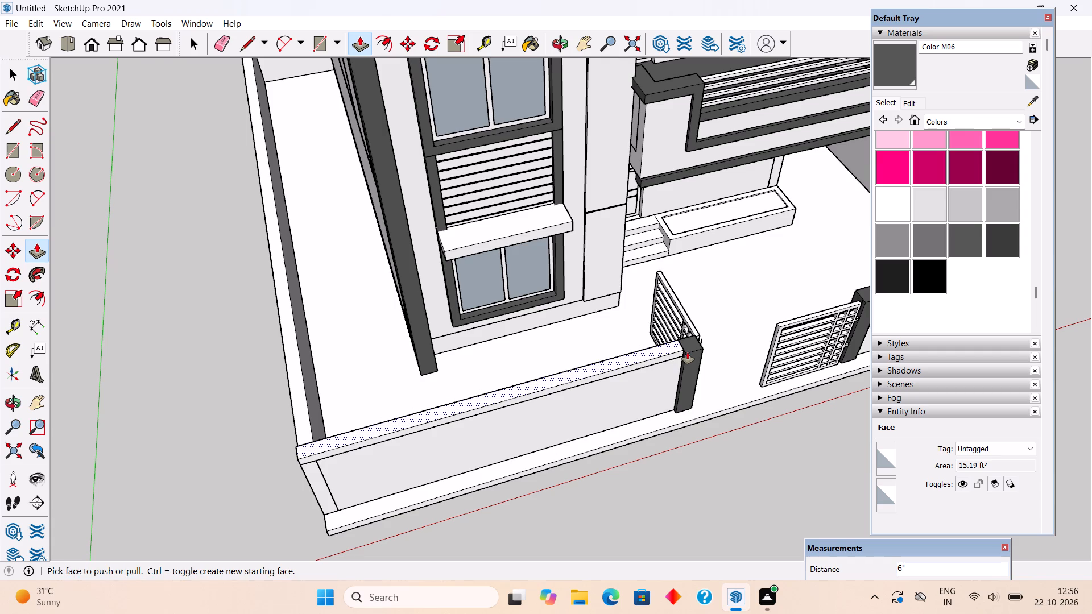
key(space)
triple_click(675, 357)
click(675, 357)
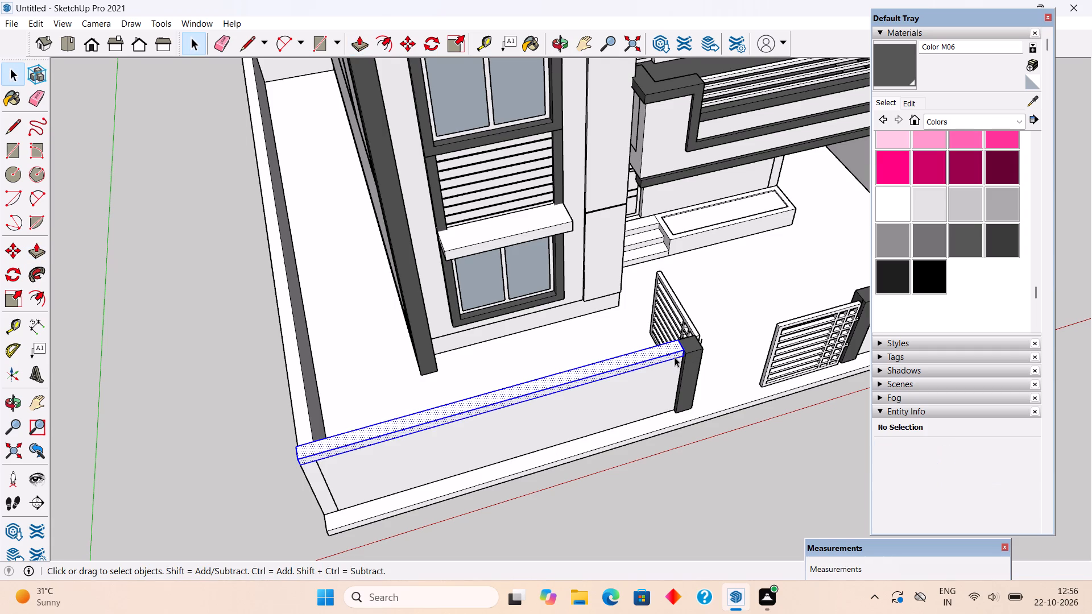
right_click(675, 357)
click(719, 470)
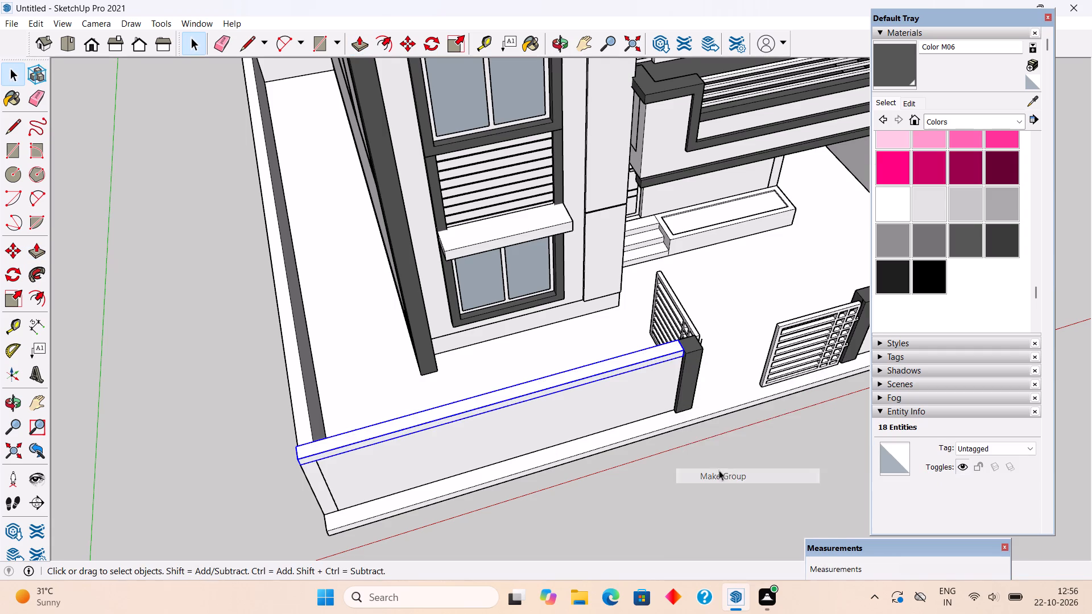
Inside the coping group, pull its street-side face forward in line with the gate post's front face.
middle_drag(702, 367, 681, 273)
scroll(657, 320, up, 3)
triple_click(657, 330)
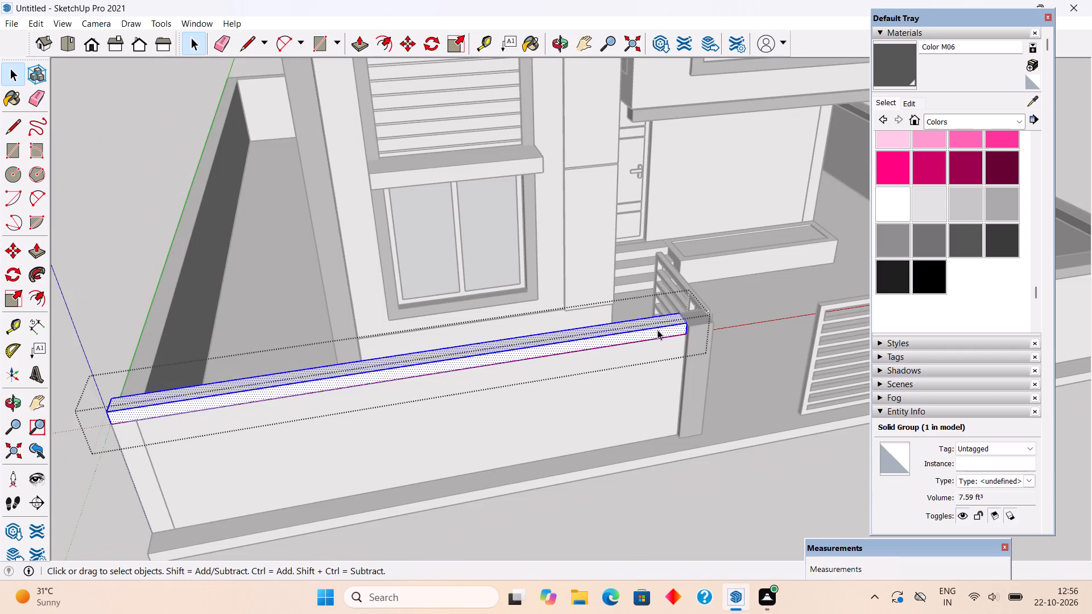
key(p)
click(669, 331)
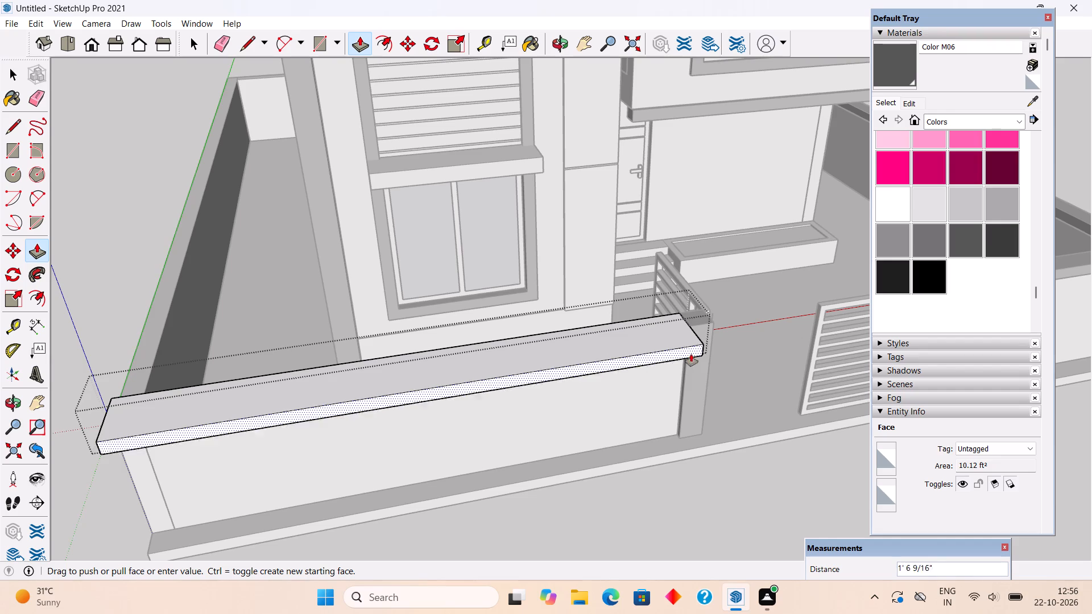
click(695, 389)
key(space)
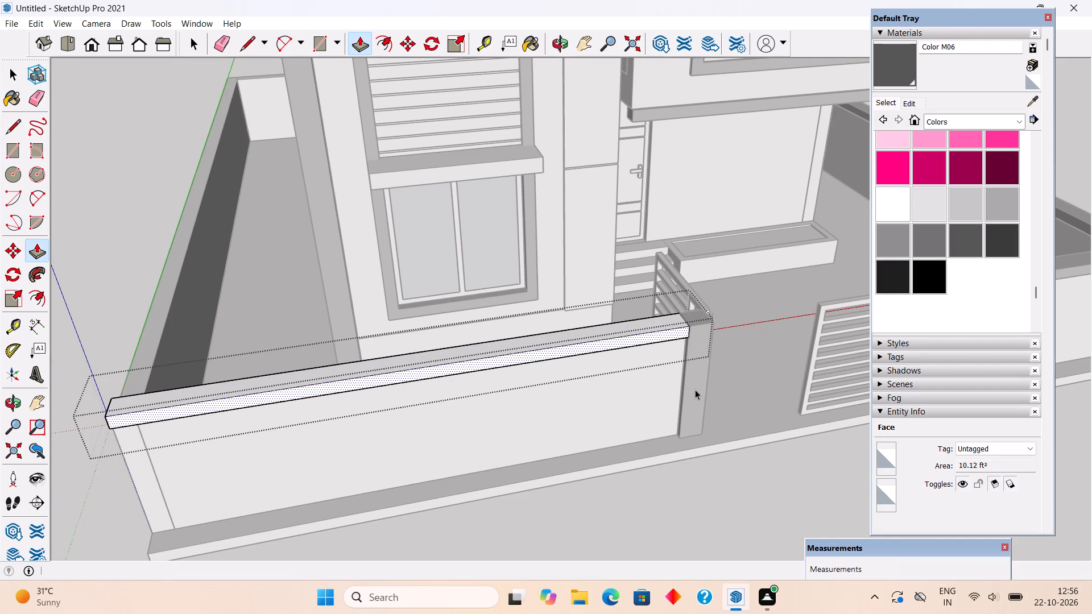
click(752, 497)
Paint the new front boundary wall coping with Color M06.
click(965, 243)
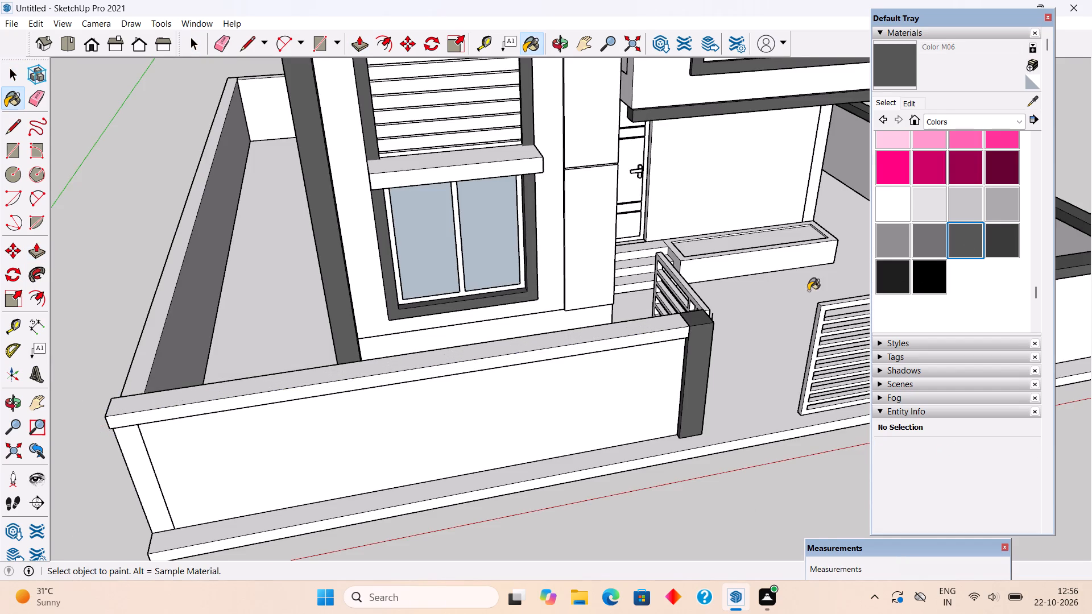
click(610, 340)
key(space)
Paint the ground-floor entrance door leaf and its frame with Wood Veneer 01.
middle_drag(663, 484, 556, 373)
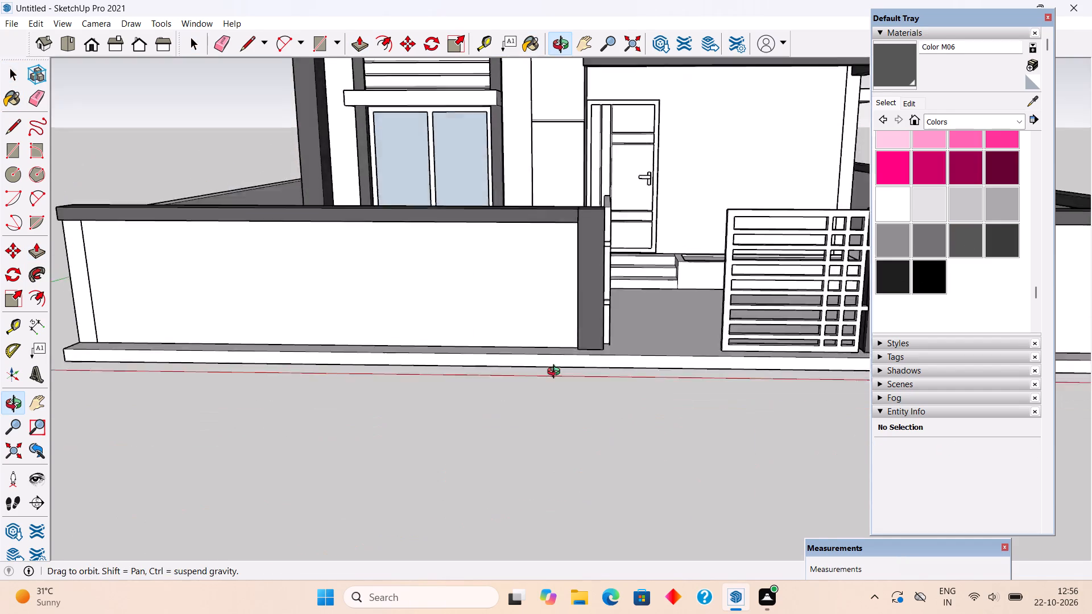
middle_drag(556, 373, 547, 339)
scroll(547, 339, down, 4)
scroll(546, 391, down, 7)
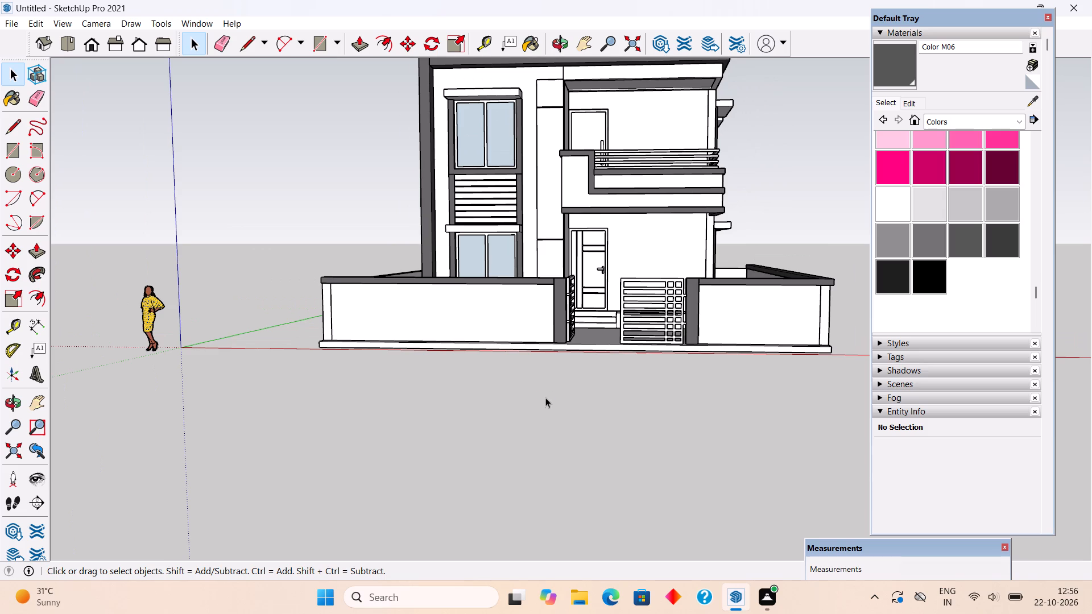
click(959, 124)
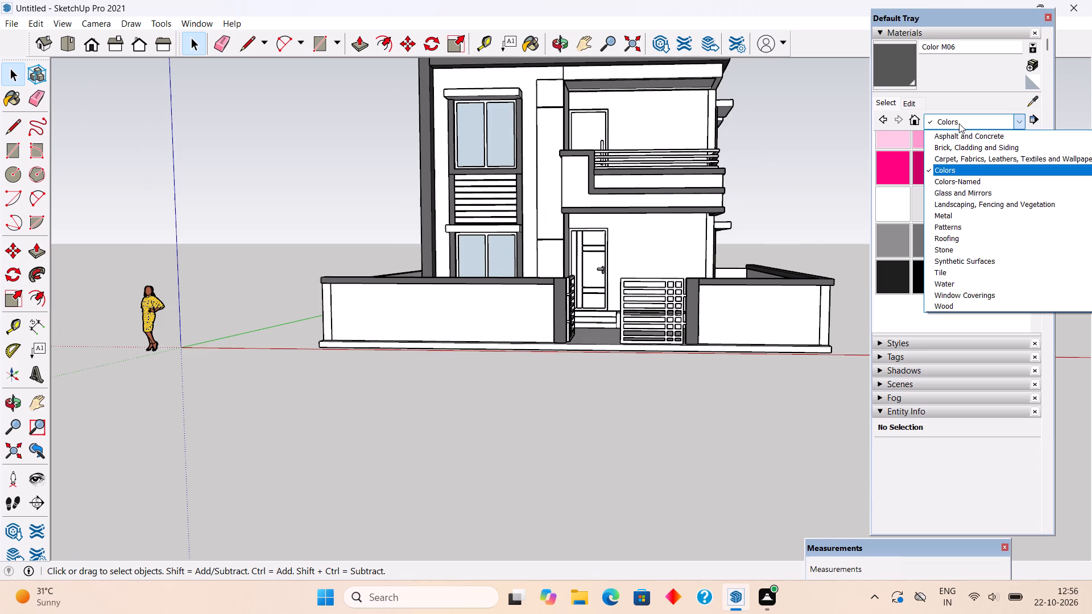
click(975, 305)
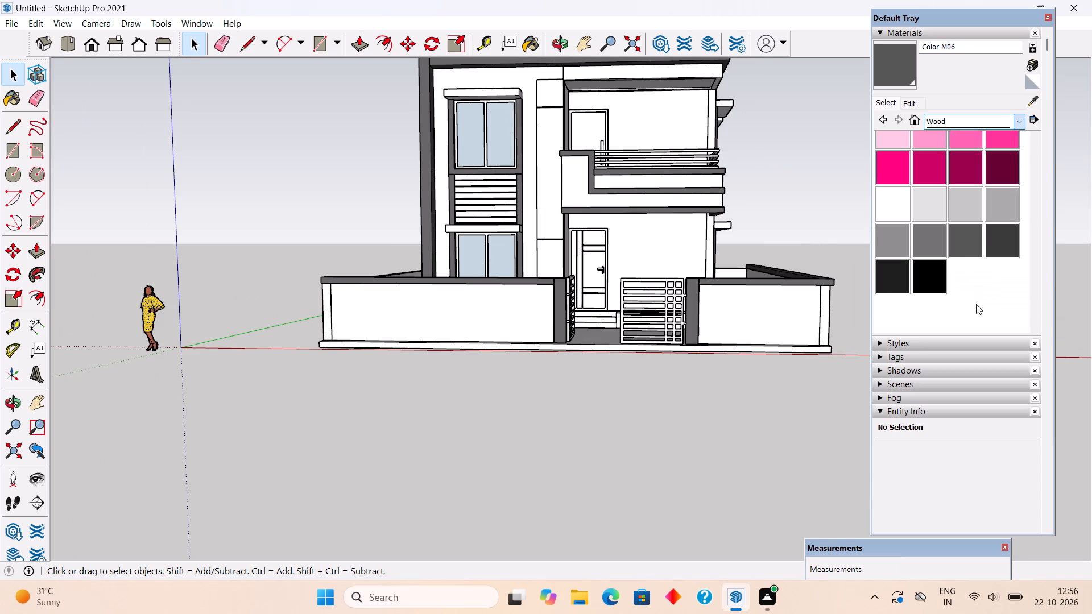
click(970, 219)
scroll(489, 281, up, 3)
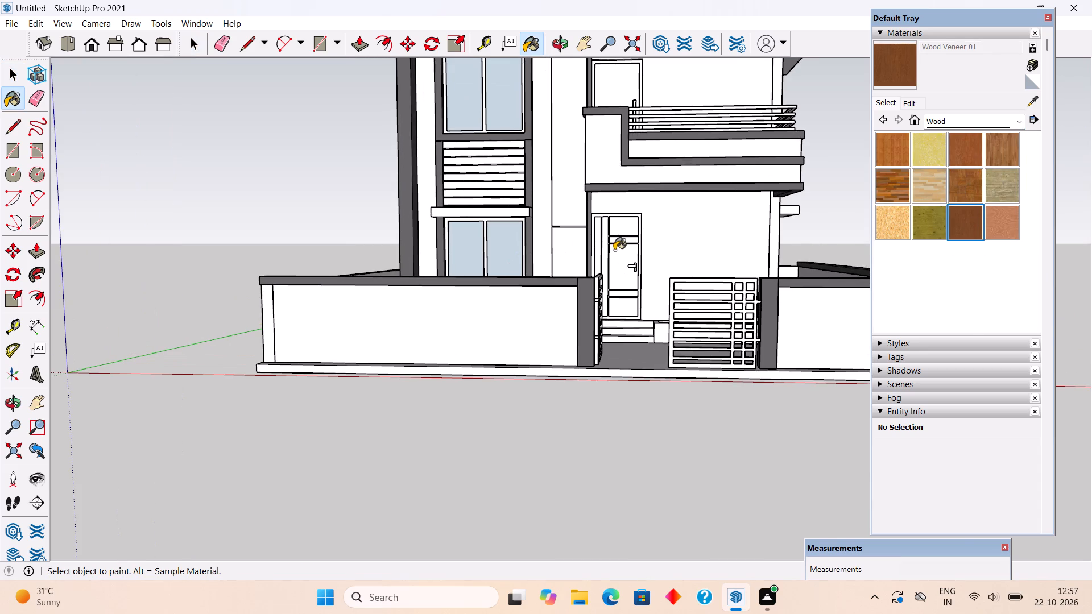
click(614, 250)
scroll(614, 250, up, 5)
scroll(672, 245, up, 3)
click(653, 264)
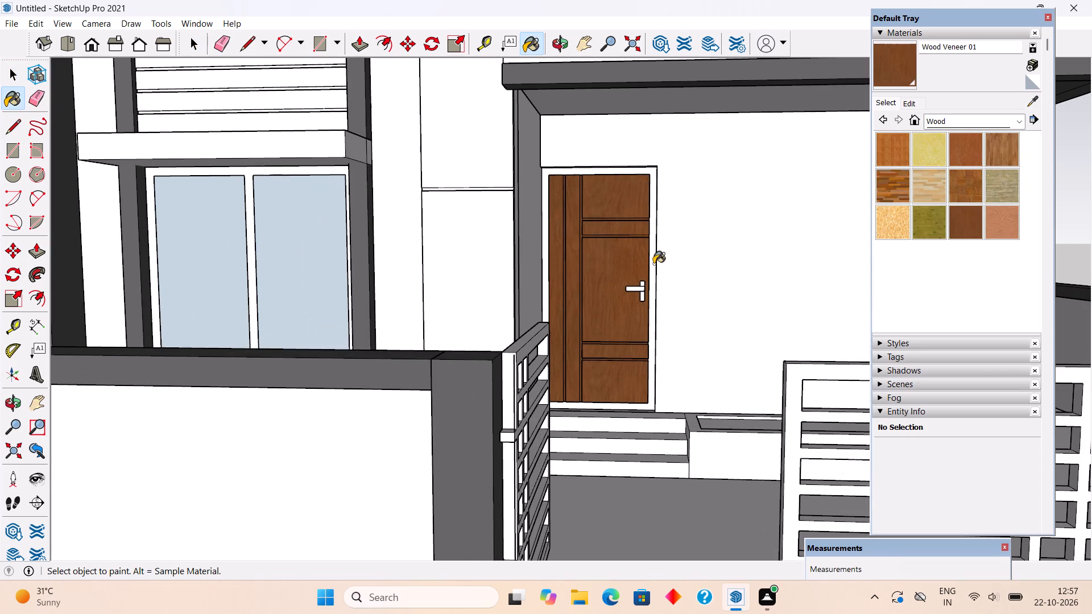
scroll(653, 263, up, 4)
key(space)
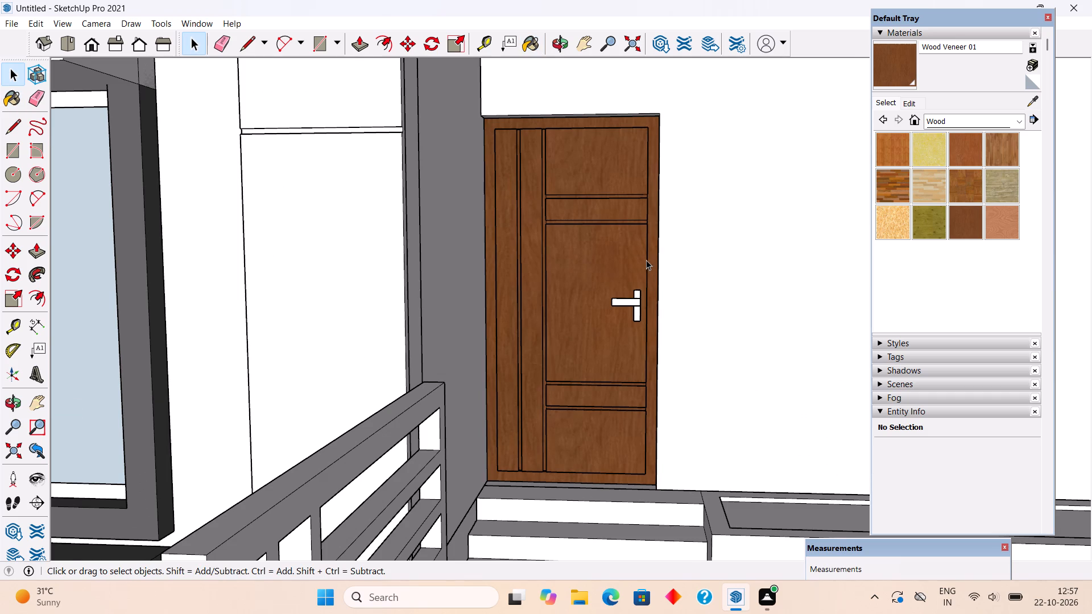
Open the entrance door leaf for editing and paint its two vertical grooves with white Color M00.
triple_click(582, 260)
scroll(582, 260, up, 9)
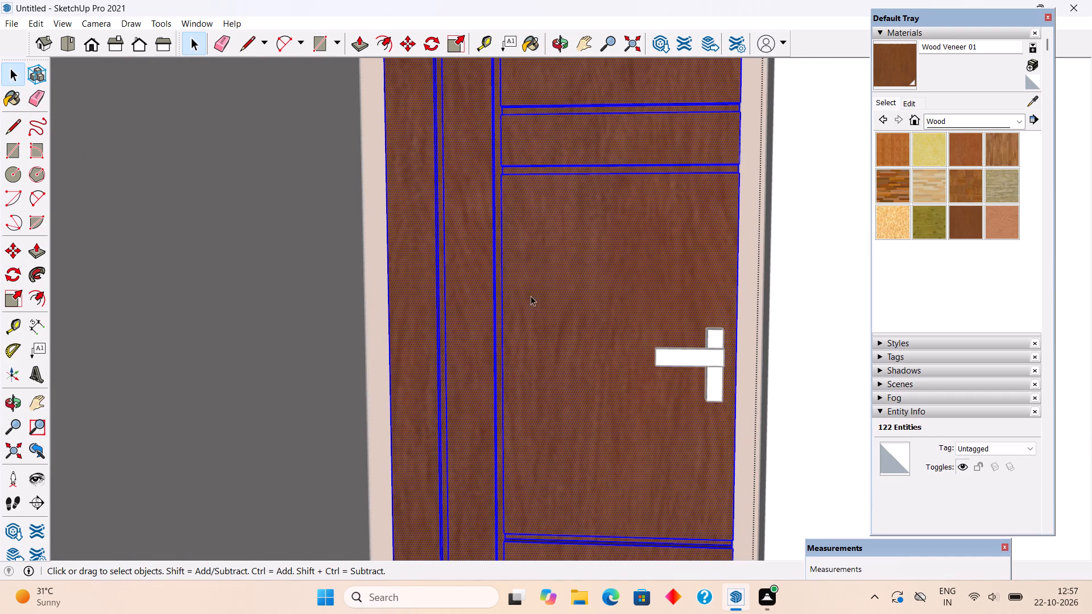
click(497, 329)
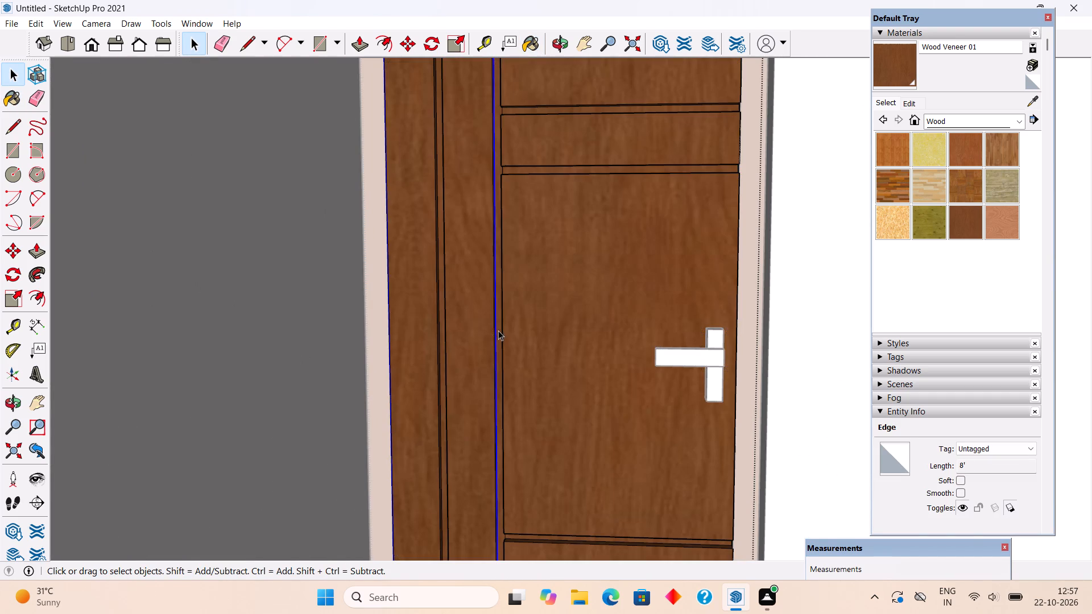
scroll(498, 330, up, 5)
click(498, 330)
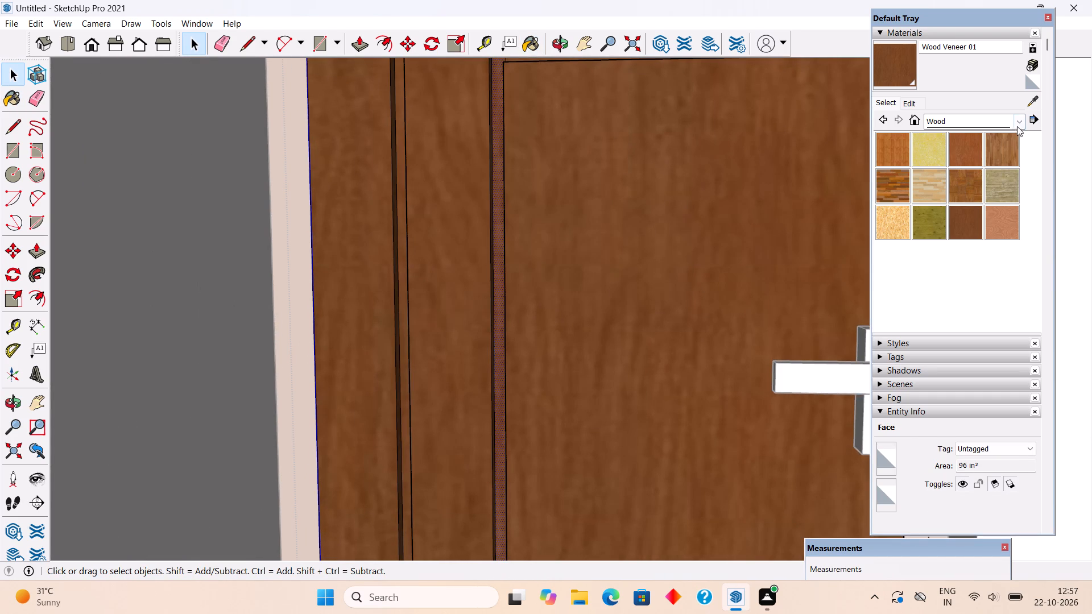
click(998, 119)
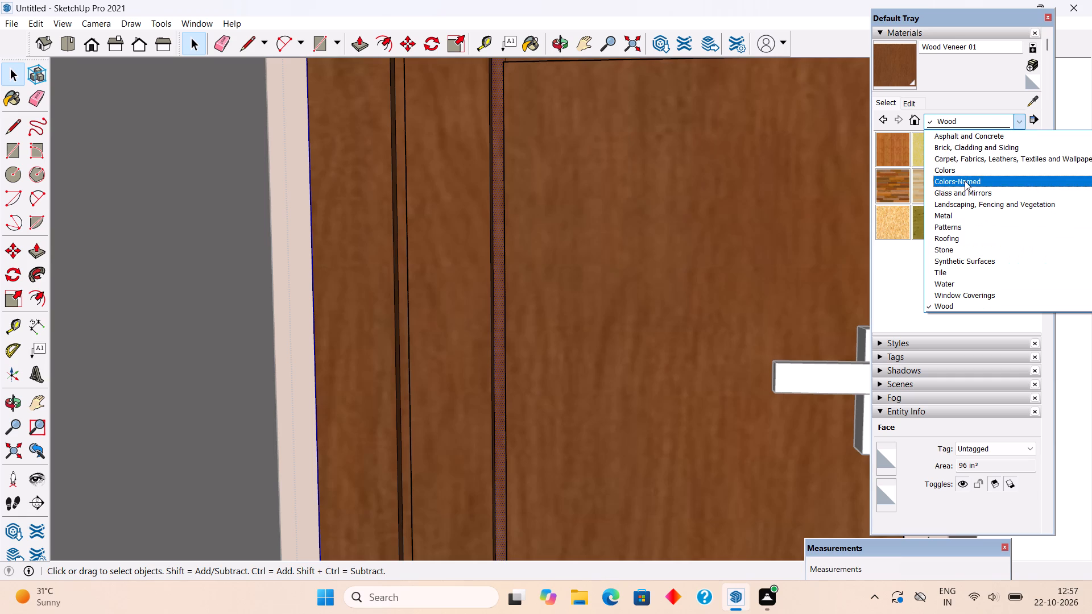
click(961, 172)
scroll(960, 172, down, 1)
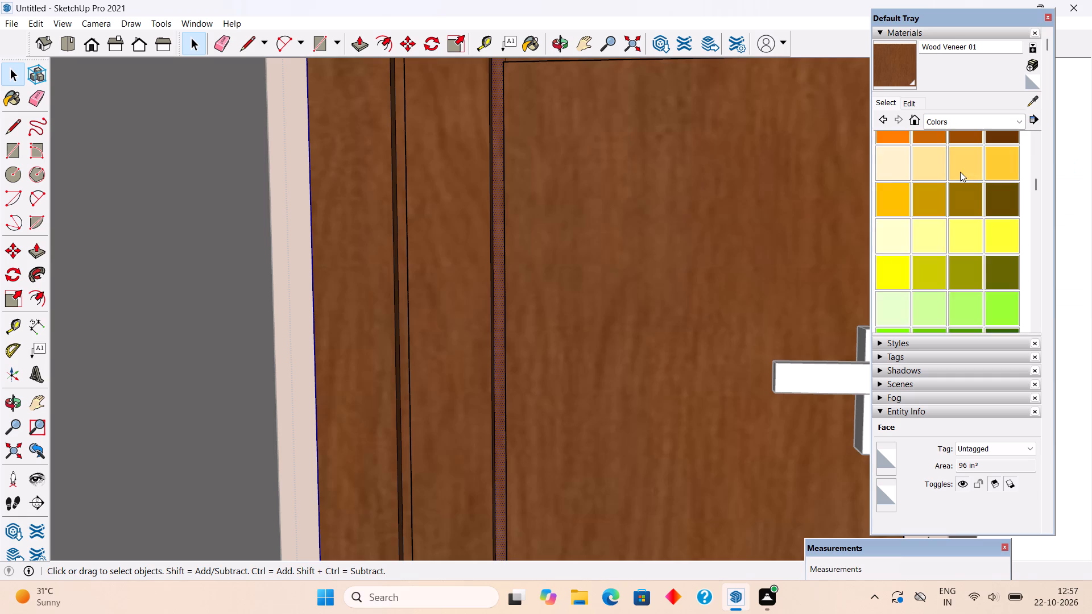
scroll(960, 172, down, 11)
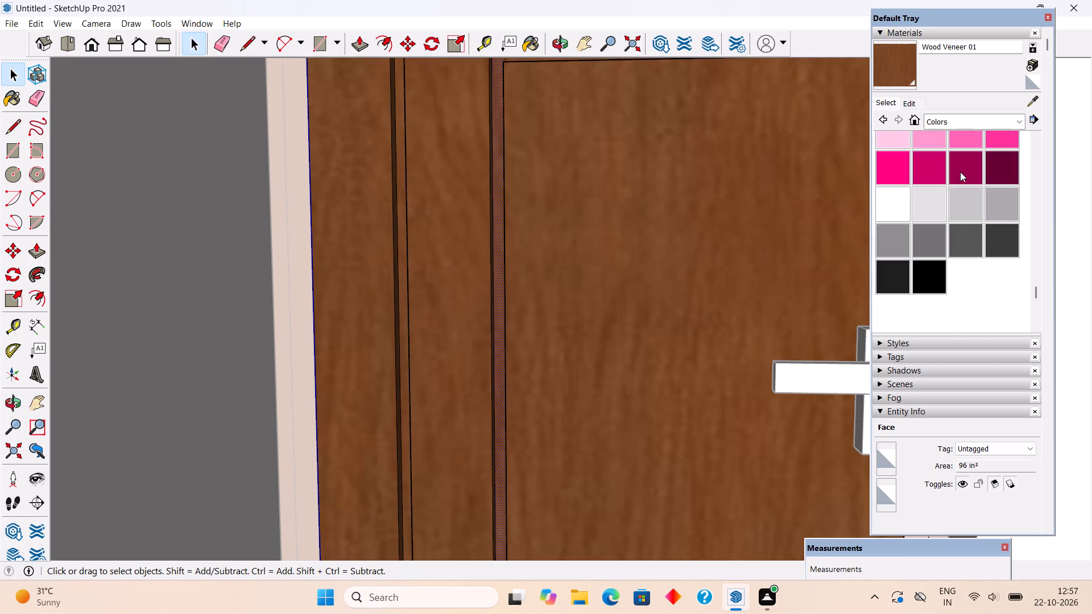
click(894, 195)
scroll(624, 249, up, 2)
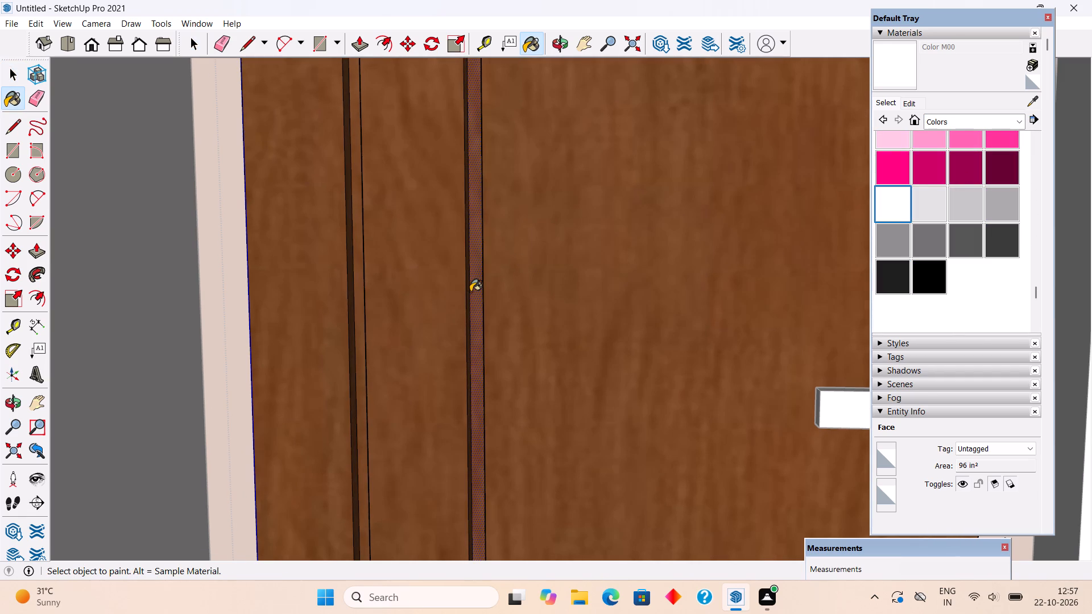
click(470, 292)
scroll(473, 292, up, 4)
click(473, 292)
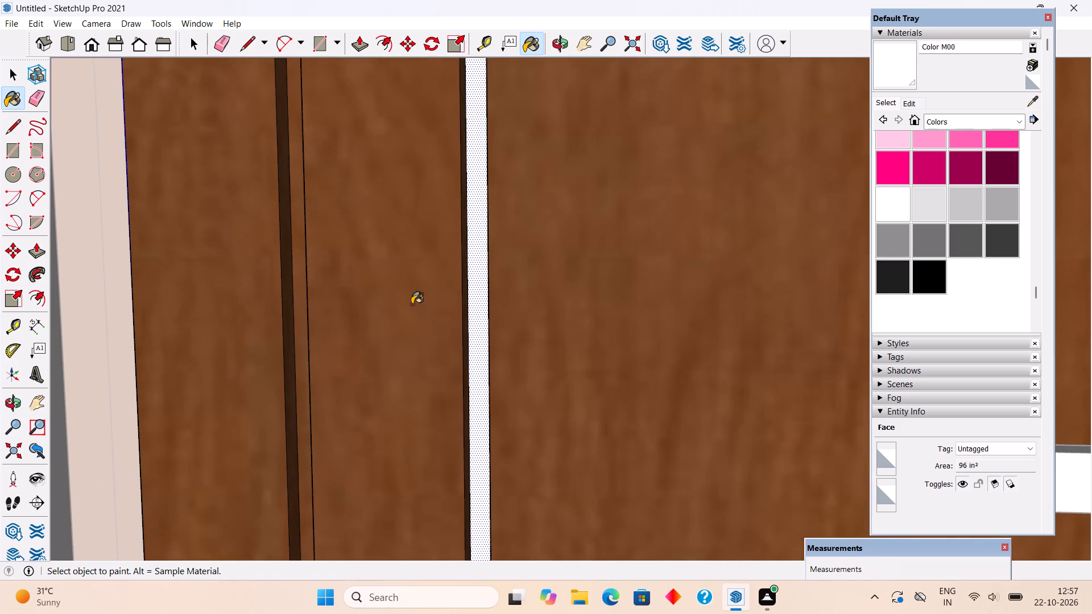
click(296, 337)
Paint the entrance door's four horizontal grooves, two upper and two lower, with Color M00.
scroll(296, 337, down, 16)
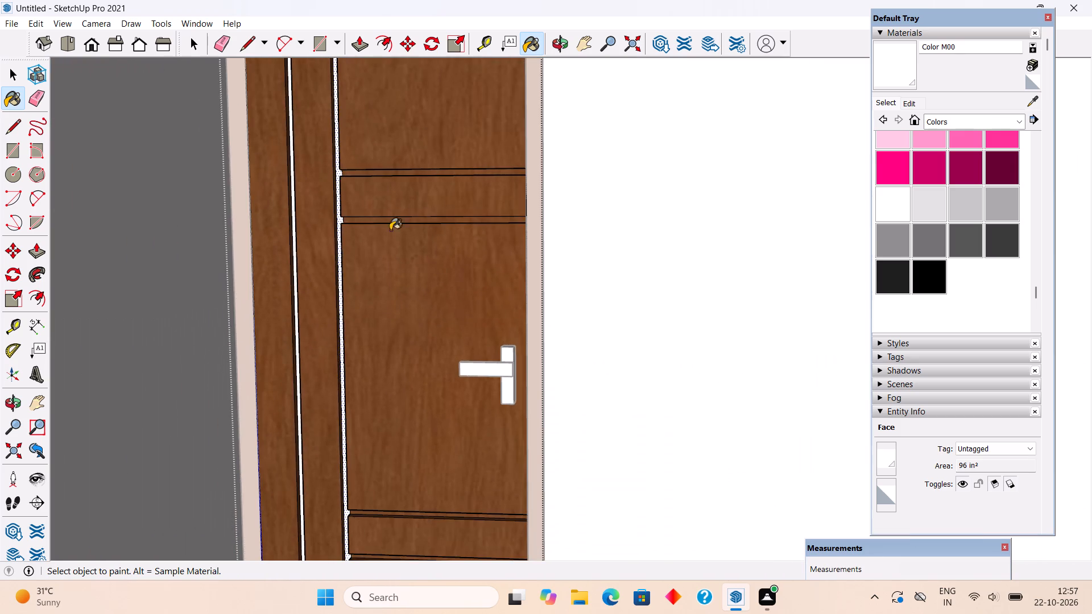
scroll(412, 181, up, 4)
click(423, 171)
scroll(432, 218, up, 4)
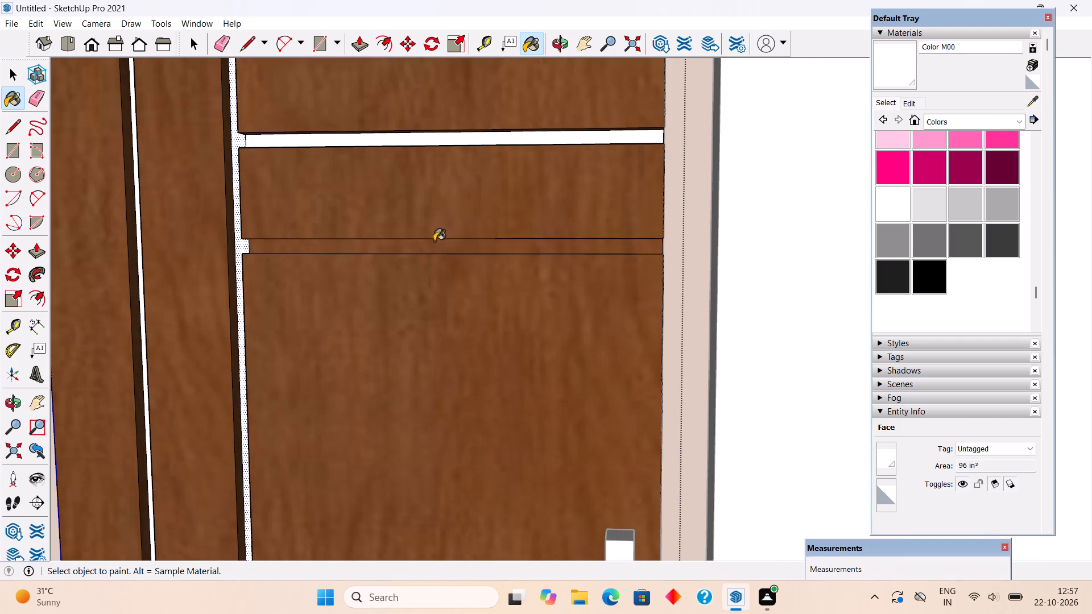
click(436, 246)
scroll(436, 246, down, 5)
scroll(442, 175, down, 9)
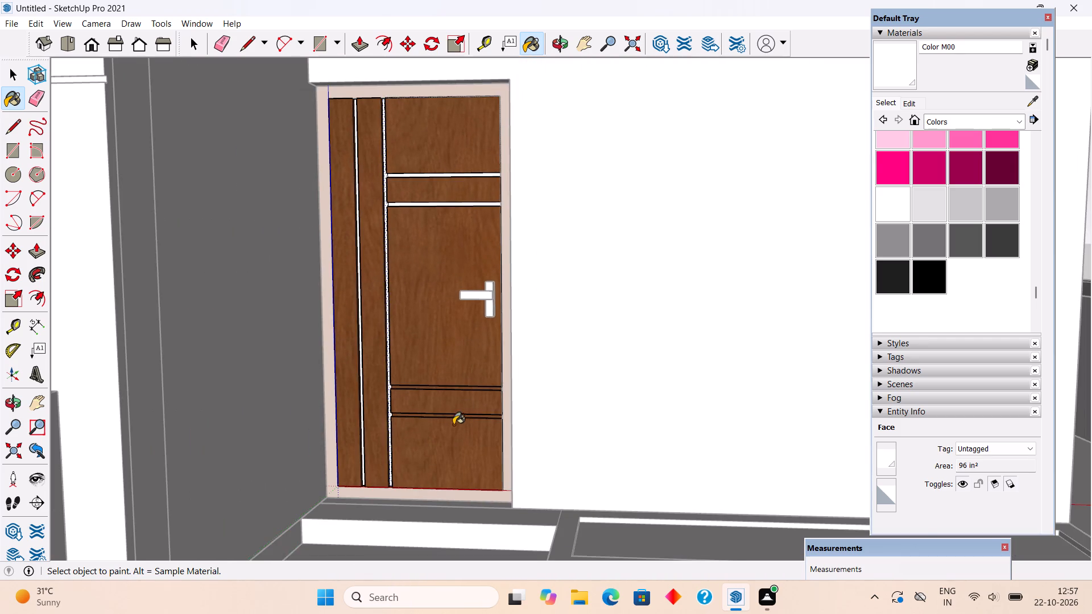
scroll(450, 432, up, 12)
click(475, 310)
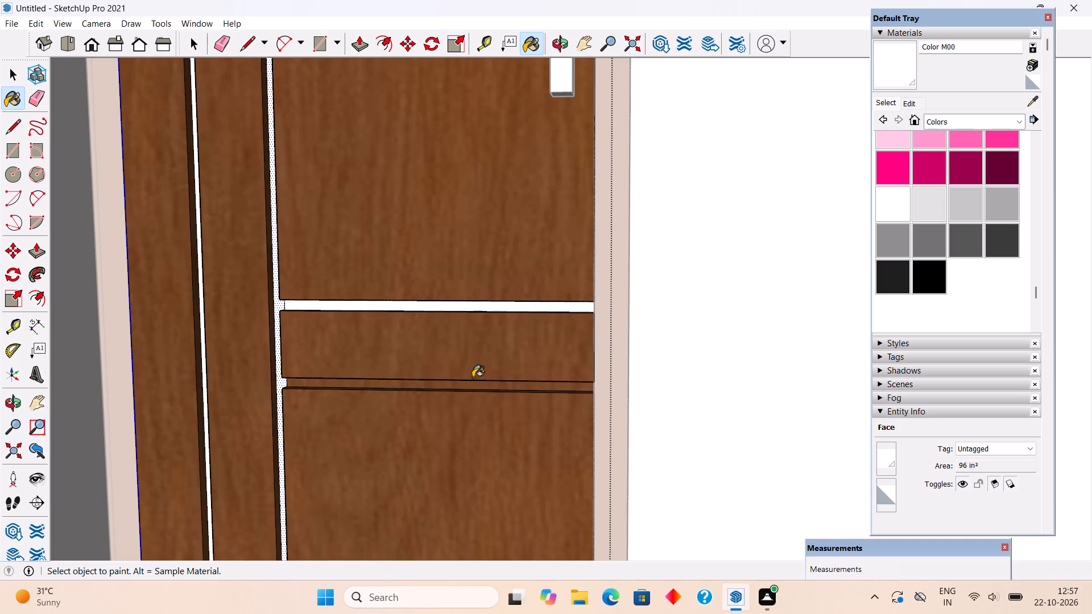
click(473, 387)
scroll(473, 387, down, 6)
key(space)
scroll(474, 387, down, 9)
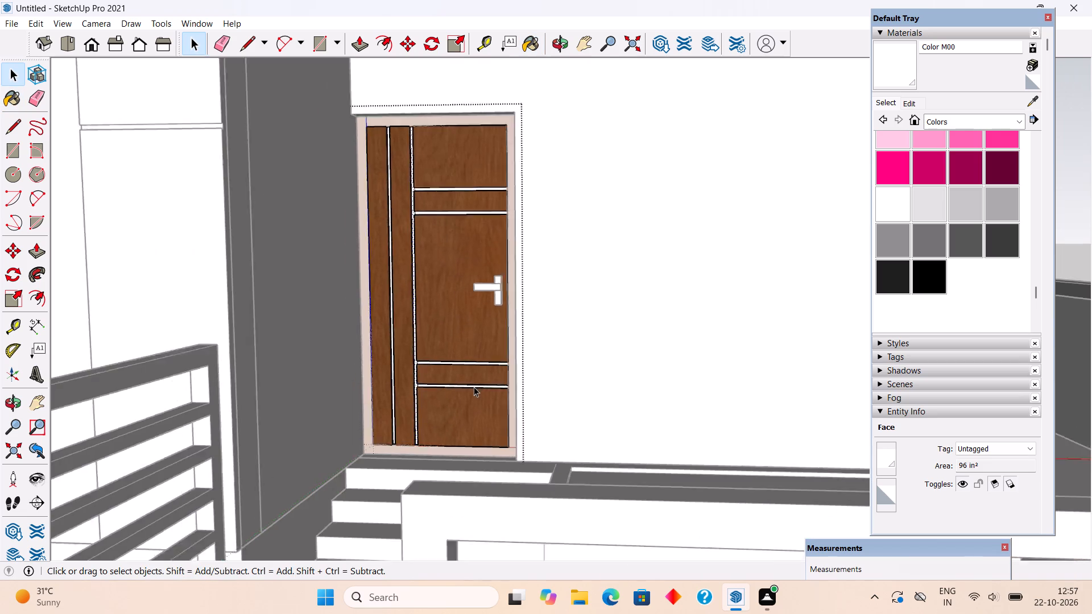
Close the entrance door leaf's group after editing its grooves.
scroll(474, 387, down, 8)
click(754, 219)
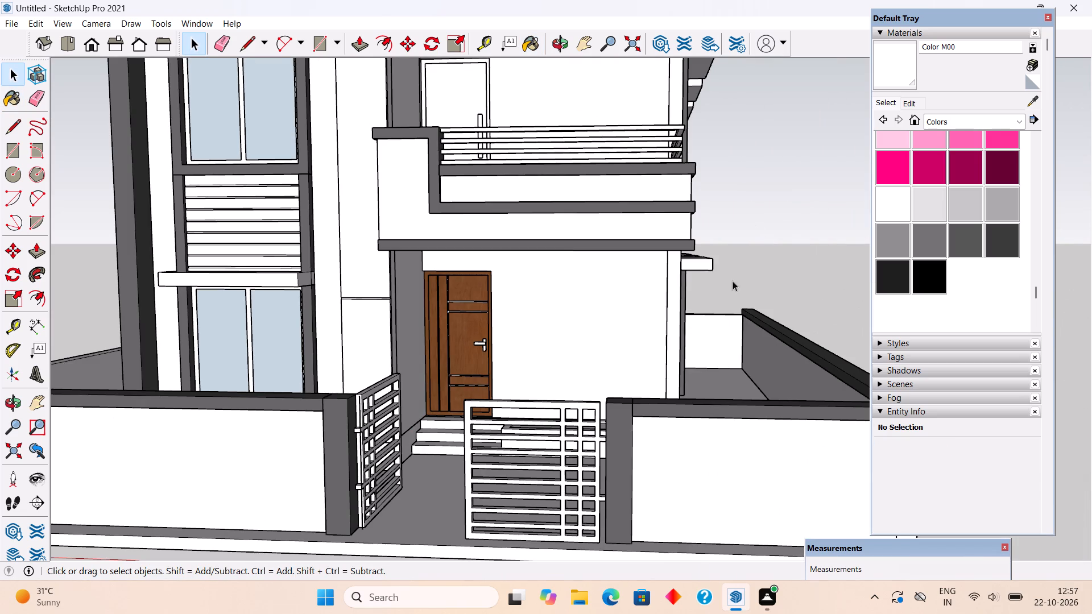
Sample Wood Veneer 01 from the entrance door and paint the balcony door's leaf and frame with it.
scroll(471, 346, up, 4)
middle_drag(473, 343, 508, 384)
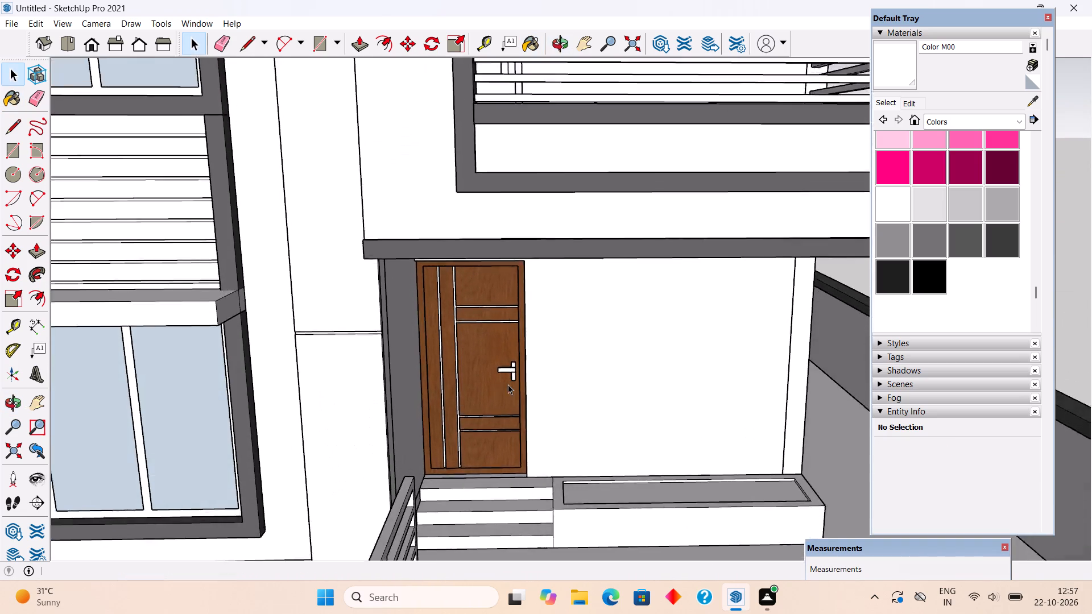
scroll(508, 384, down, 8)
middle_drag(516, 351, 502, 359)
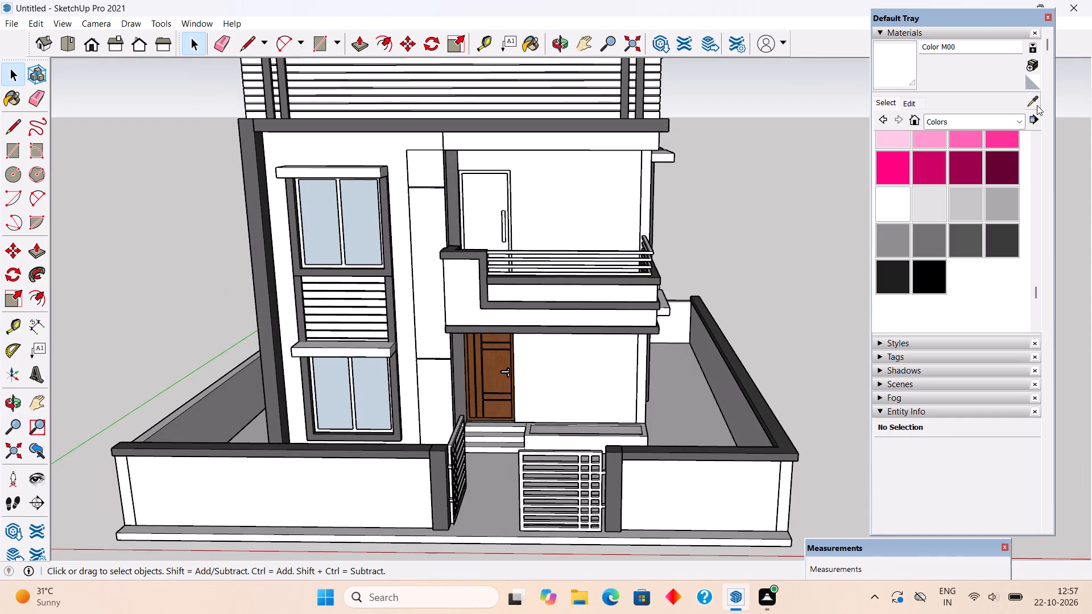
click(1033, 101)
click(488, 362)
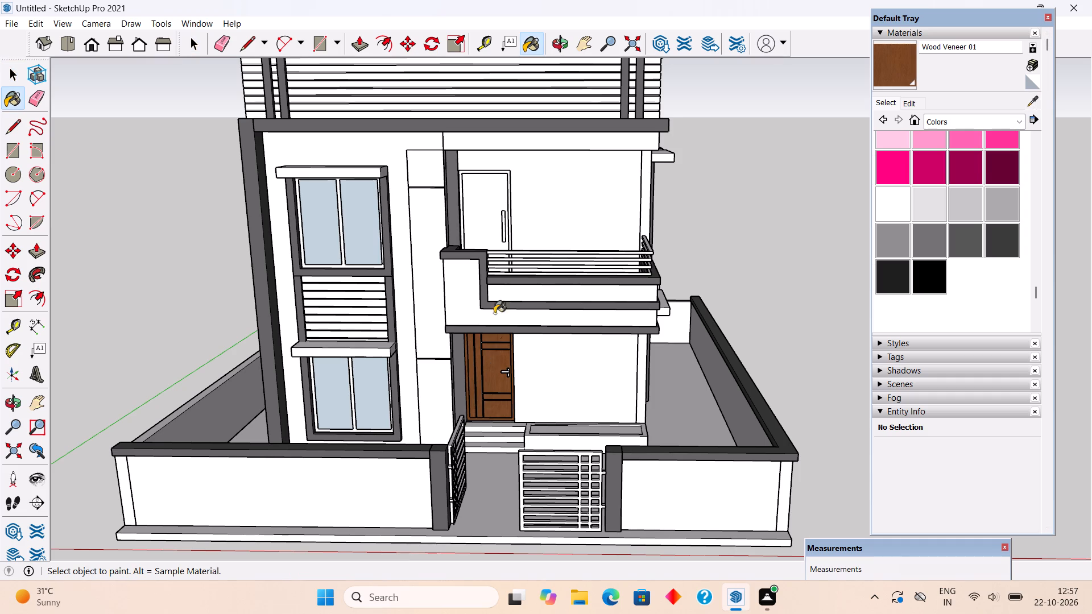
click(486, 201)
scroll(491, 223, up, 10)
click(531, 213)
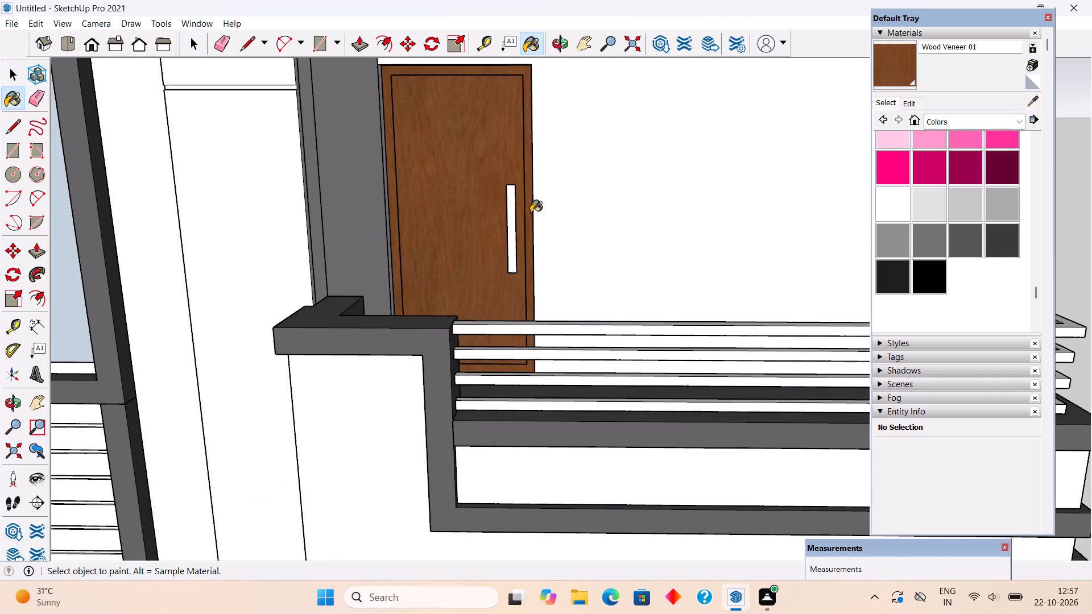
scroll(531, 213, down, 10)
key(space)
middle_drag(574, 358, 574, 329)
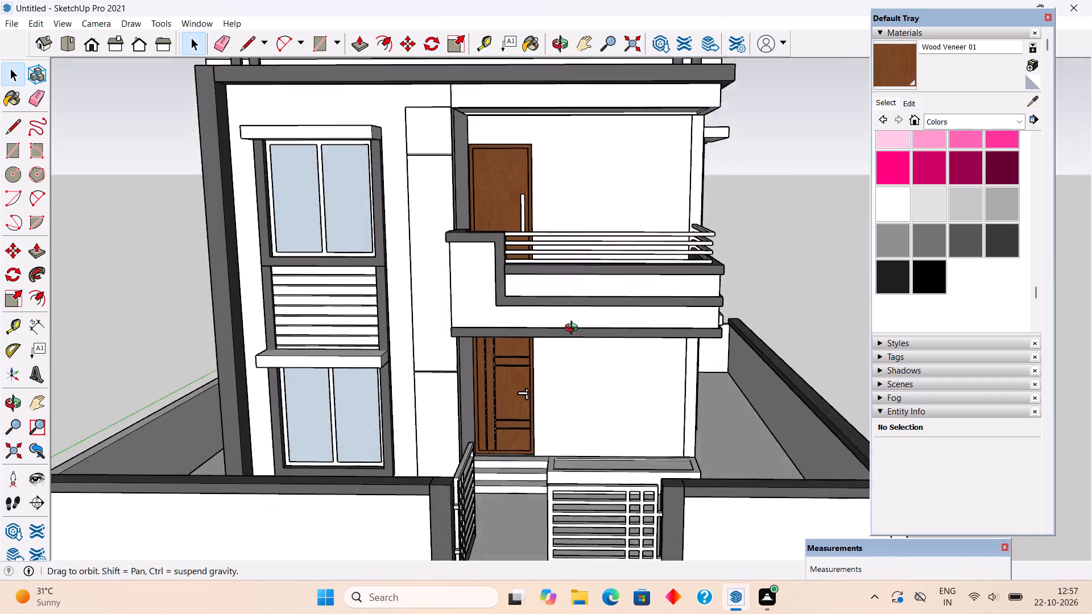
middle_drag(574, 329, 571, 297)
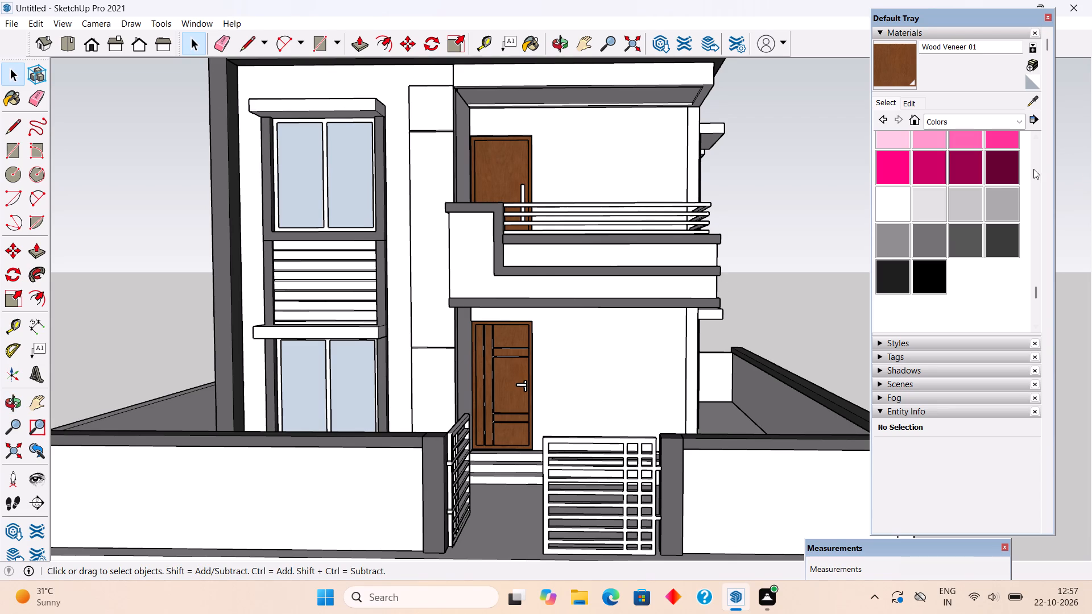
Paint the sunshades above the front facade's upper and lower windows with Color M02.
click(969, 199)
middle_drag(635, 259, 619, 256)
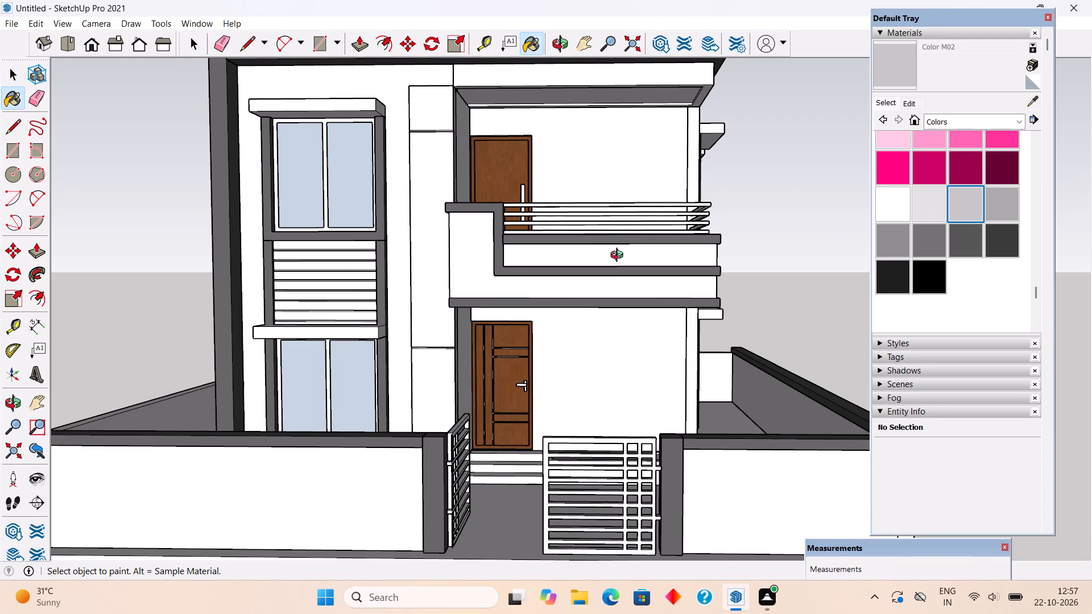
middle_drag(619, 256, 281, 277)
click(345, 148)
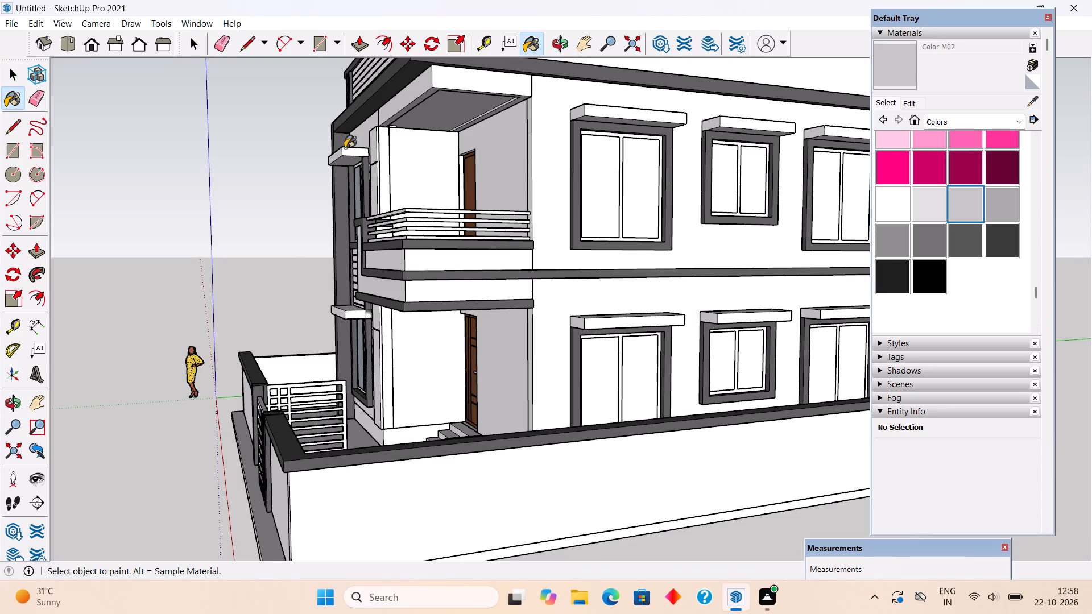
click(348, 318)
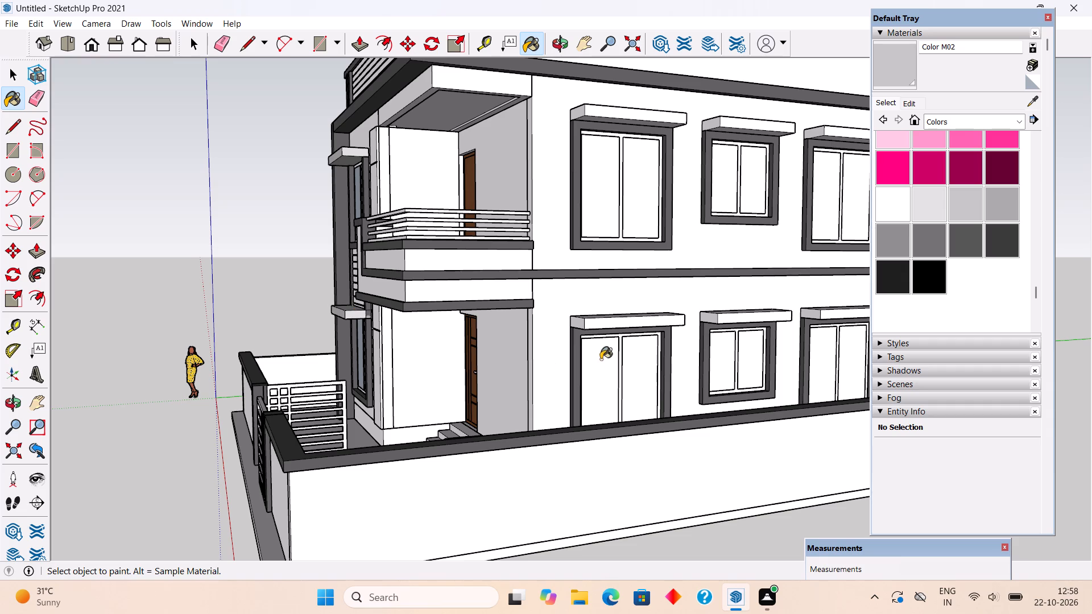
Paint the six window sunshades on the house's side wall, three per floor, with Color M02.
click(622, 324)
click(617, 110)
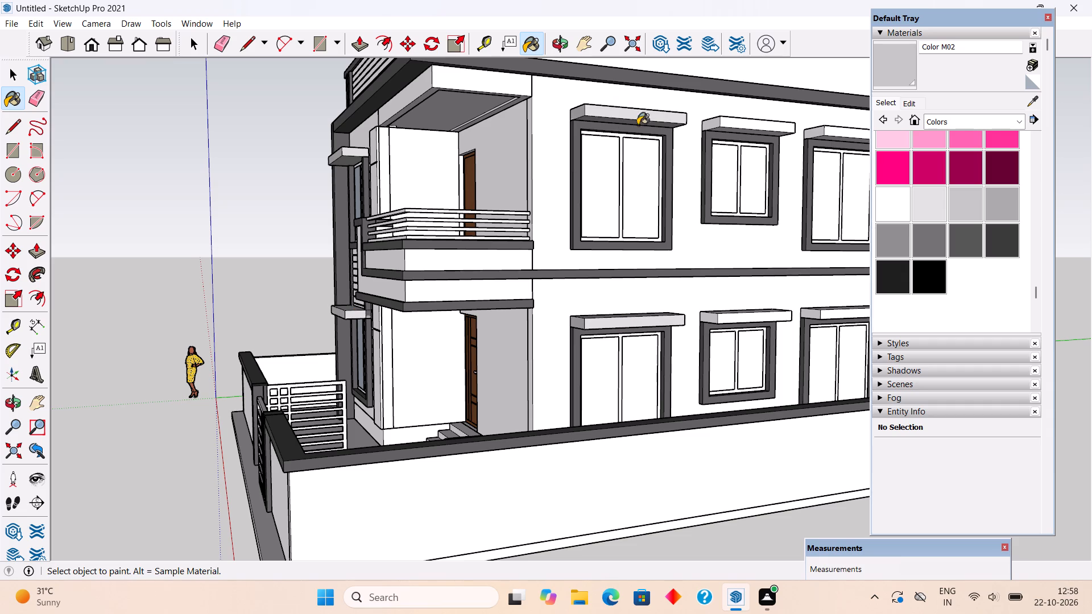
click(725, 122)
click(748, 313)
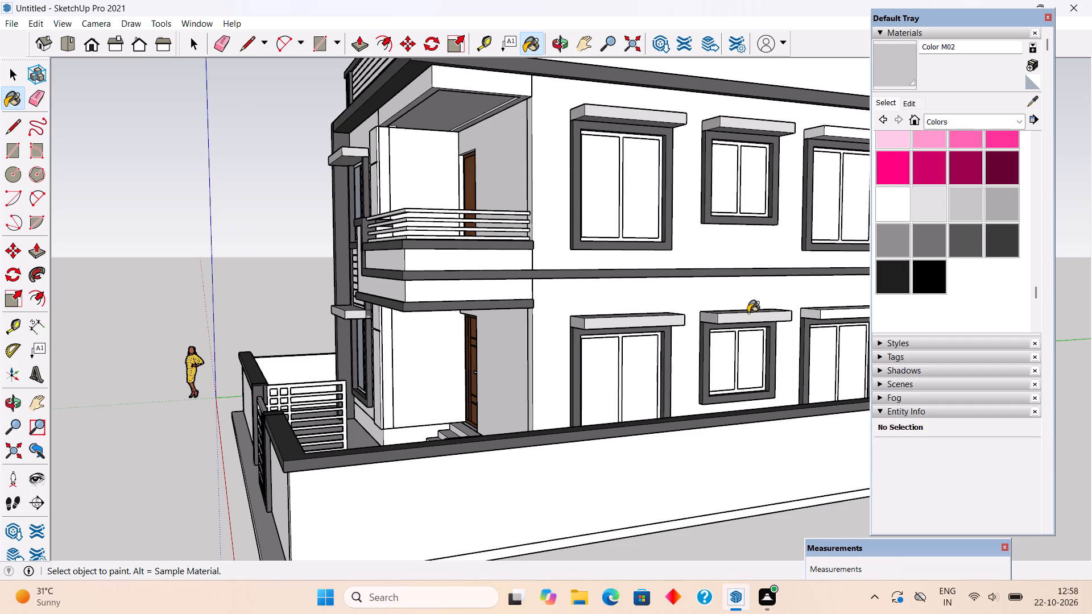
scroll(748, 313, down, 5)
click(836, 197)
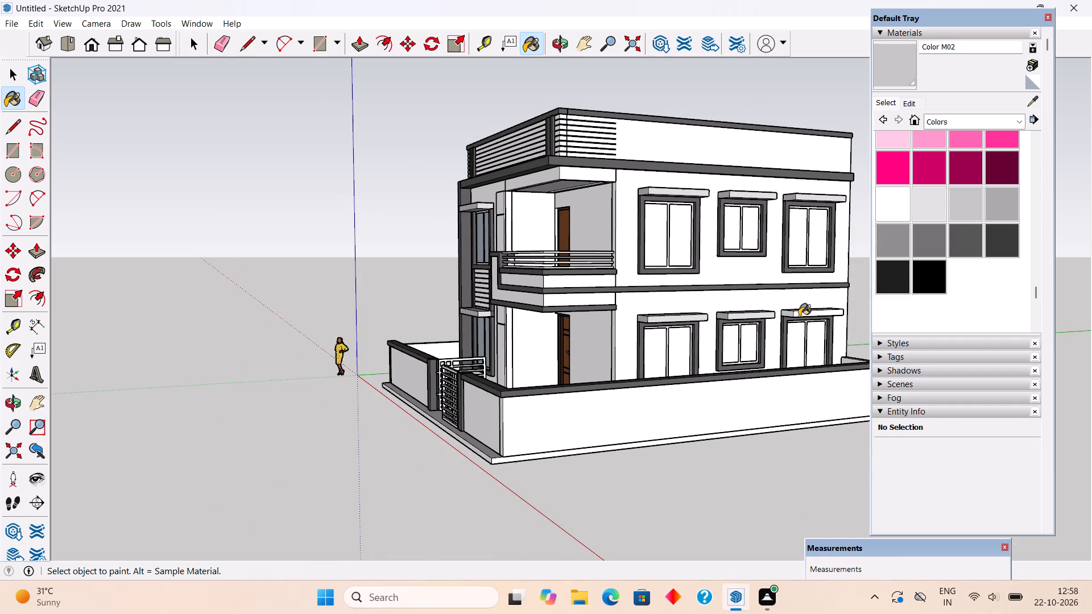
click(802, 309)
Paint both leaves of the front boundary gate with Color M07.
middle_drag(759, 360, 948, 322)
middle_drag(490, 325, 607, 360)
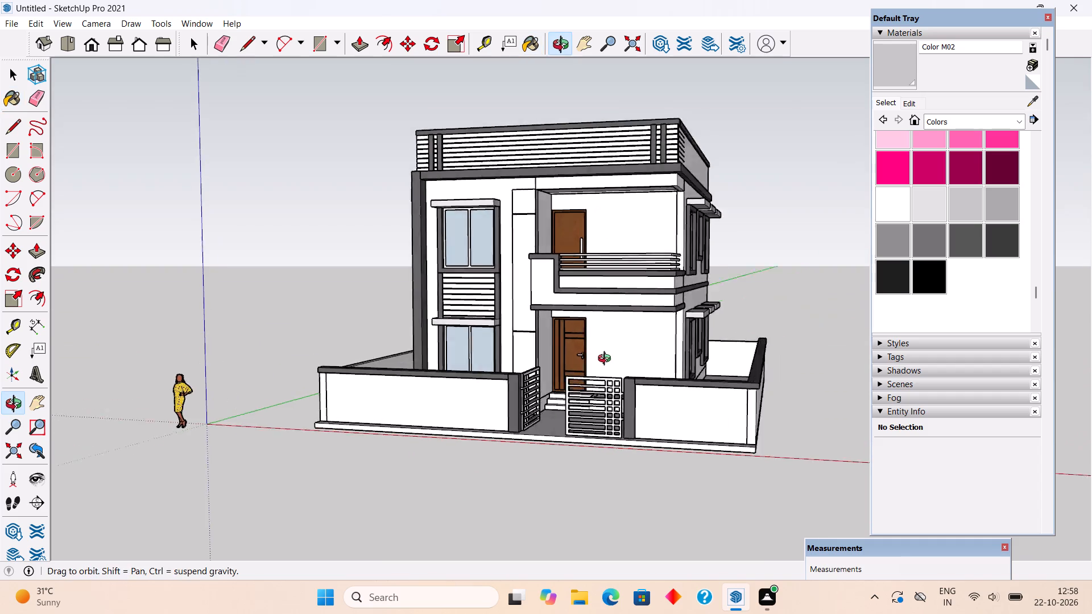
middle_drag(607, 360, 623, 360)
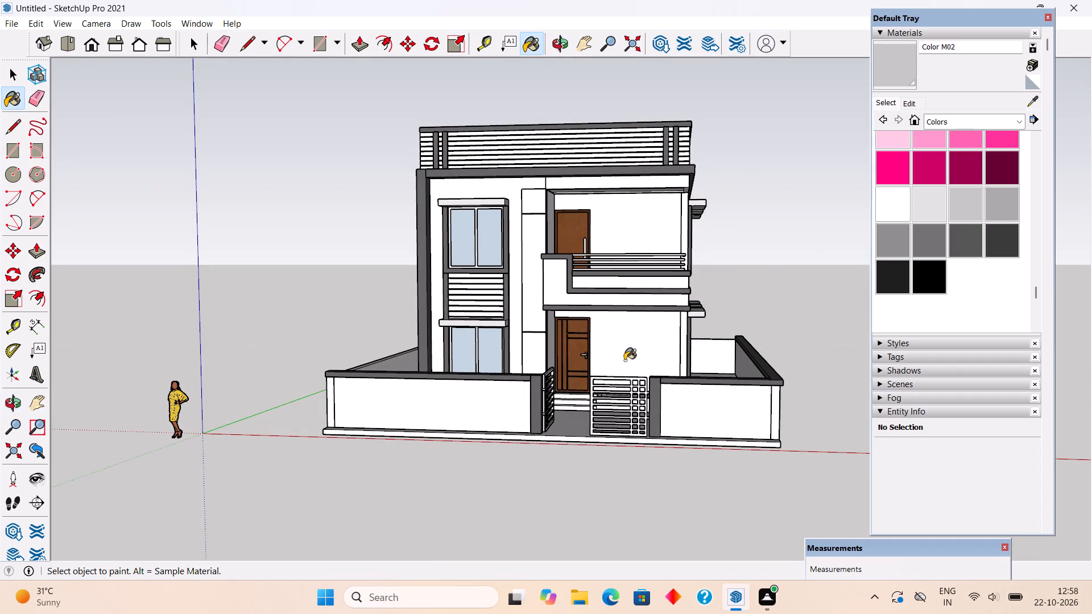
click(1006, 238)
scroll(551, 428, up, 5)
click(624, 397)
scroll(560, 392, up, 9)
click(509, 359)
scroll(508, 359, down, 6)
scroll(391, 387, down, 3)
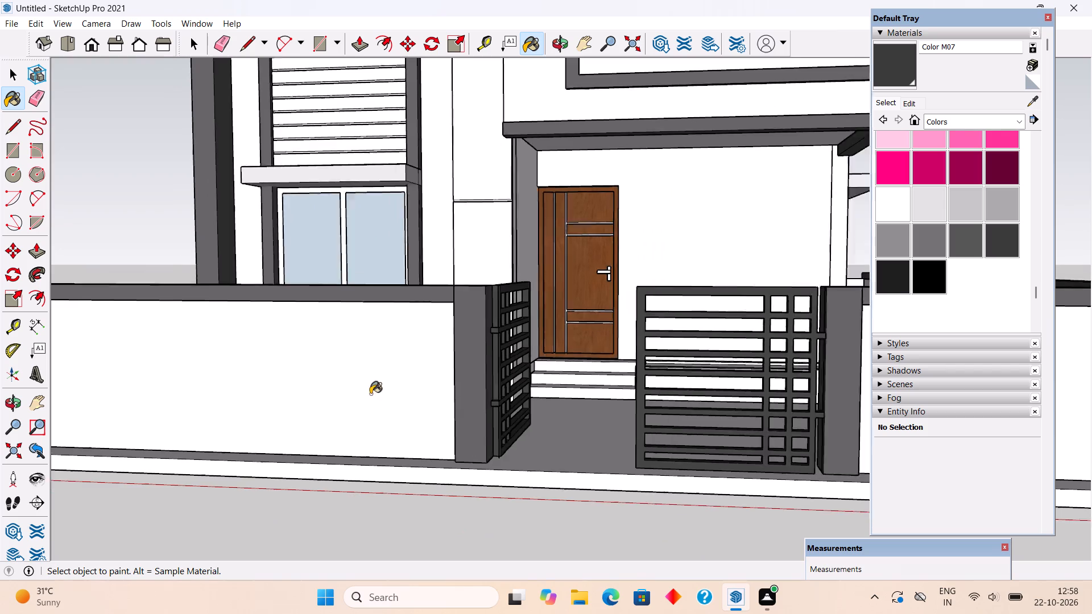
scroll(370, 394, down, 2)
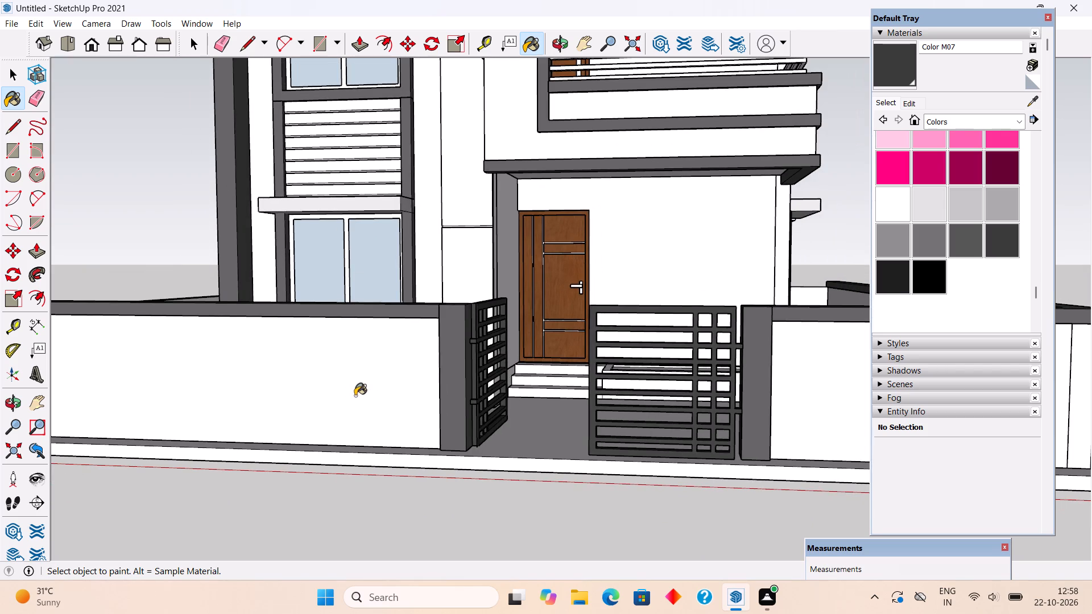
Examine the gate, front boundary wall and house facade from several angles.
scroll(708, 387, up, 4)
middle_drag(516, 381, 348, 359)
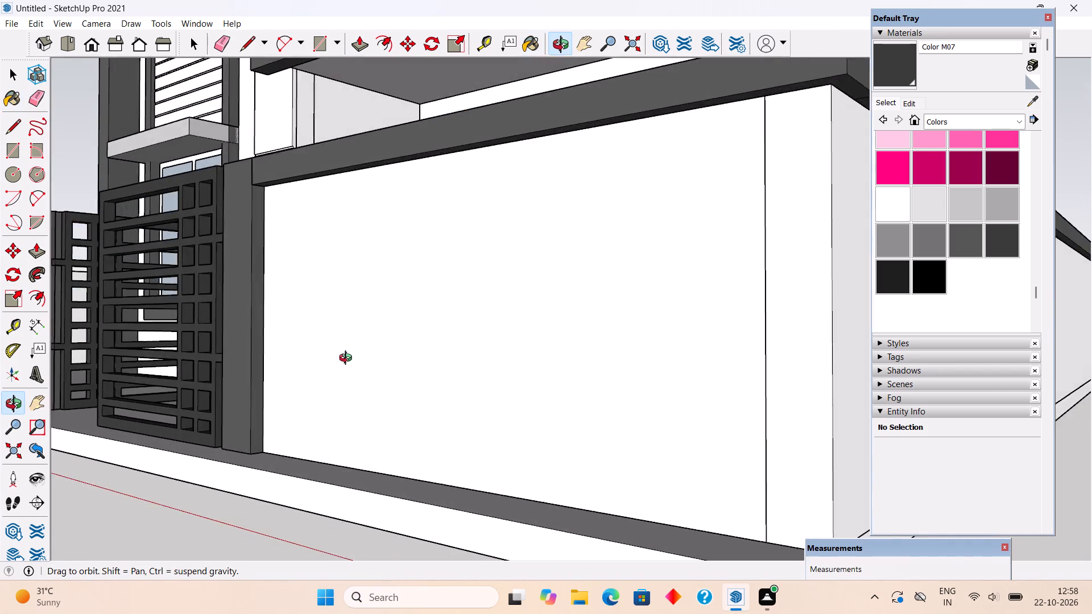
middle_drag(348, 359, 353, 370)
scroll(353, 370, down, 15)
middle_drag(332, 399, 405, 471)
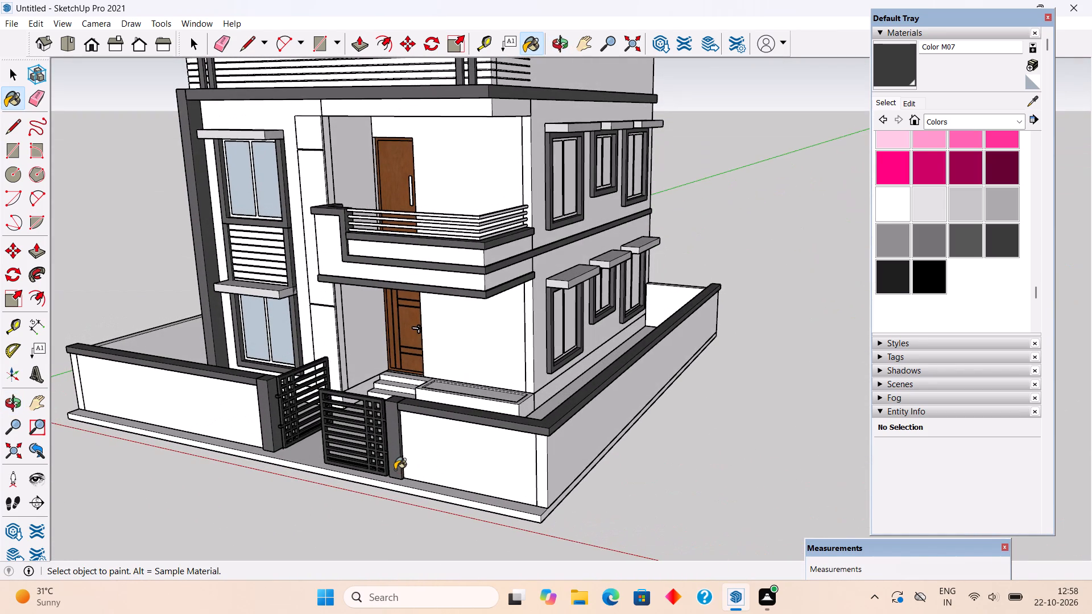
scroll(395, 470, up, 4)
middle_drag(388, 461, 413, 414)
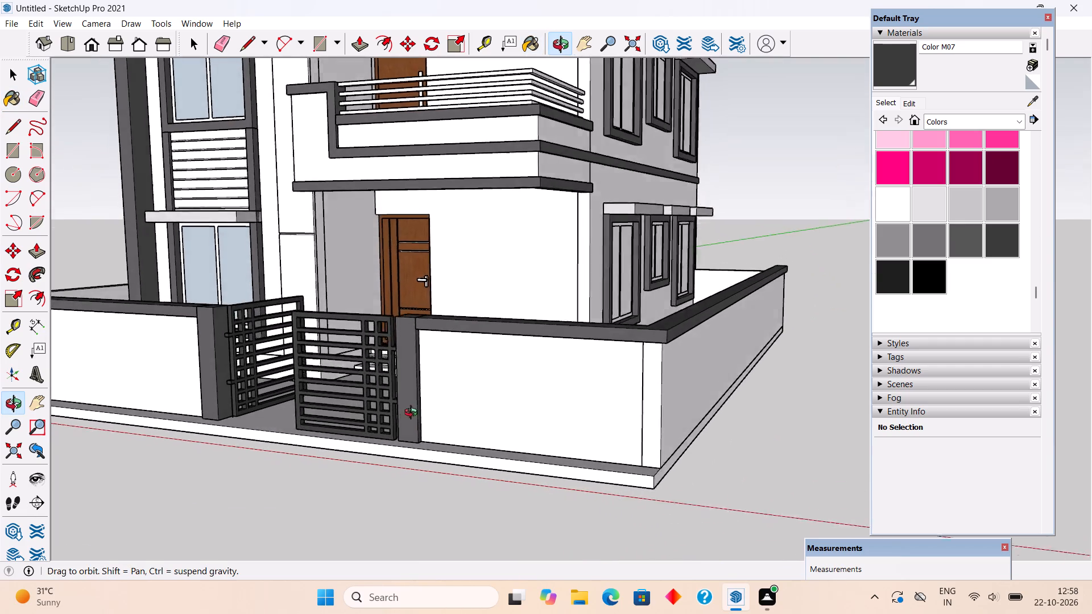
middle_drag(413, 414, 424, 412)
scroll(424, 412, up, 1)
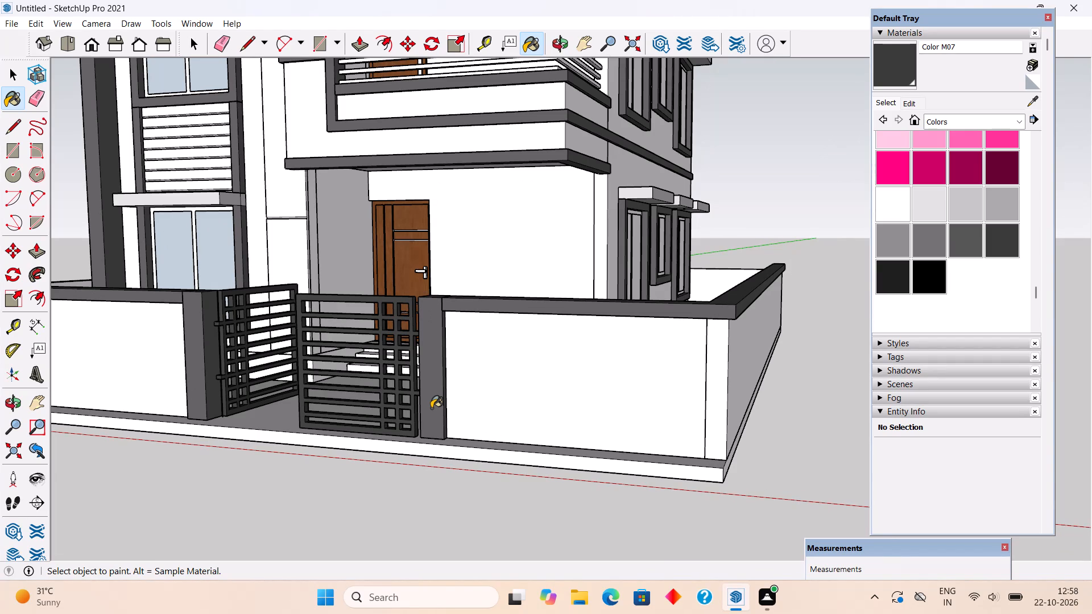
scroll(431, 408, down, 11)
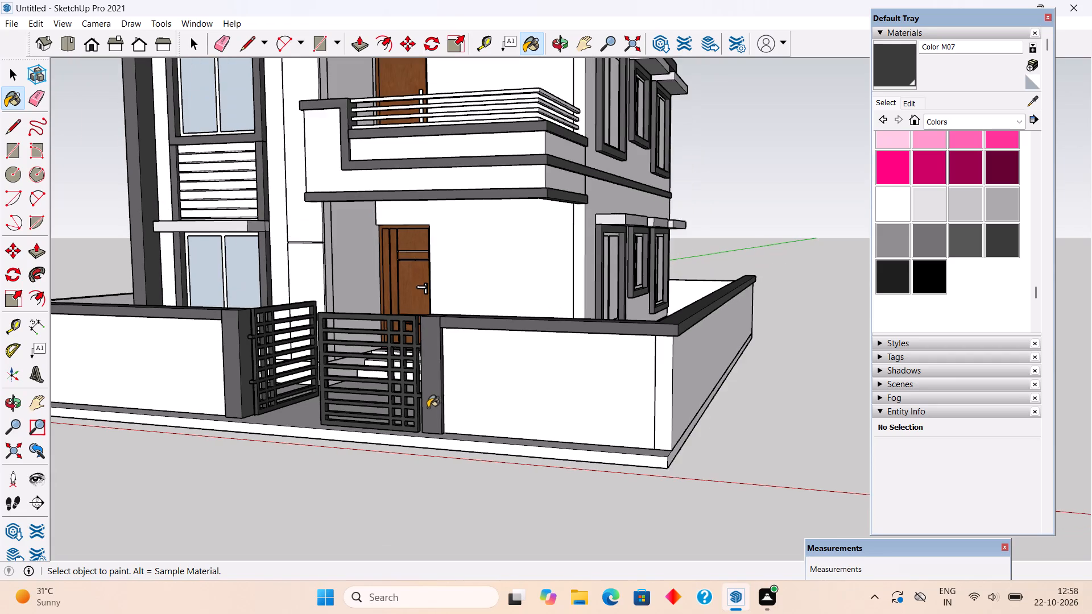
scroll(411, 390, down, 9)
middle_drag(419, 438, 420, 474)
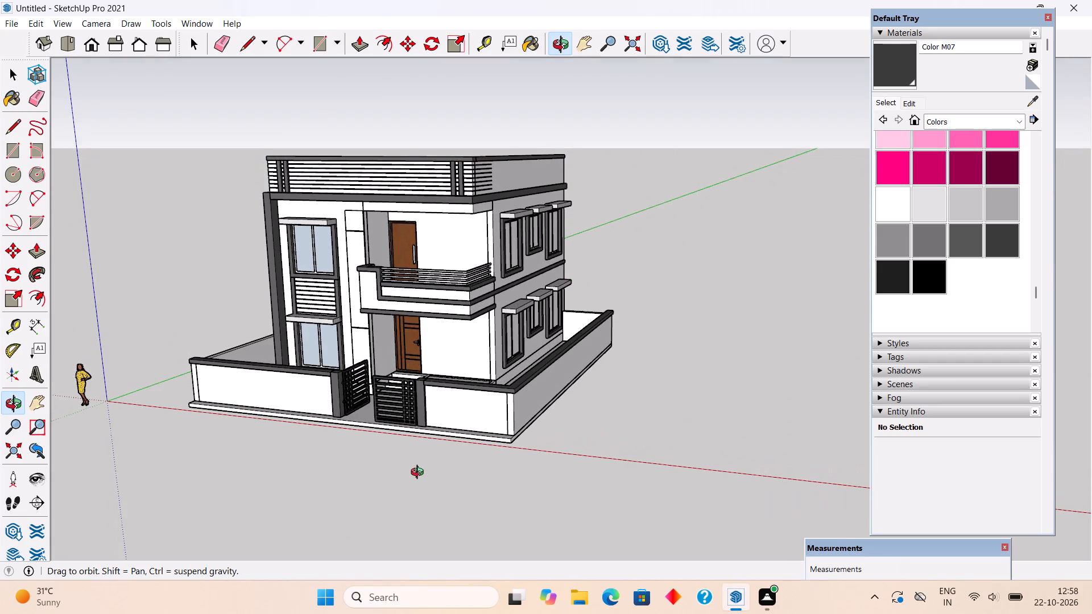
middle_drag(420, 474, 432, 475)
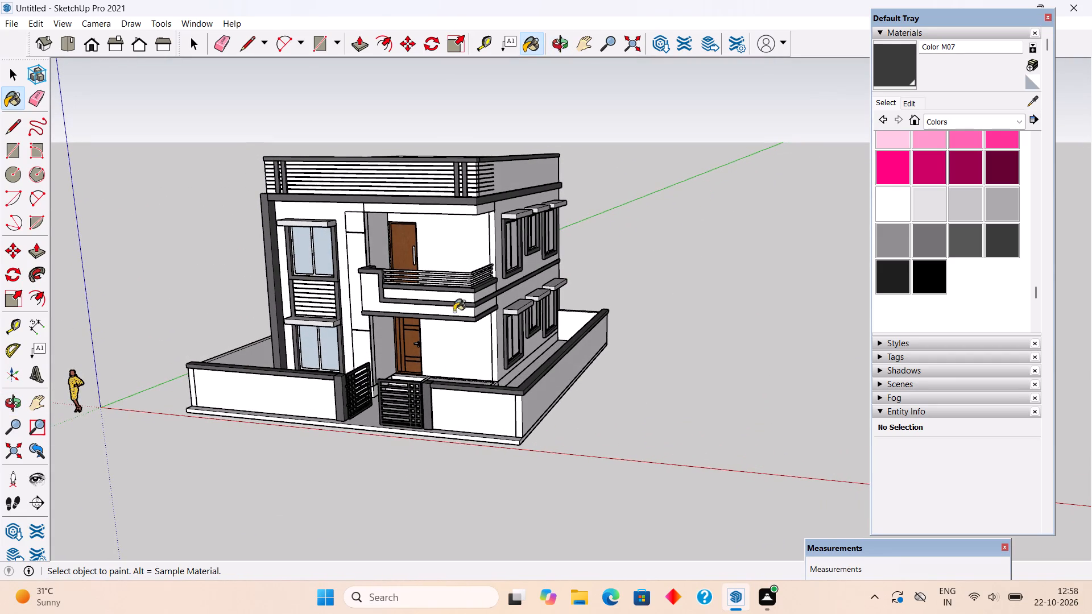
Paint the four horizontal balcony railing bars with Color M07.
scroll(459, 281, up, 16)
click(474, 256)
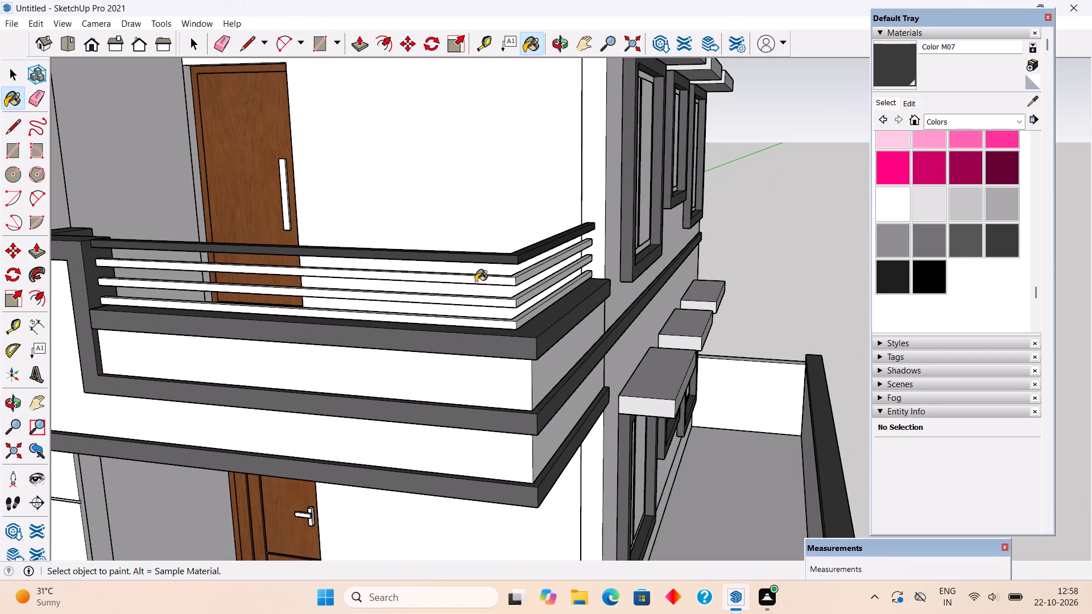
click(478, 279)
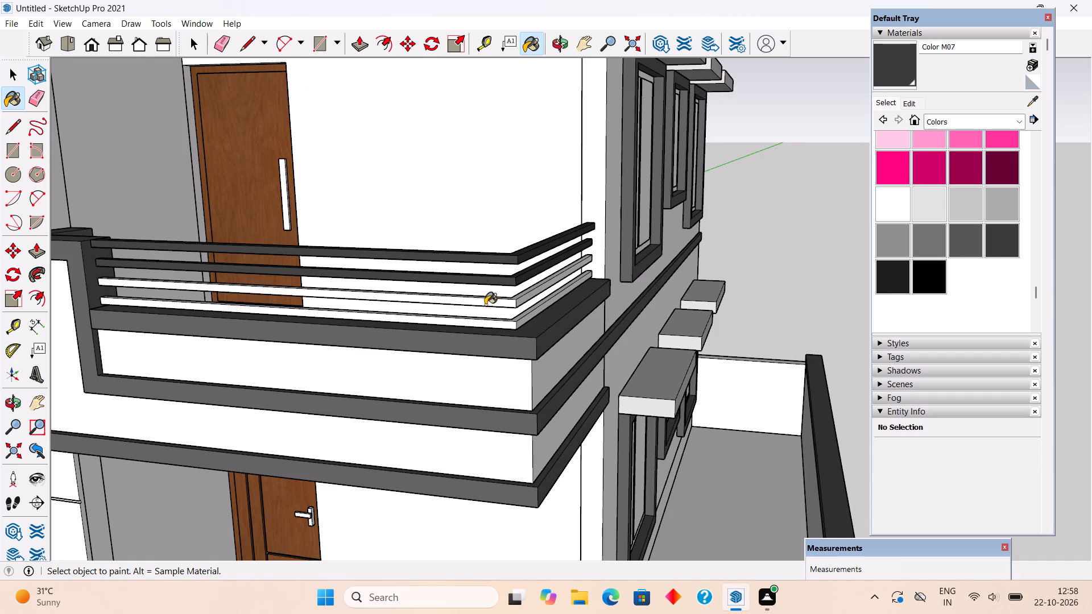
click(485, 304)
click(485, 323)
scroll(534, 399, down, 6)
middle_drag(549, 393, 548, 356)
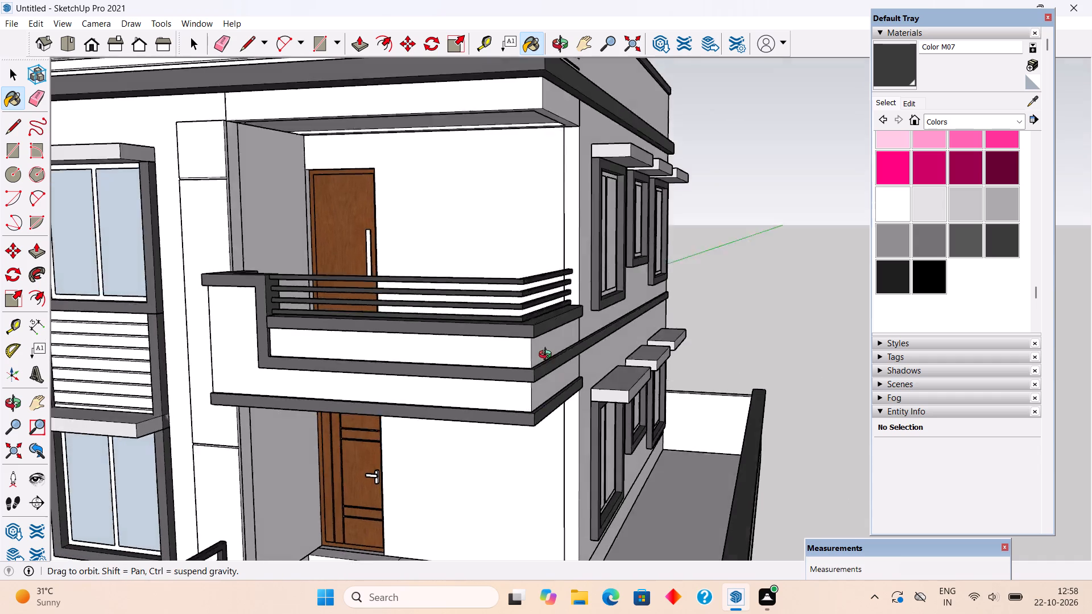
middle_drag(548, 356, 555, 347)
scroll(553, 346, down, 3)
scroll(590, 396, down, 5)
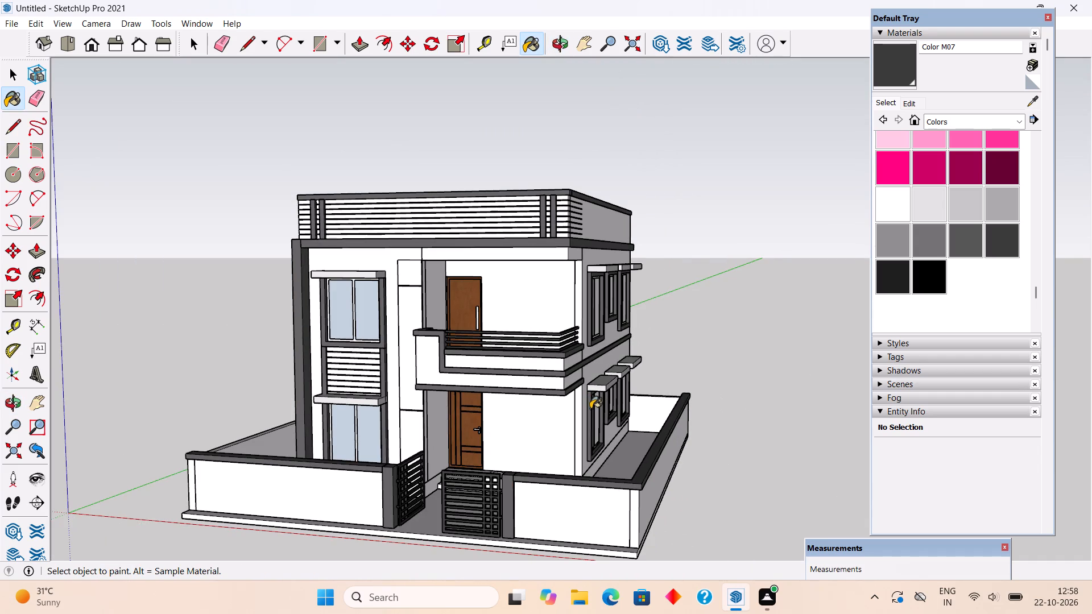
key(space)
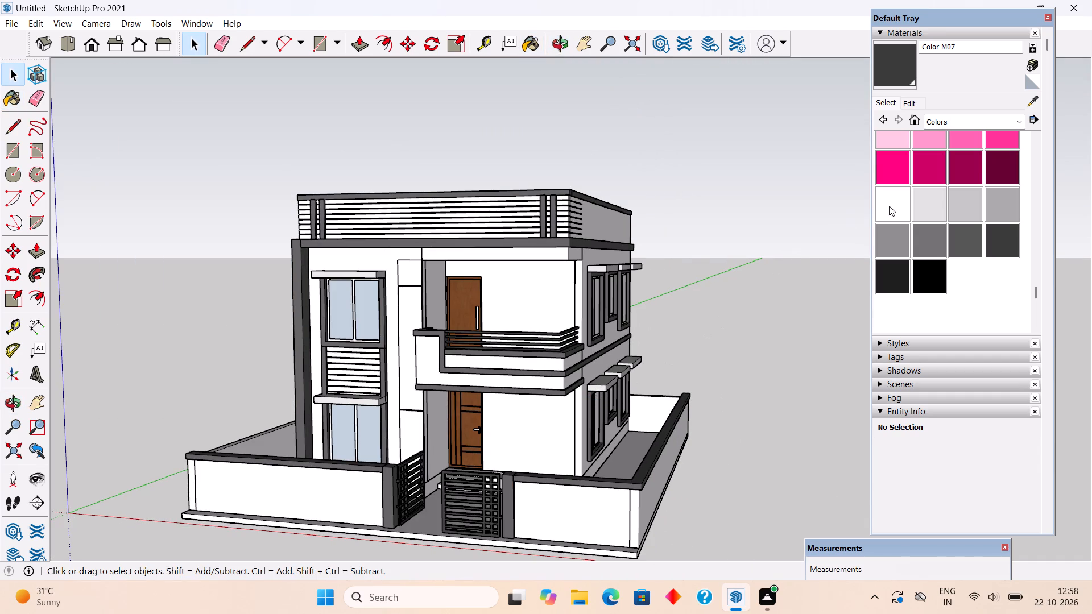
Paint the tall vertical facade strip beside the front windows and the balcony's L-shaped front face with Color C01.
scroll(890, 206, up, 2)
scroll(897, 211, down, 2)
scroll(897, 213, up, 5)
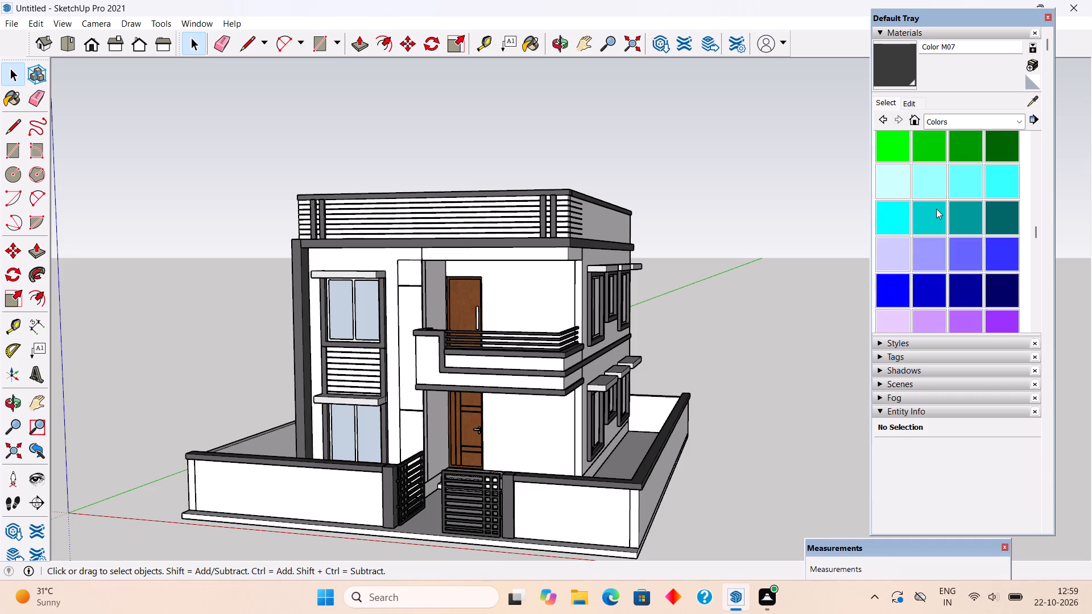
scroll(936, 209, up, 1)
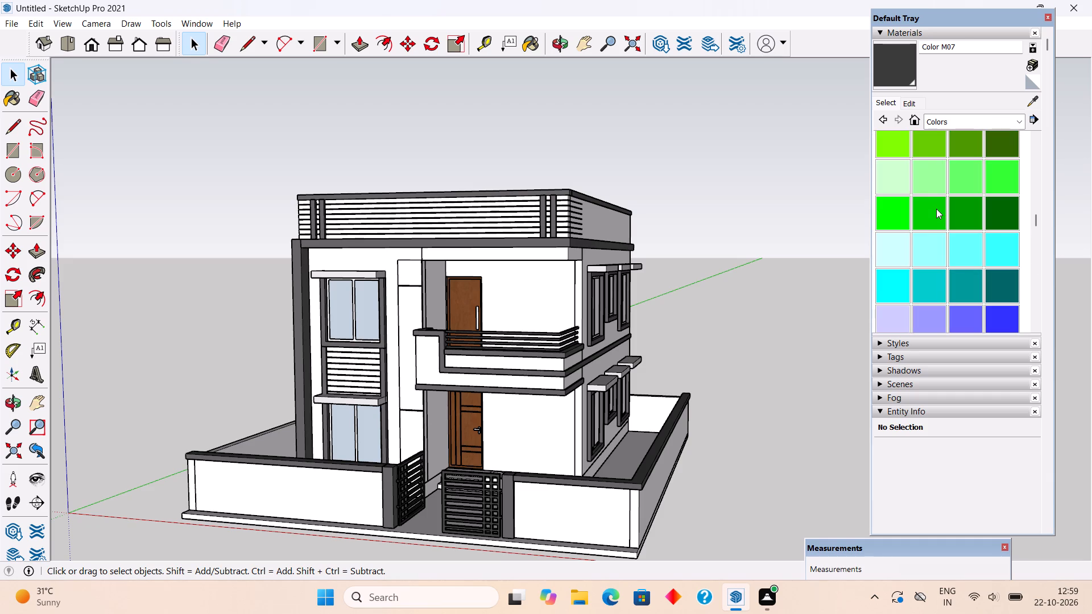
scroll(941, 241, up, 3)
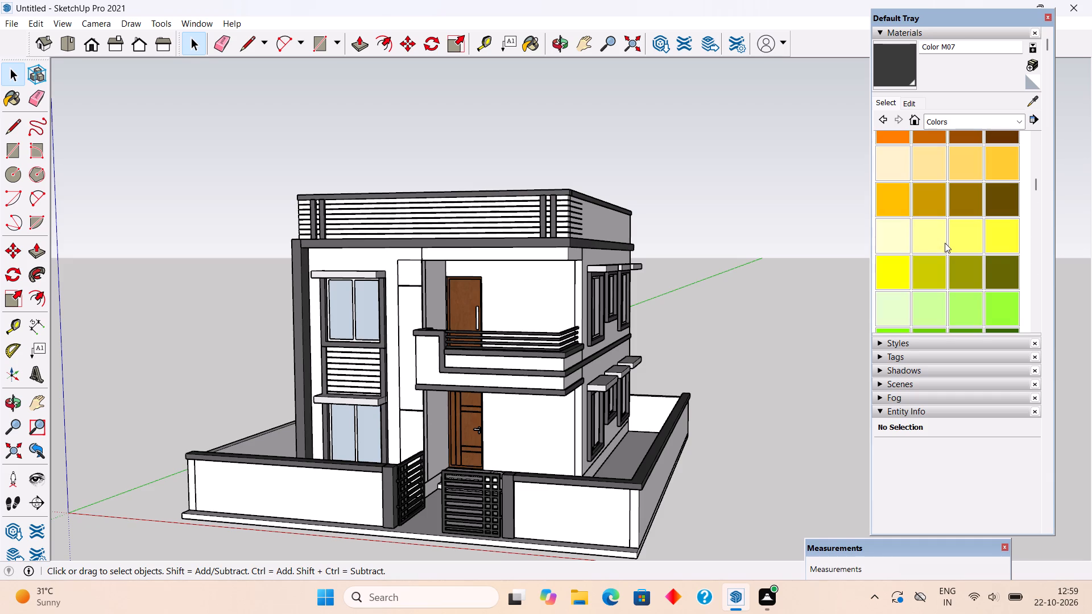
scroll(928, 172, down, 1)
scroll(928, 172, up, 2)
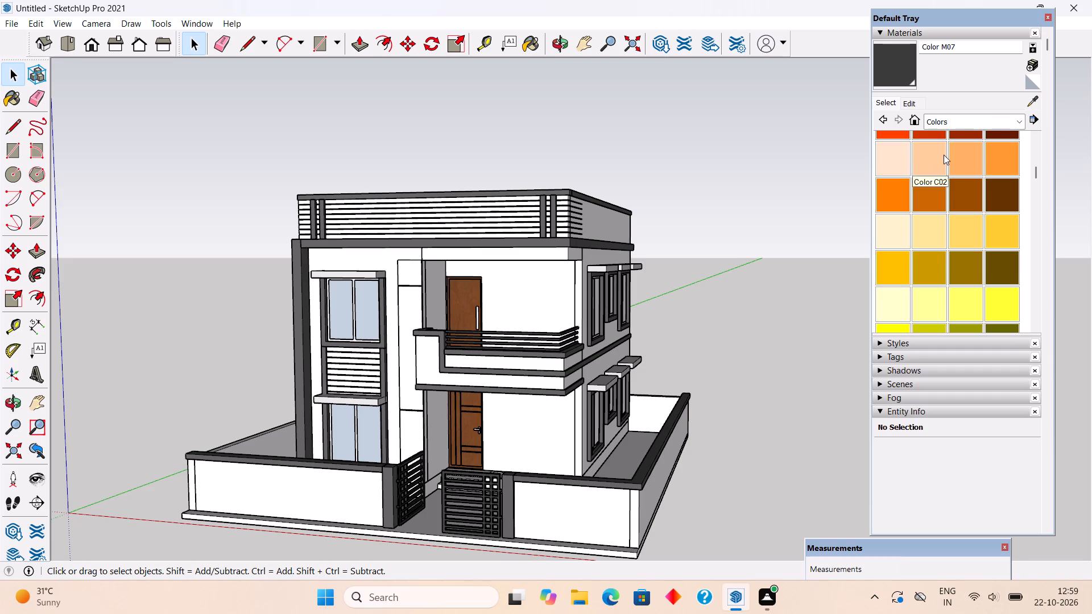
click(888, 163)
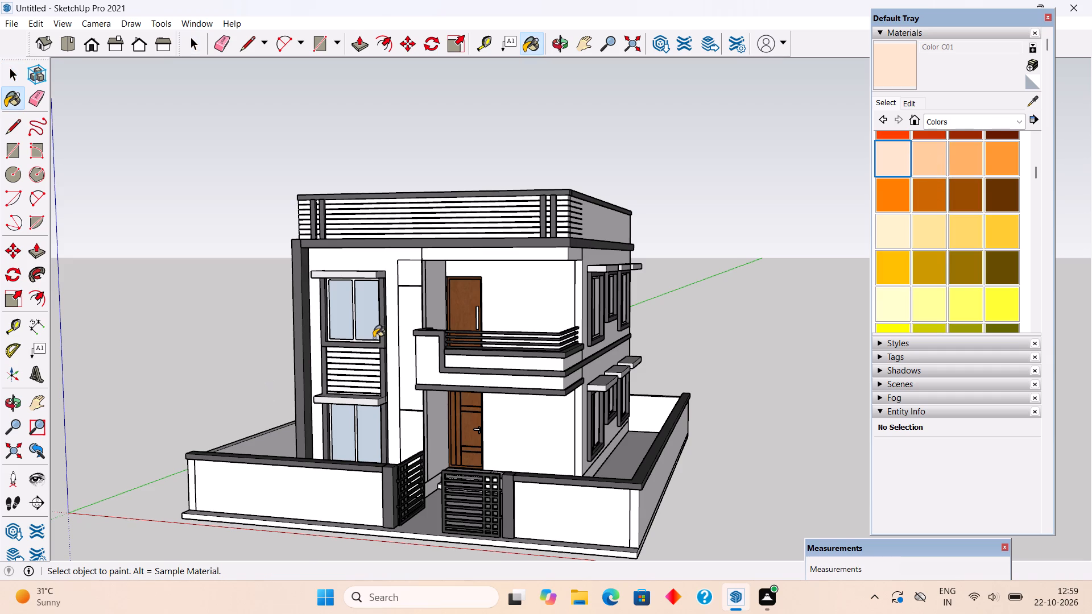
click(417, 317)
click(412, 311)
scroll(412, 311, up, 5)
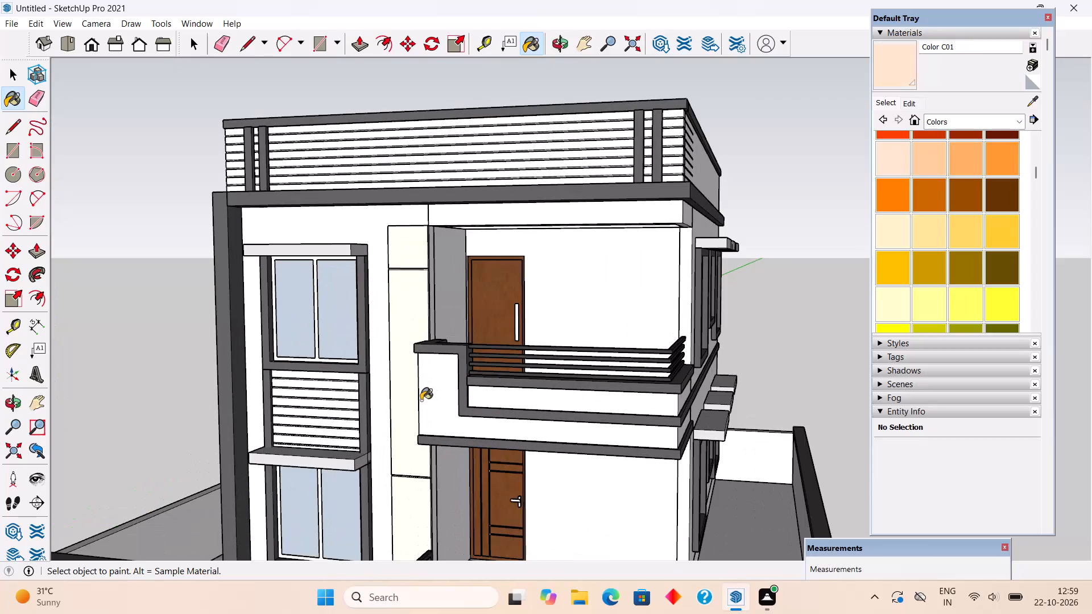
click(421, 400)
Paint the vertical facade strip, both front bands of the balcony and the slatted panel between the front windows with Color C02.
middle_drag(421, 401, 687, 335)
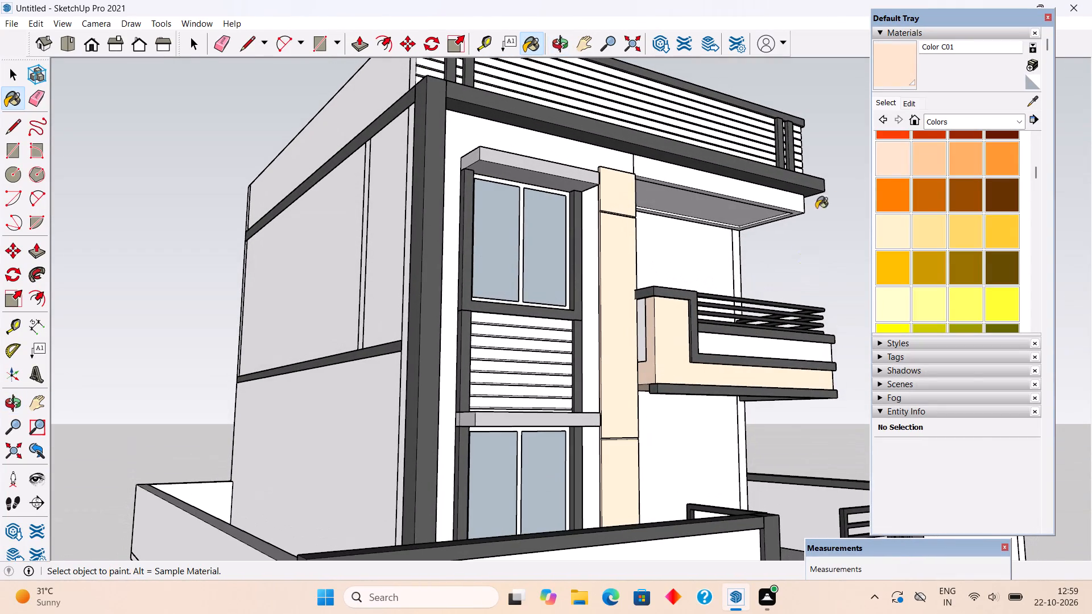
click(938, 161)
click(626, 291)
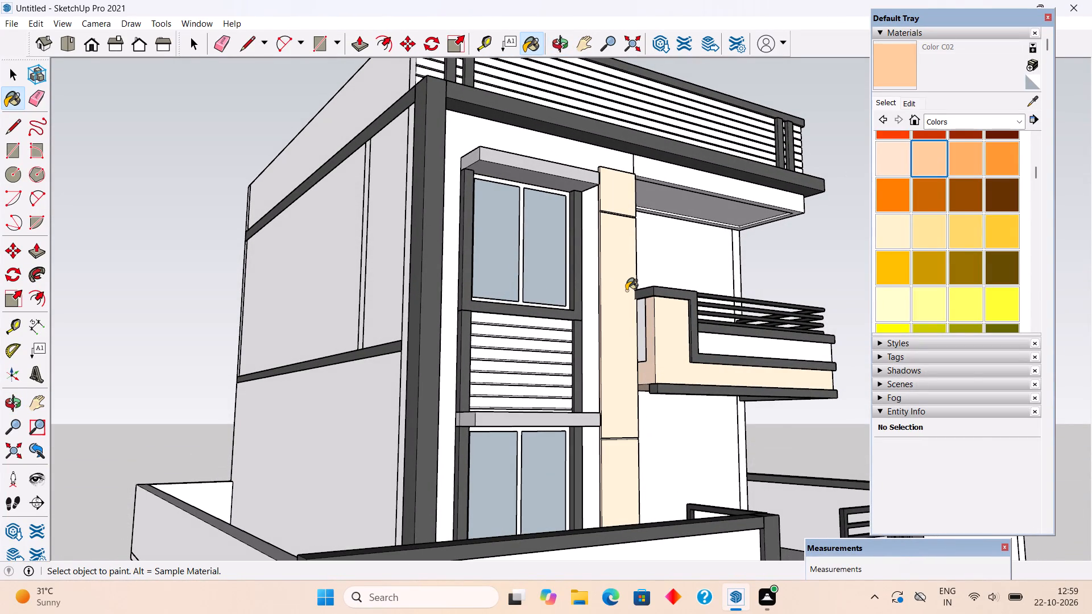
click(663, 362)
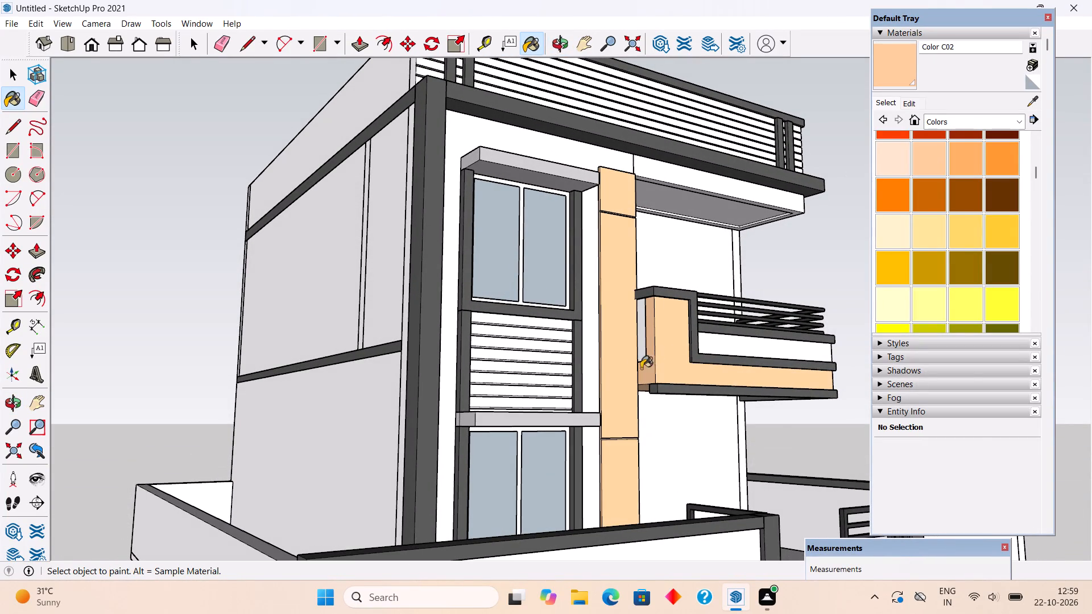
click(549, 379)
middle_drag(699, 331, 536, 371)
scroll(536, 371, down, 4)
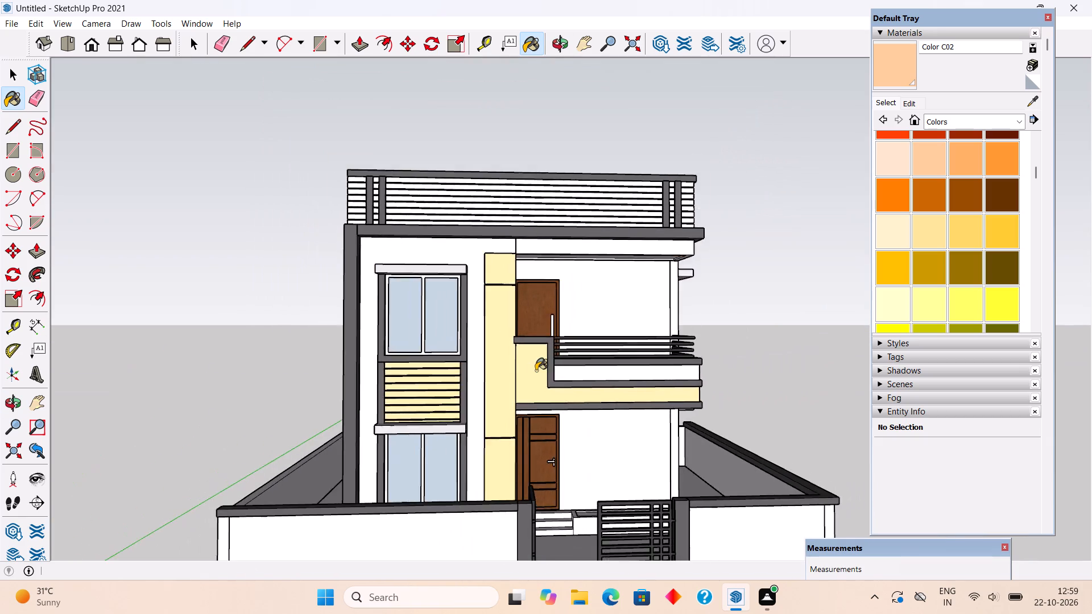
scroll(536, 371, down, 5)
middle_drag(579, 339, 505, 389)
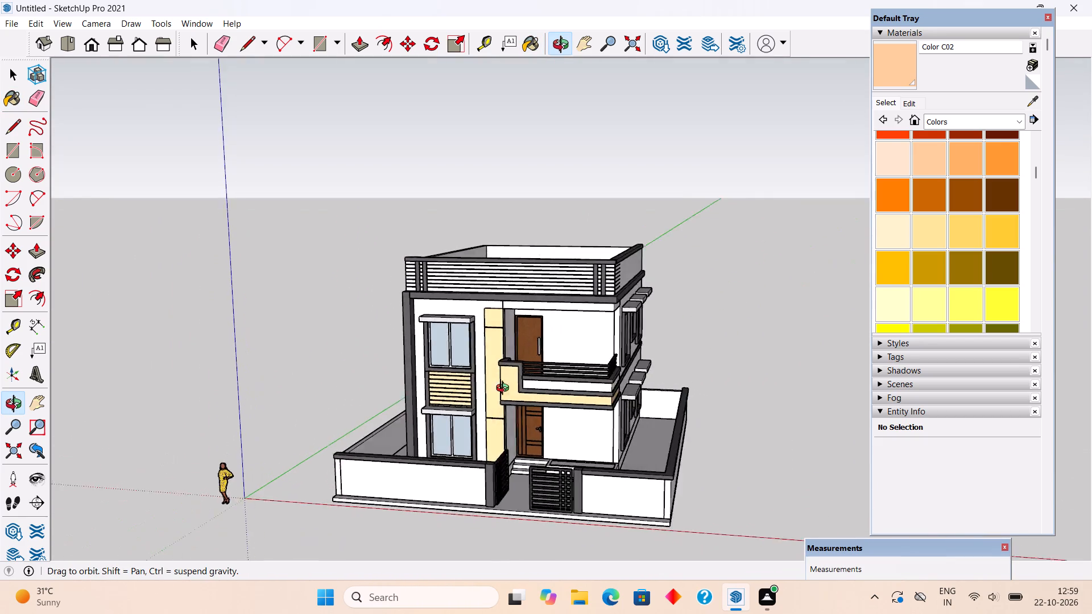
middle_drag(505, 389, 547, 386)
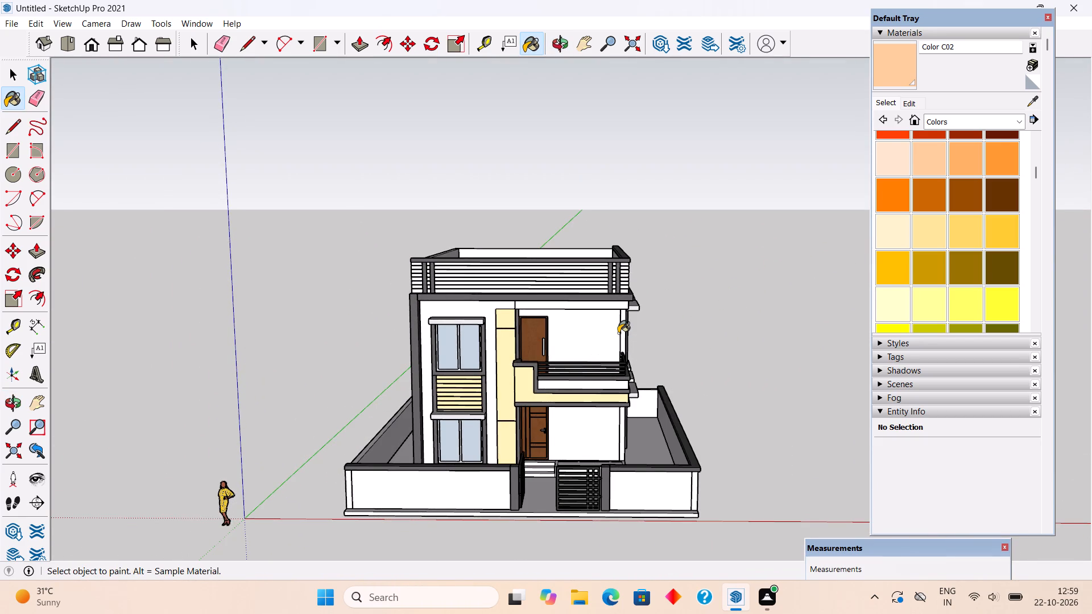
scroll(618, 333, up, 4)
click(570, 392)
Paint the recess side walls beside the balcony door and the ground-floor entrance door with Color C02.
middle_drag(595, 397, 560, 308)
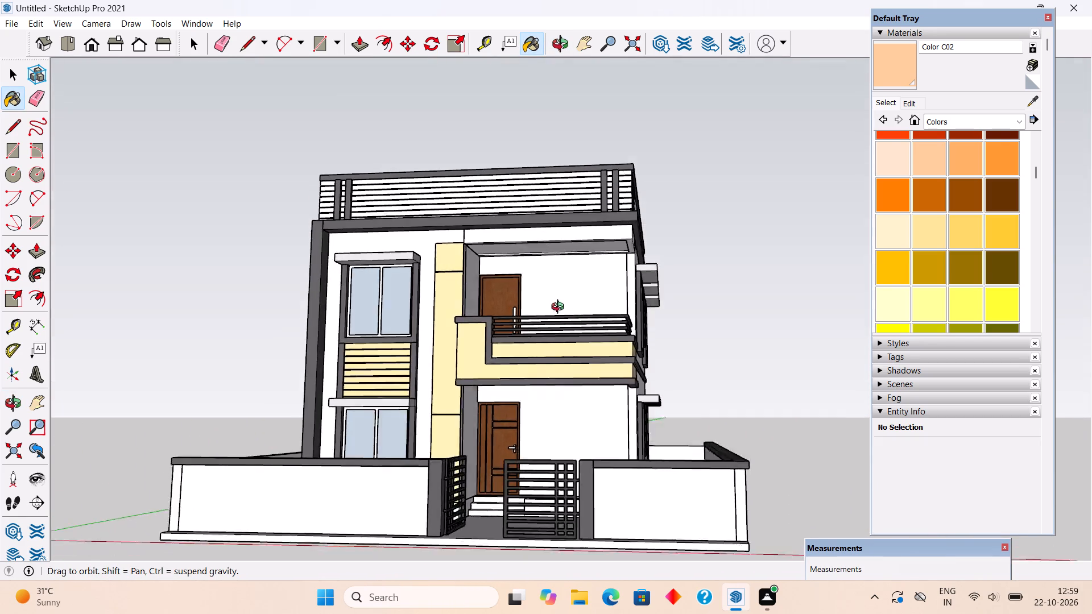
middle_drag(560, 308, 335, 359)
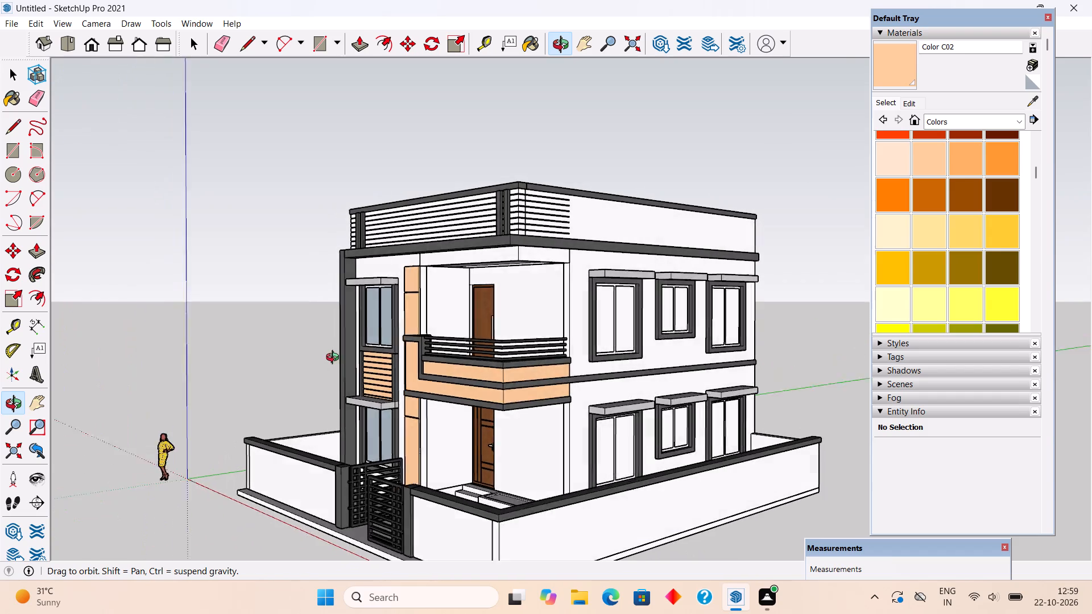
middle_drag(335, 359, 421, 337)
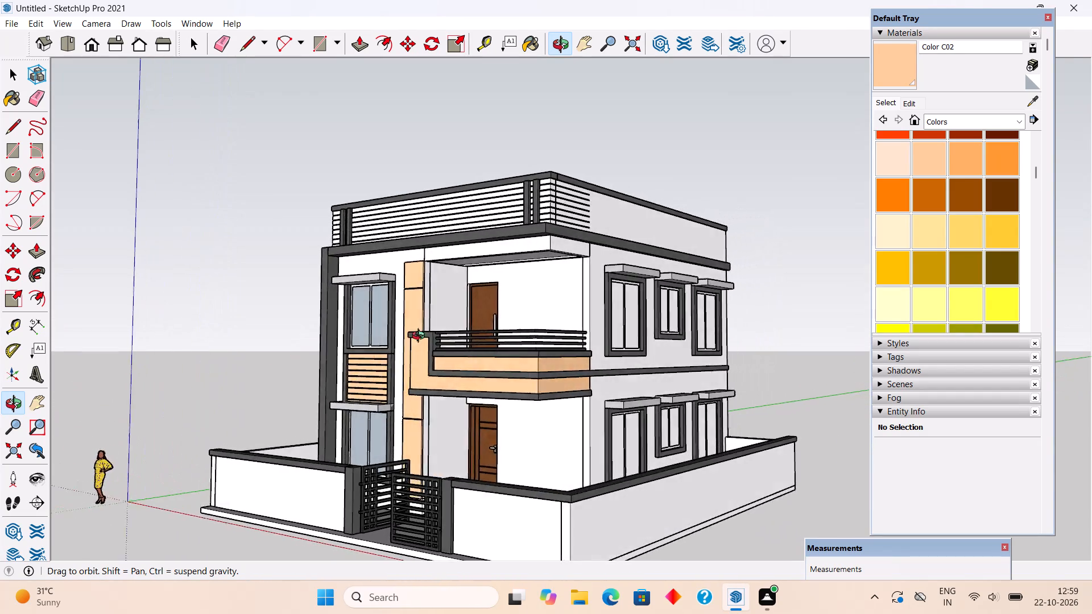
middle_drag(421, 337, 508, 314)
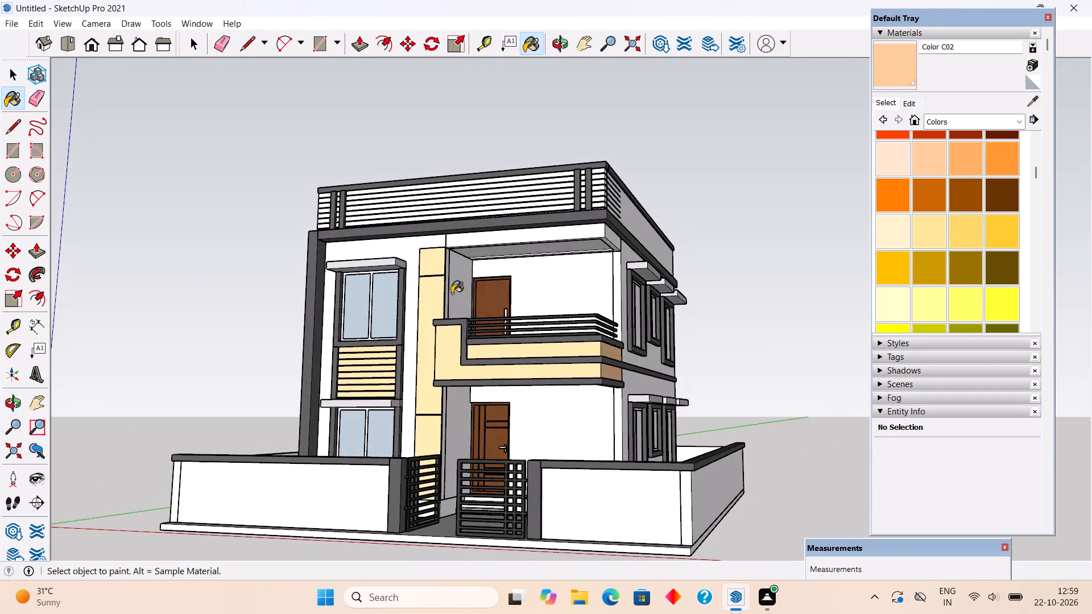
click(457, 287)
click(452, 410)
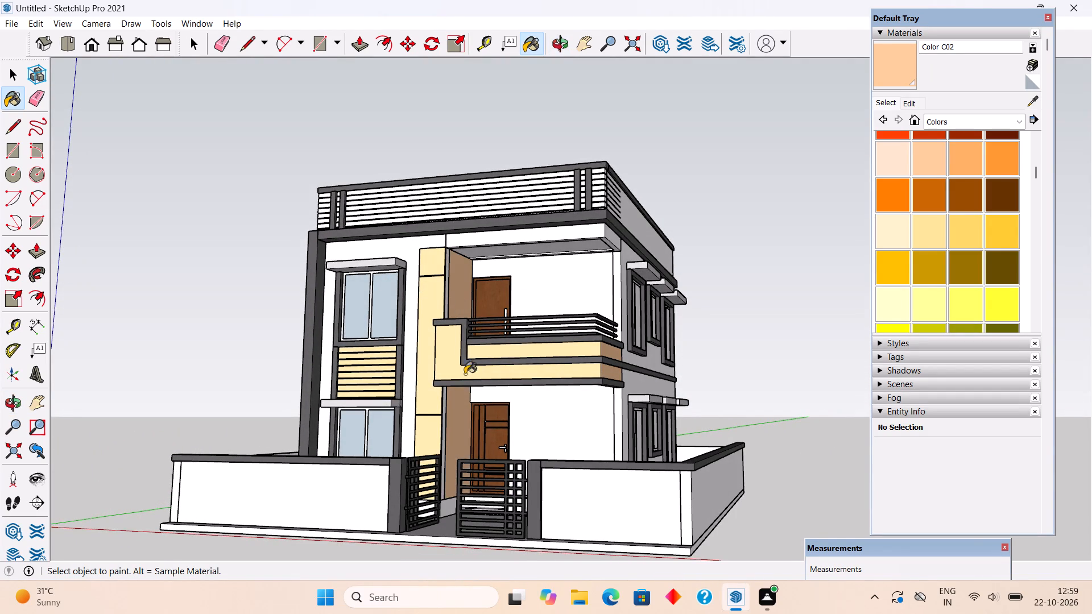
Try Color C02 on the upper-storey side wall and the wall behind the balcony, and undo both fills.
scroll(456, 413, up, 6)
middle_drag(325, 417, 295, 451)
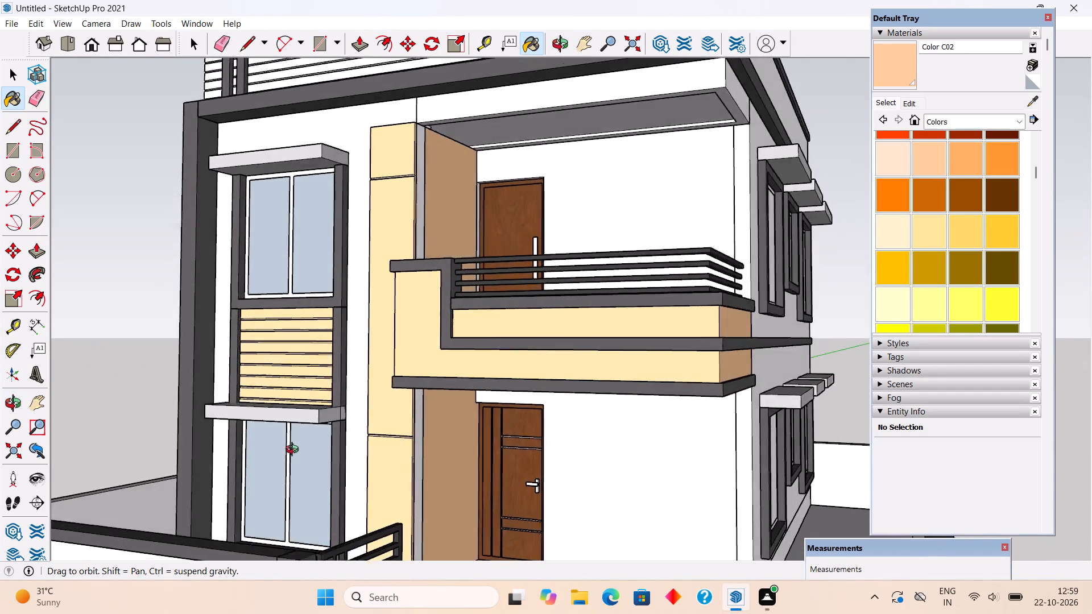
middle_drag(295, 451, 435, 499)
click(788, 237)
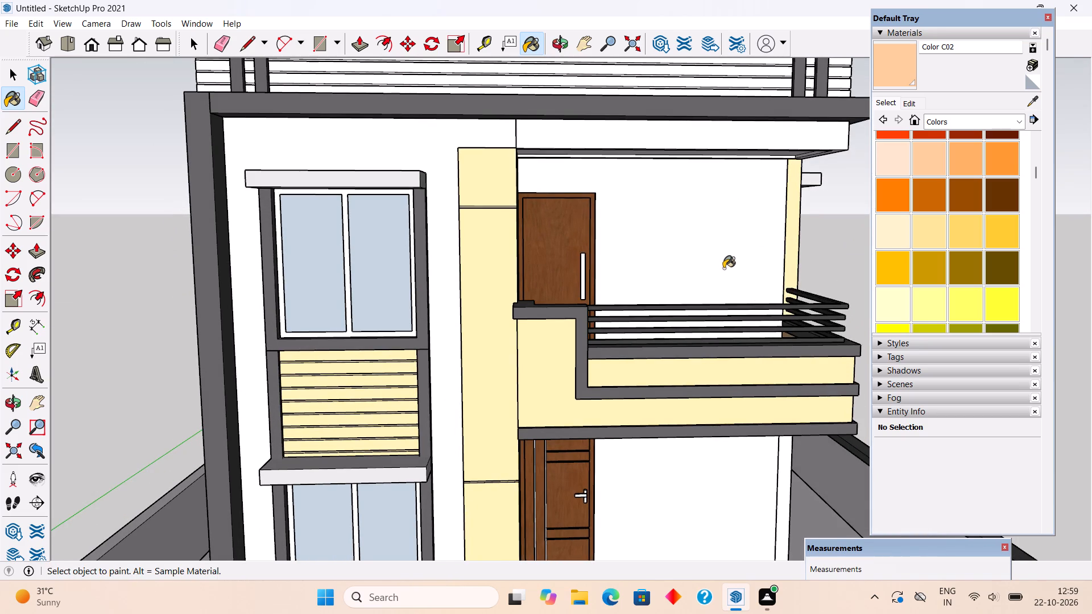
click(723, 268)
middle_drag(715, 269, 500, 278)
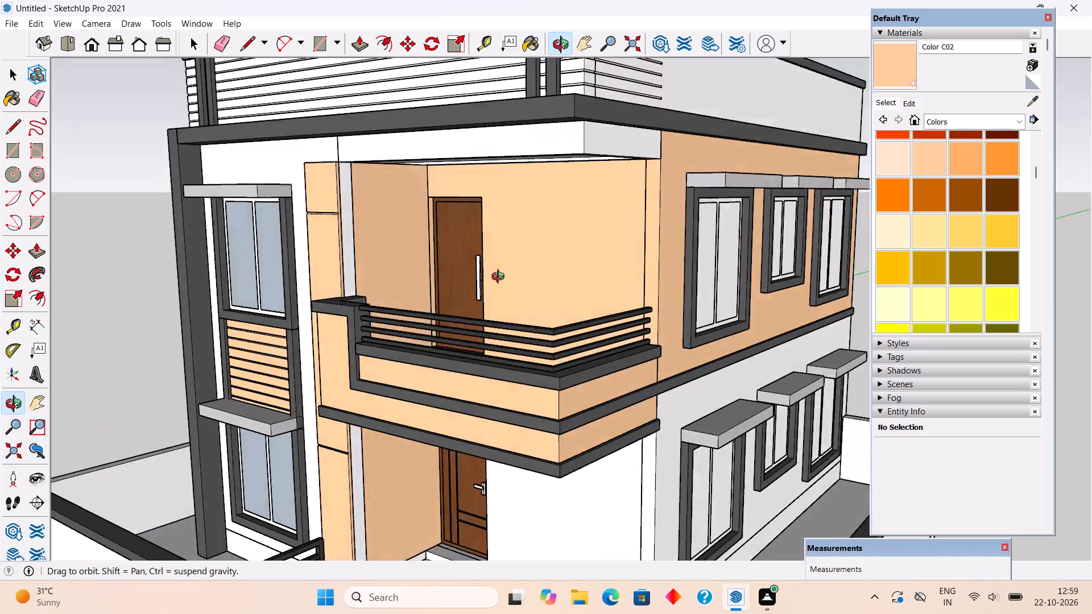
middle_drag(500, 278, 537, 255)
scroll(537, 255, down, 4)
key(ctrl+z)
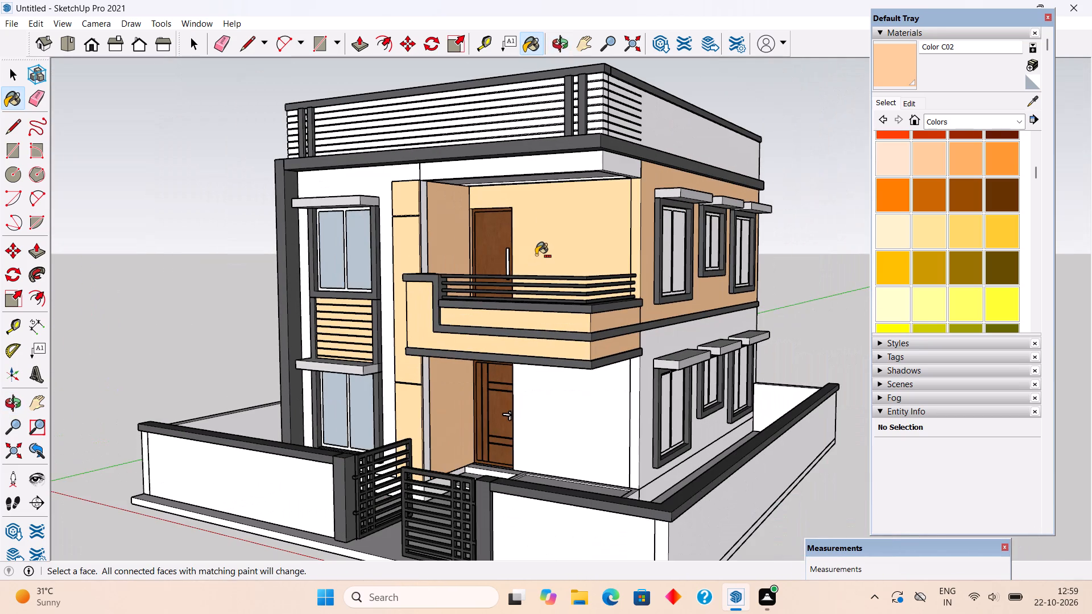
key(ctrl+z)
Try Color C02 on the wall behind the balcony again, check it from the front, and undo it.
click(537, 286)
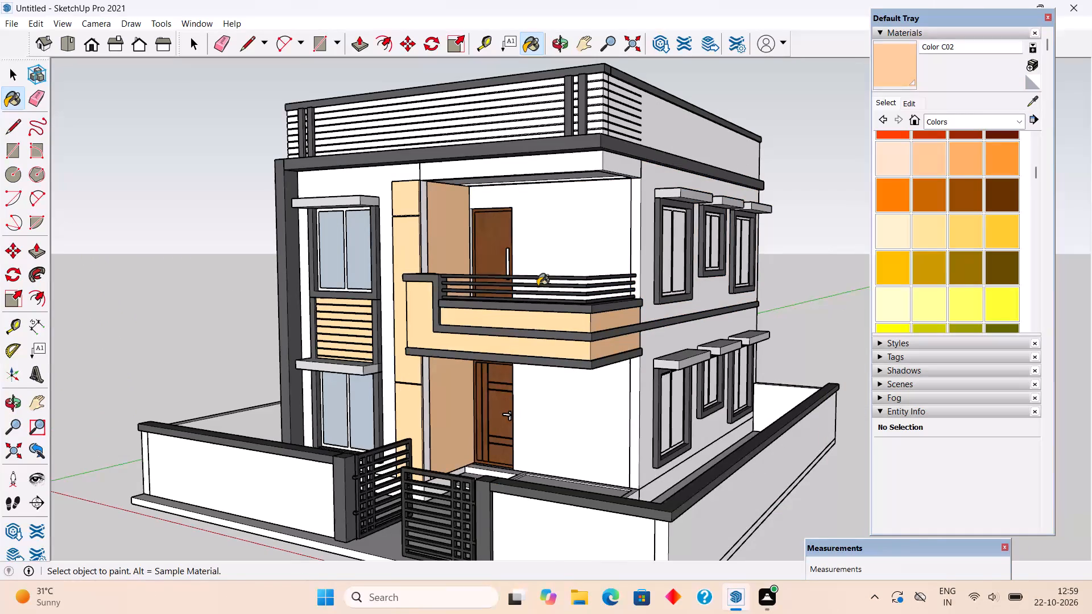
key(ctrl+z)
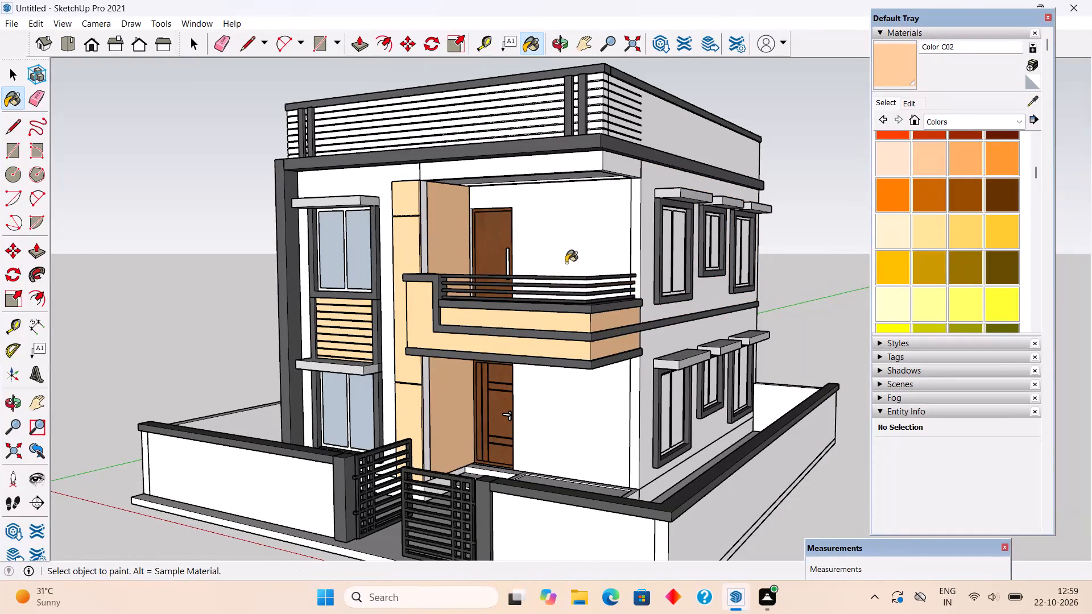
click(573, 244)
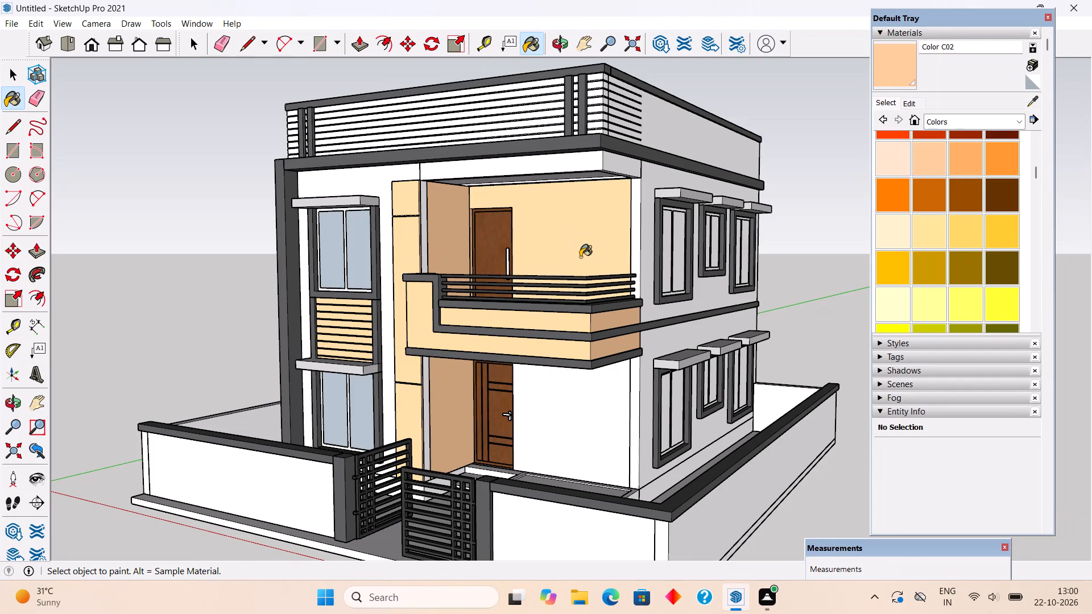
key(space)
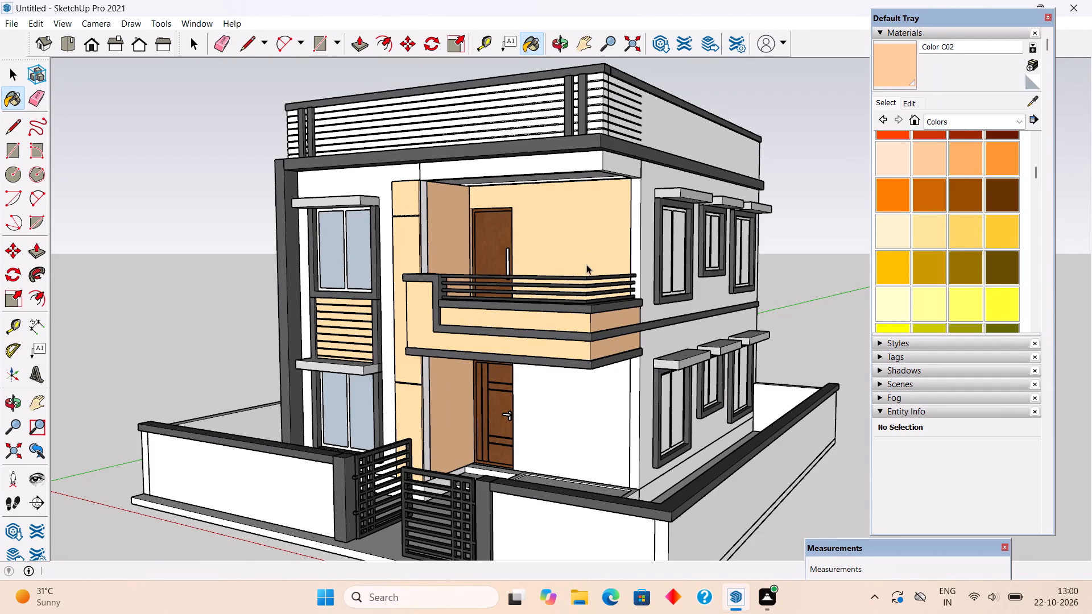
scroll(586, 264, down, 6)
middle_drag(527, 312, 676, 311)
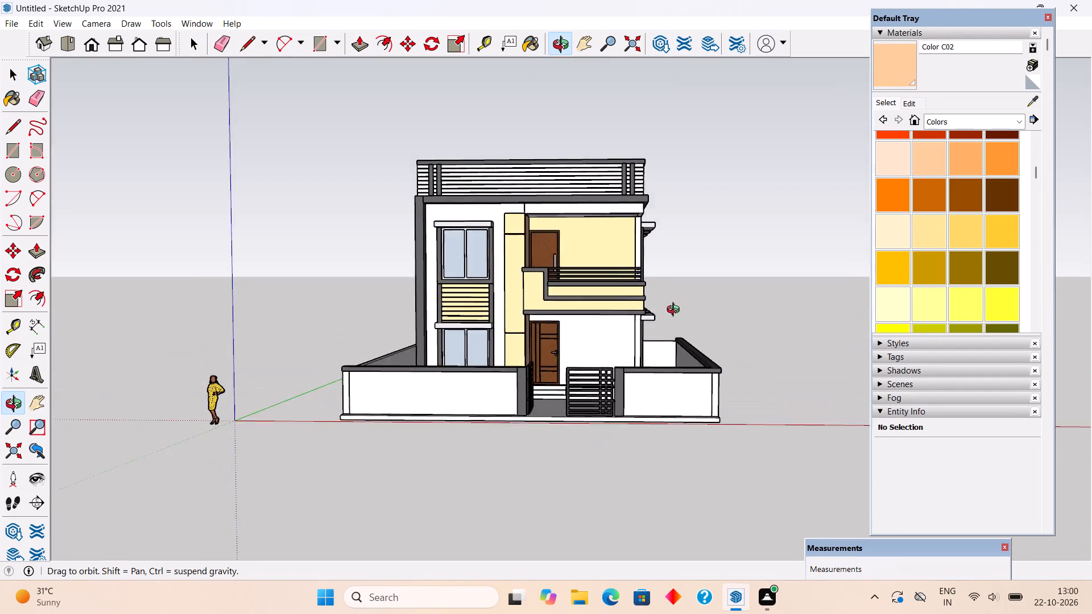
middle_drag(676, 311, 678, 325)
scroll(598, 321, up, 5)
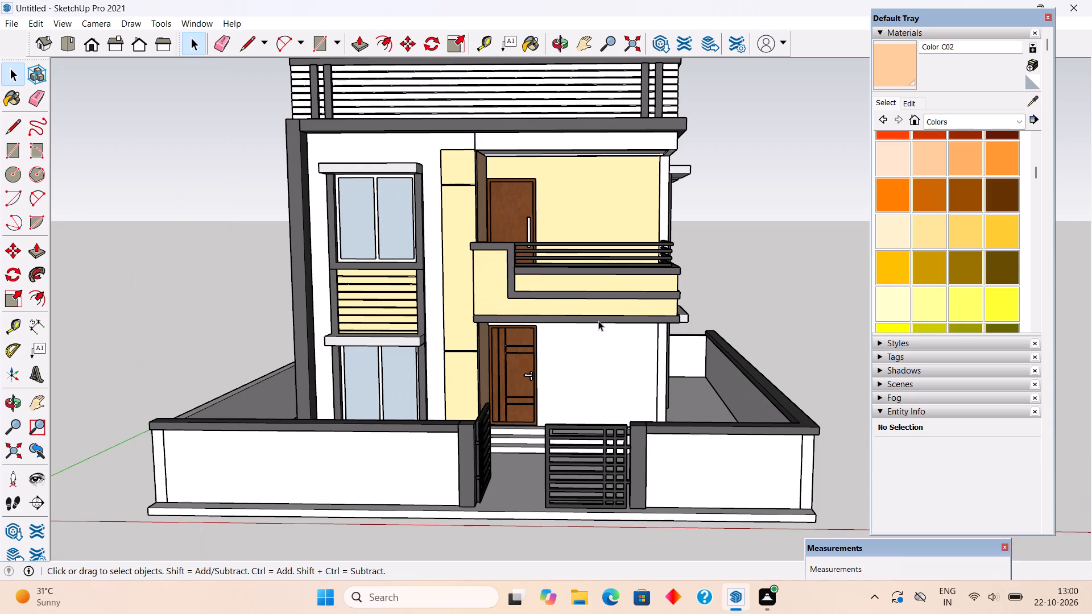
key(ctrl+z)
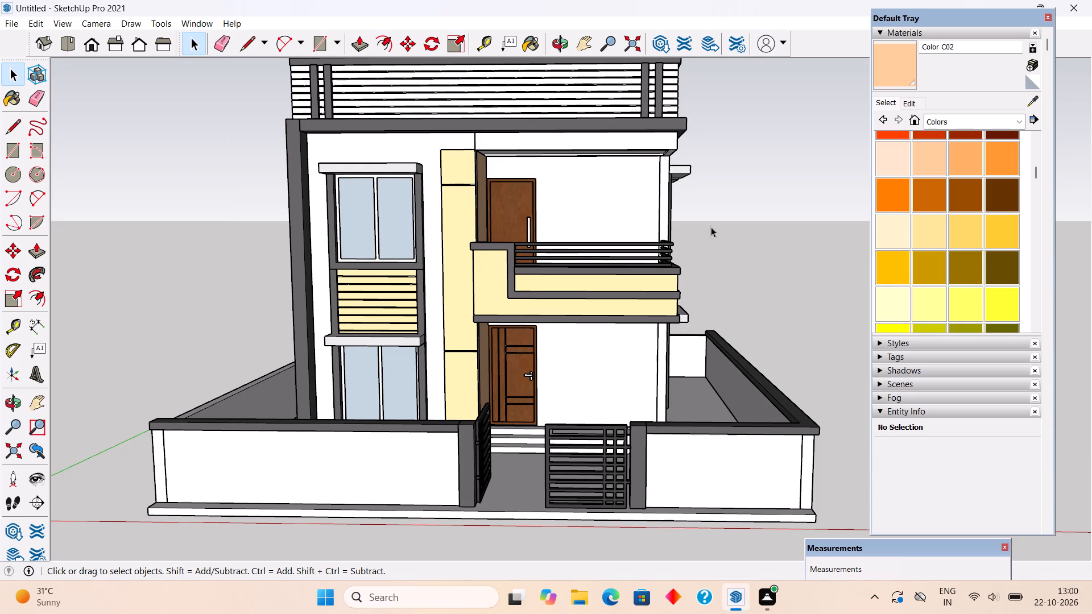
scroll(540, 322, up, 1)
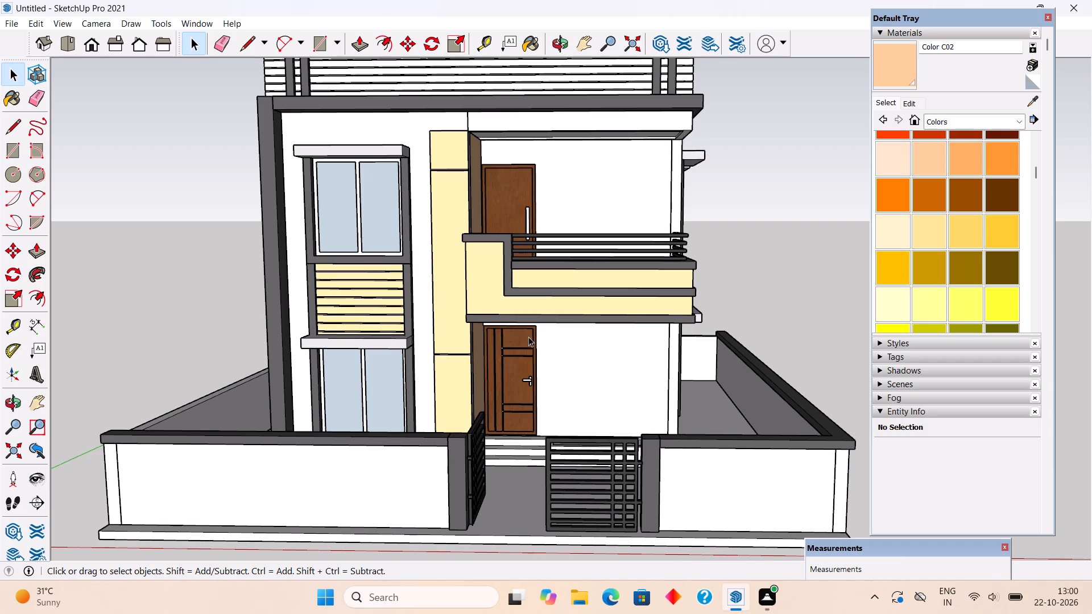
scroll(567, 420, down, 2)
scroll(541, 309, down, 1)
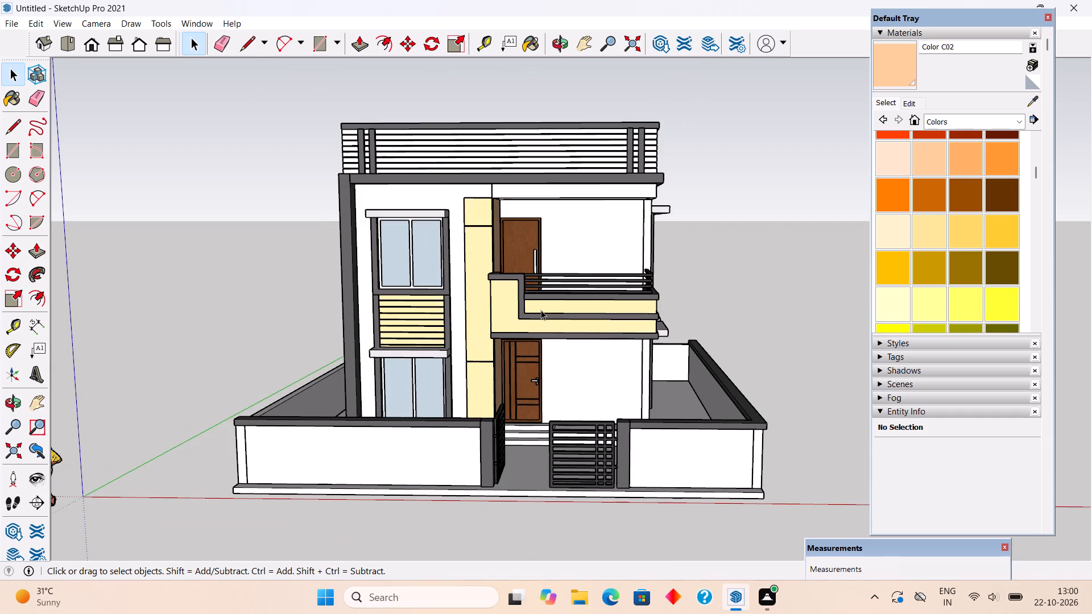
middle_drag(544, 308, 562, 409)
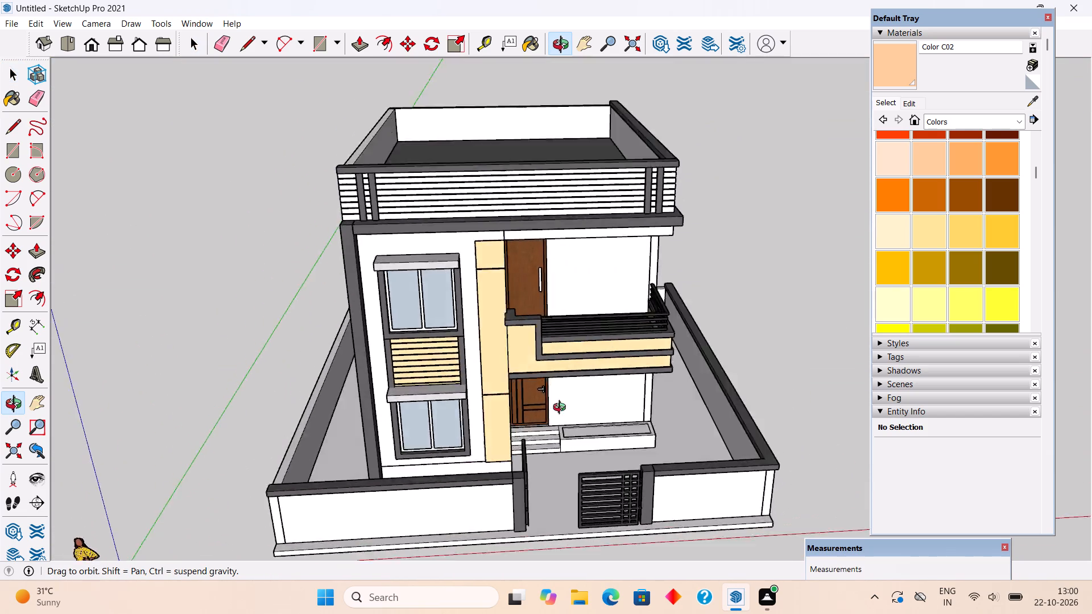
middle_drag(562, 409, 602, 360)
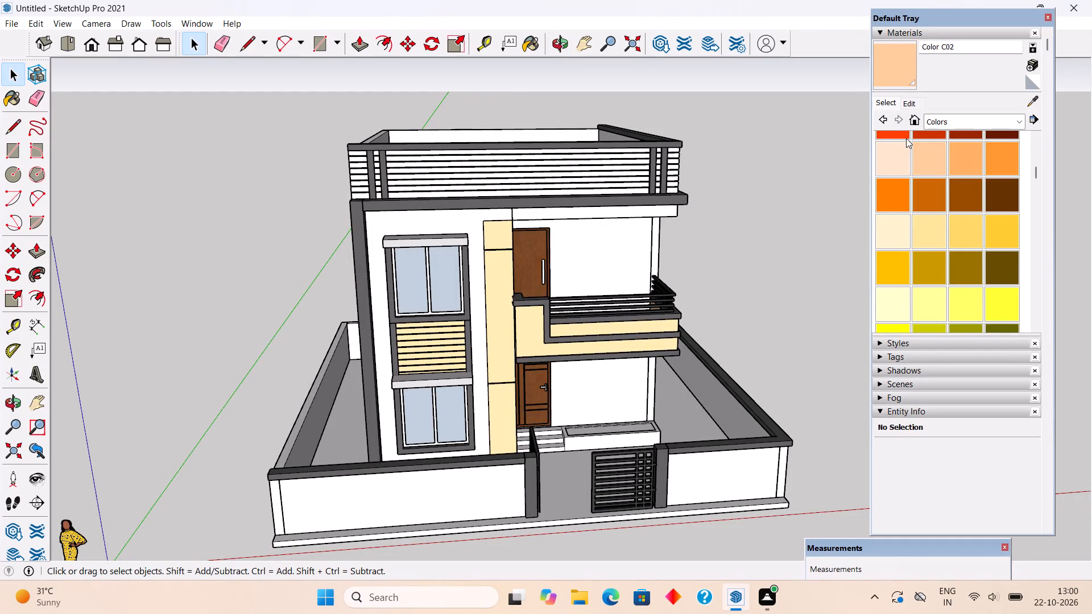
Paint the frames of the upper and lower front windows with the Aluminum metal material.
click(976, 120)
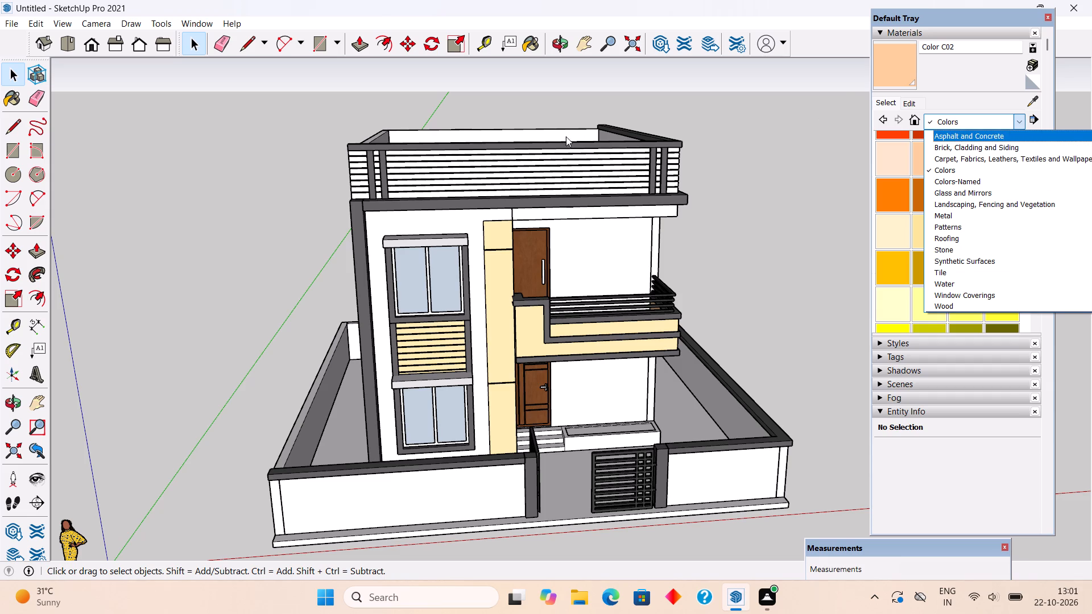
click(986, 168)
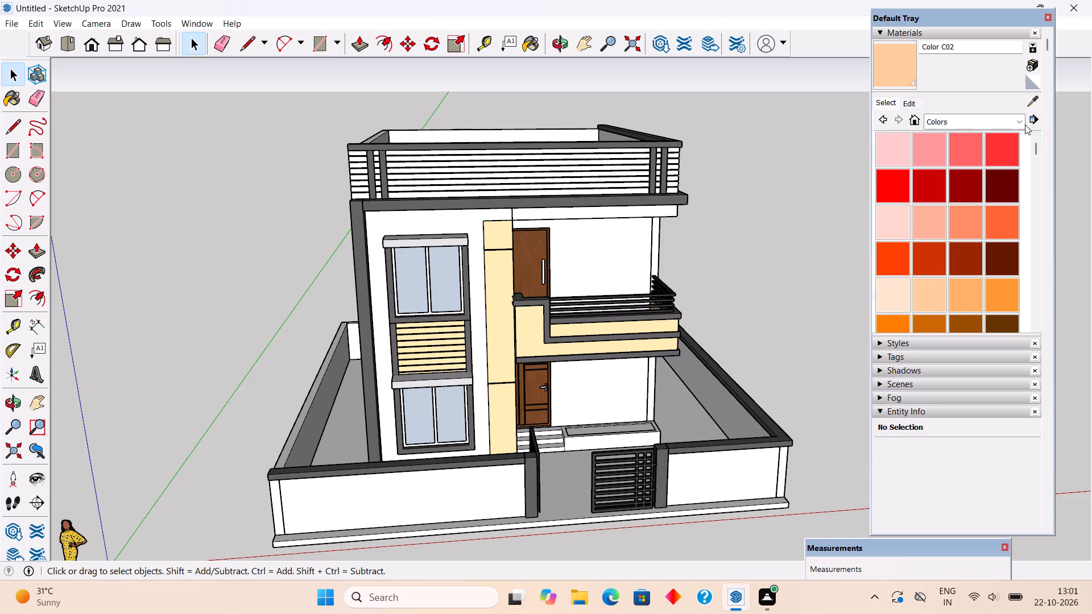
click(992, 114)
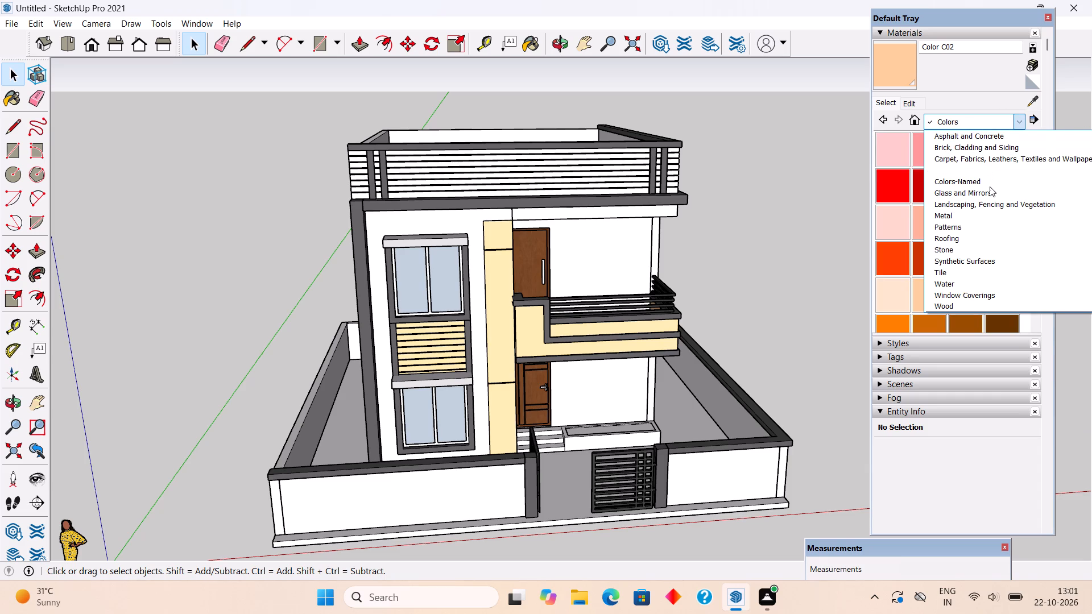
click(988, 210)
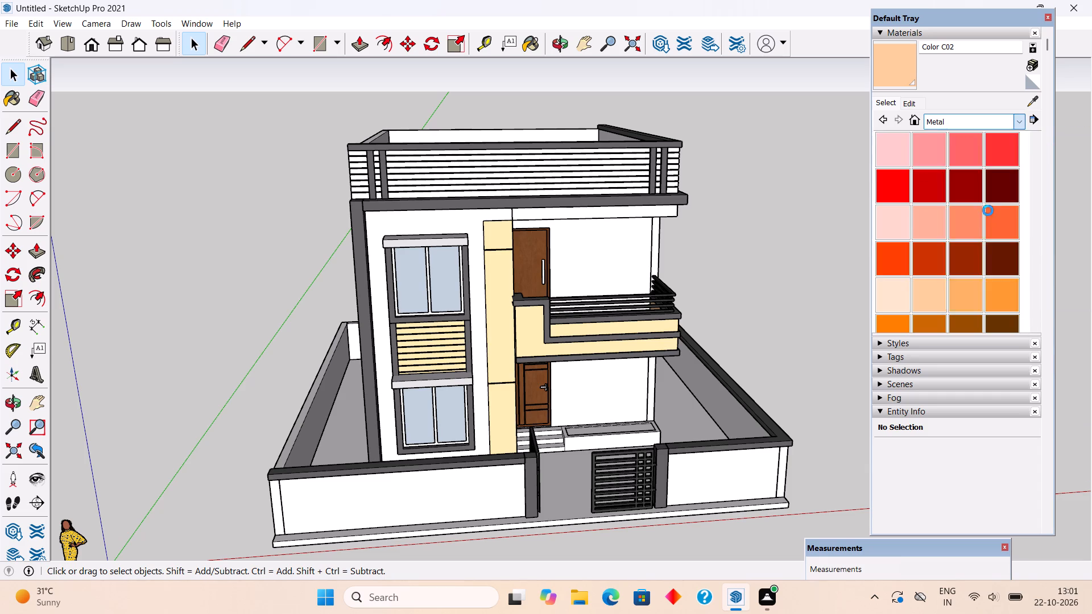
click(903, 141)
scroll(460, 239, up, 5)
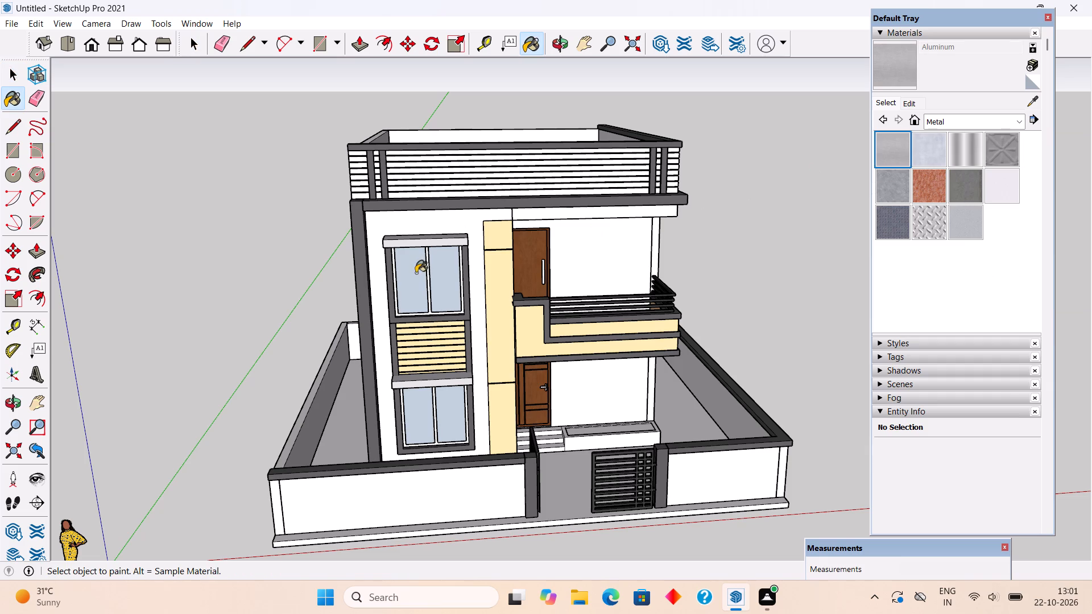
scroll(419, 276, up, 11)
click(428, 309)
scroll(428, 309, down, 6)
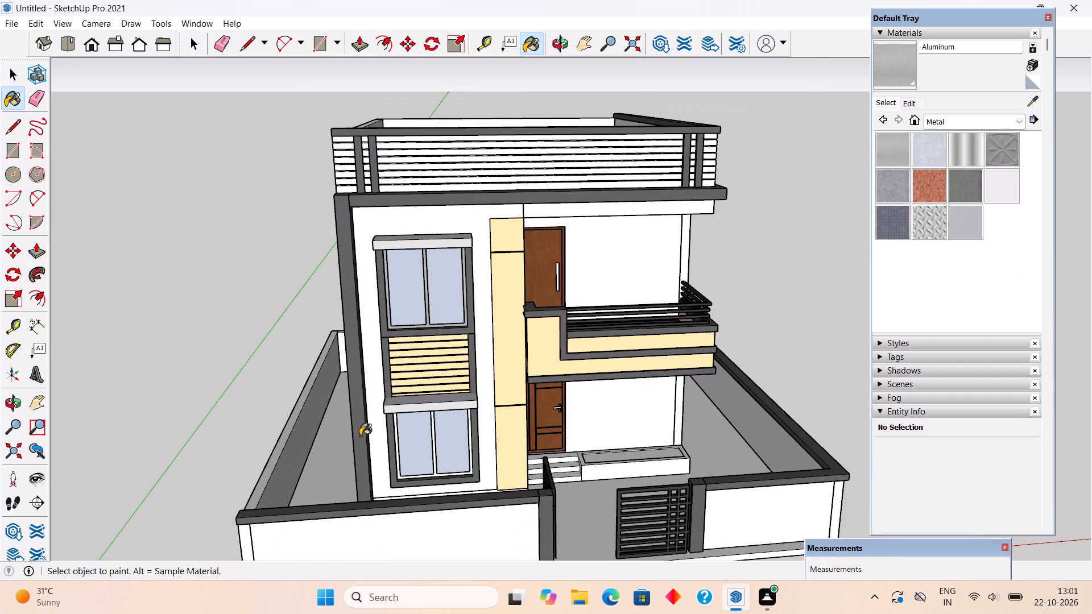
scroll(444, 472, up, 10)
click(427, 473)
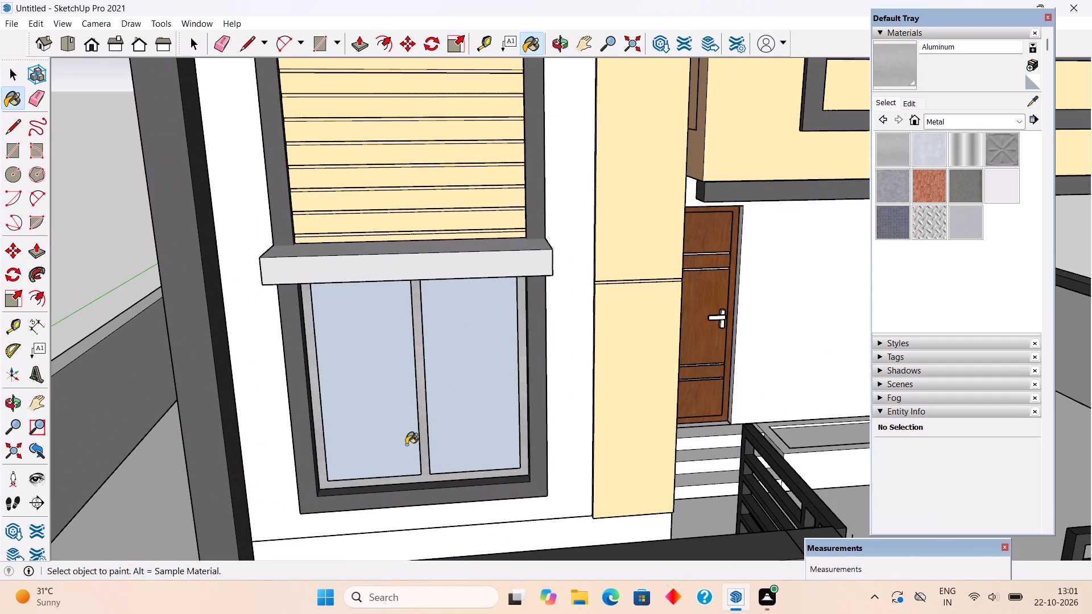
scroll(404, 445, down, 11)
scroll(295, 403, down, 2)
Paint the frames of the three upper-storey windows on the side wall with Aluminum.
middle_drag(607, 310, 233, 261)
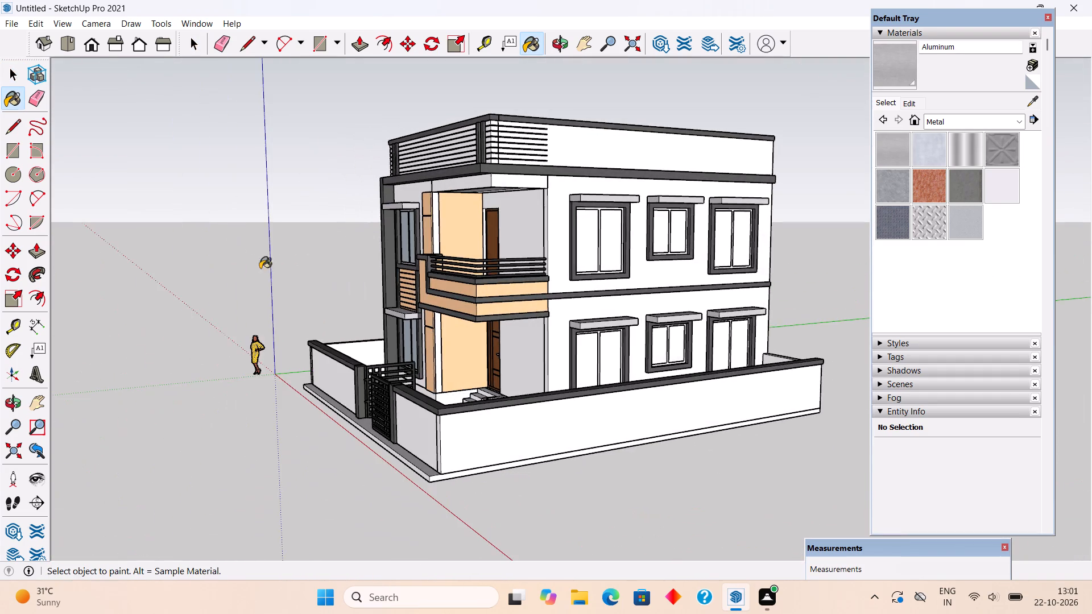
scroll(589, 248, up, 9)
click(587, 289)
scroll(587, 289, up, 1)
scroll(587, 289, down, 1)
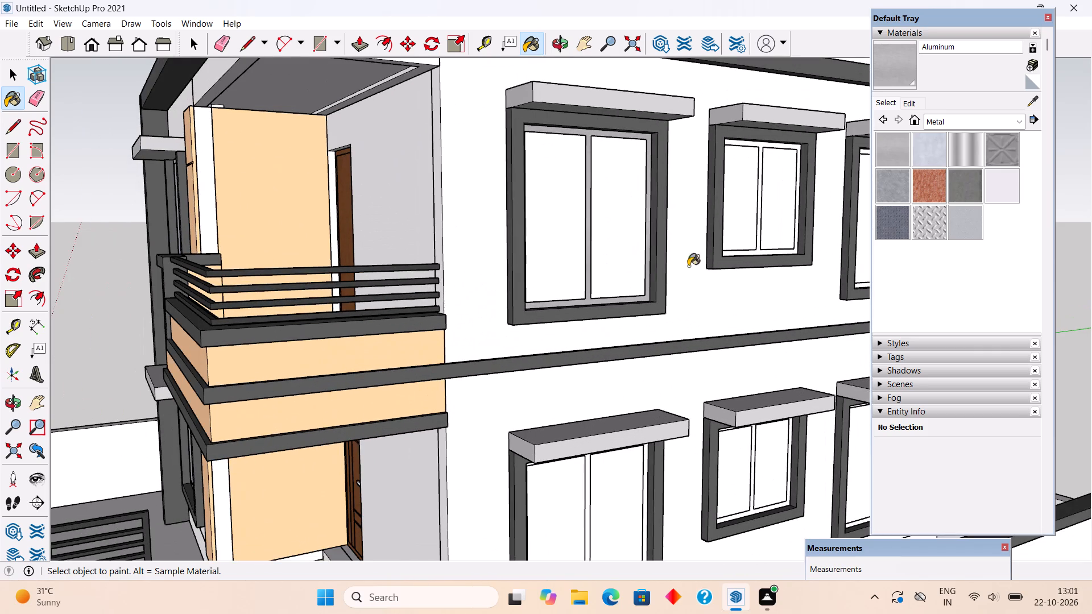
click(758, 243)
scroll(758, 243, down, 5)
middle_drag(588, 254, 435, 266)
scroll(435, 266, down, 3)
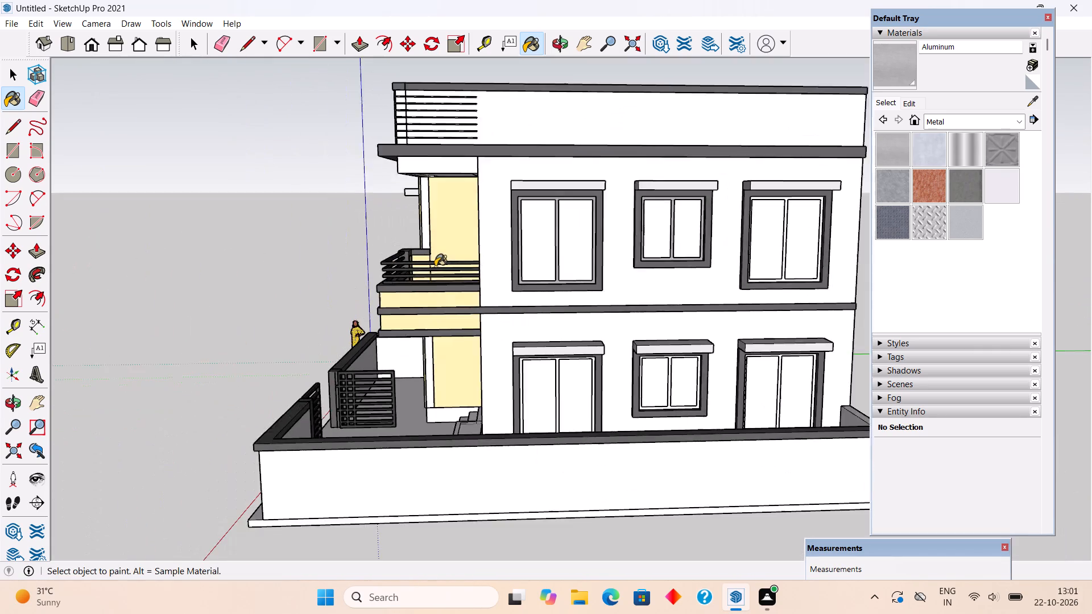
scroll(777, 270, up, 10)
click(762, 234)
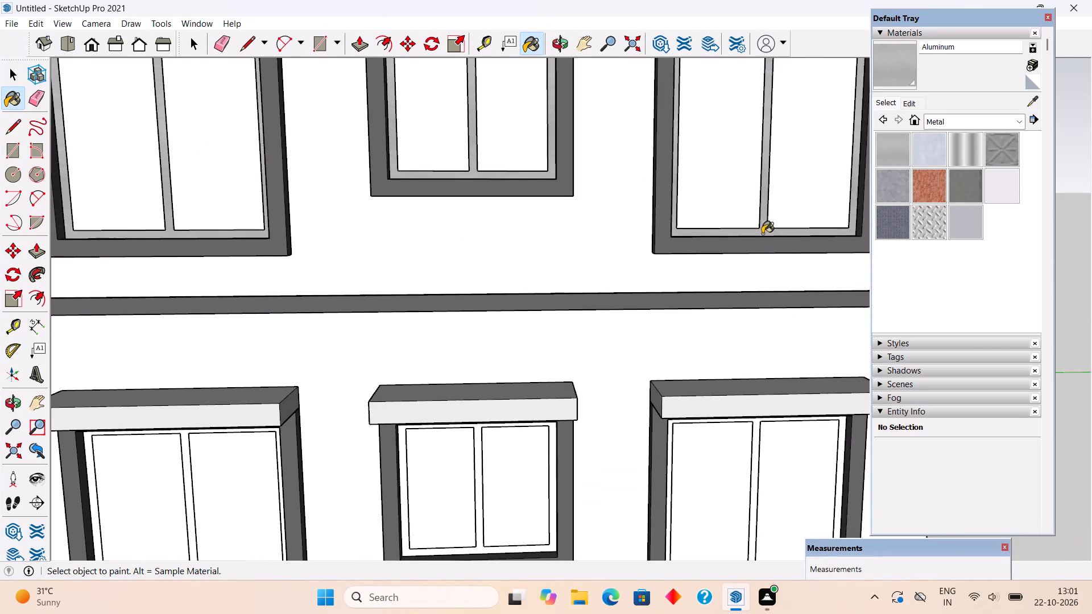
Paint the frames of the three ground-floor windows on the side wall with Aluminum.
scroll(762, 234, down, 5)
scroll(763, 379, up, 4)
click(754, 382)
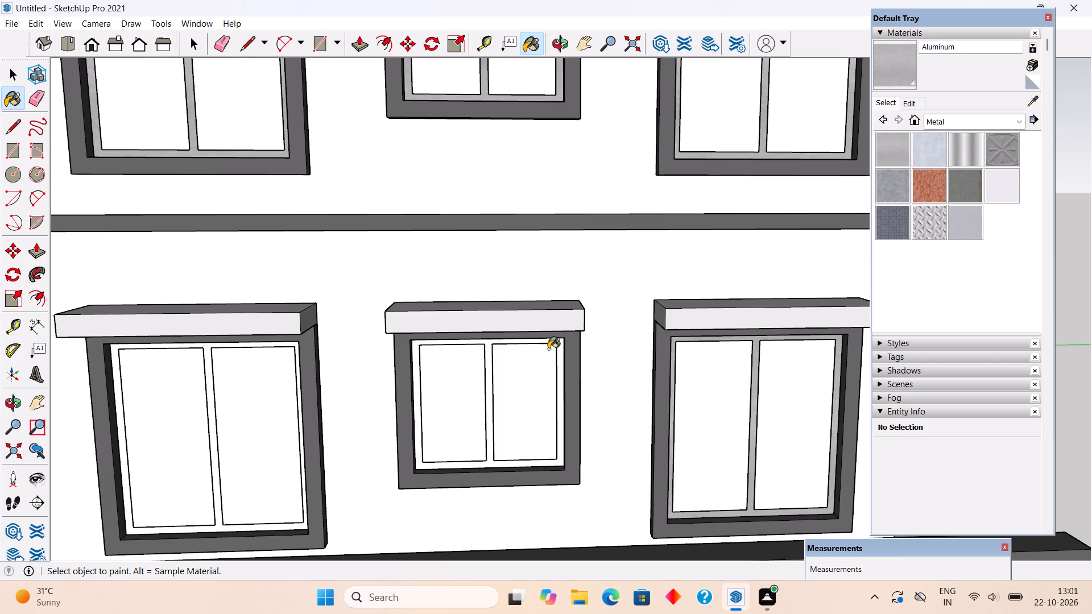
click(487, 385)
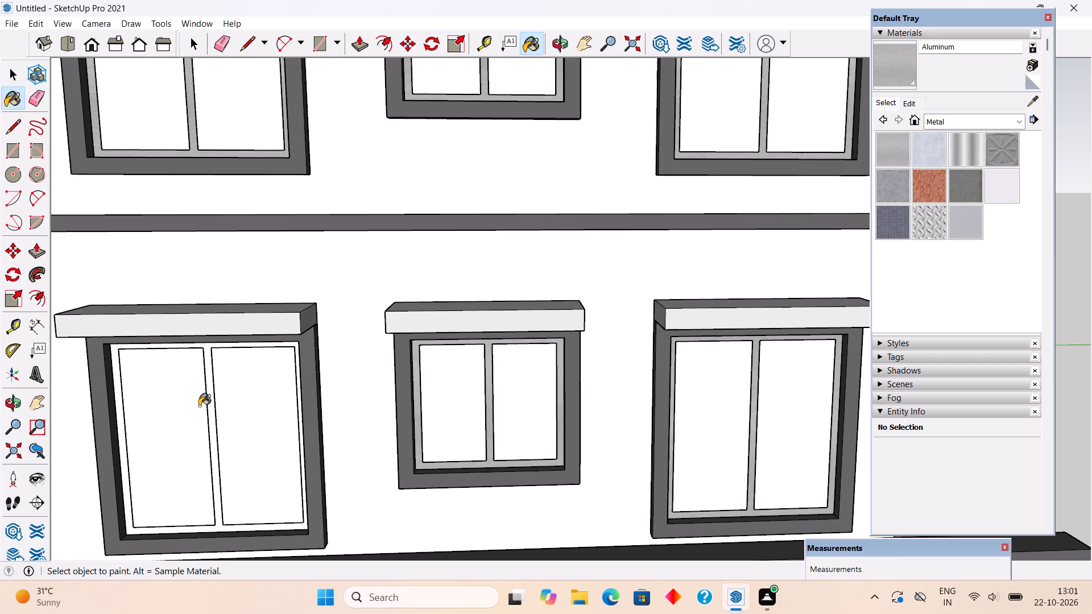
click(211, 416)
scroll(211, 416, down, 4)
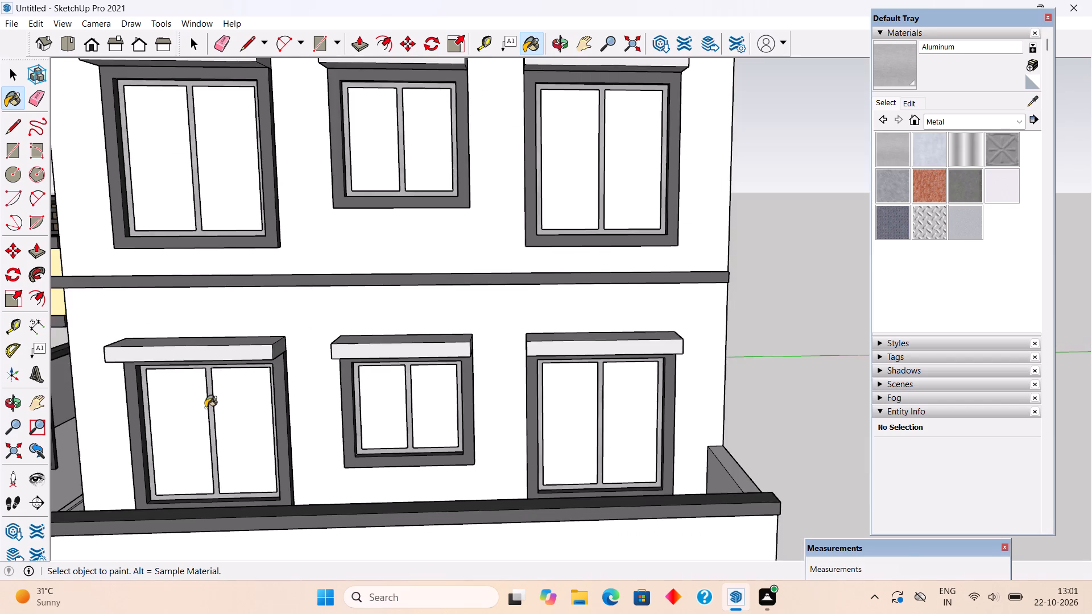
Examine the painted window frames on the side and front walls of the house.
scroll(206, 409, down, 1)
middle_drag(241, 409, 440, 362)
scroll(440, 362, down, 3)
key(space)
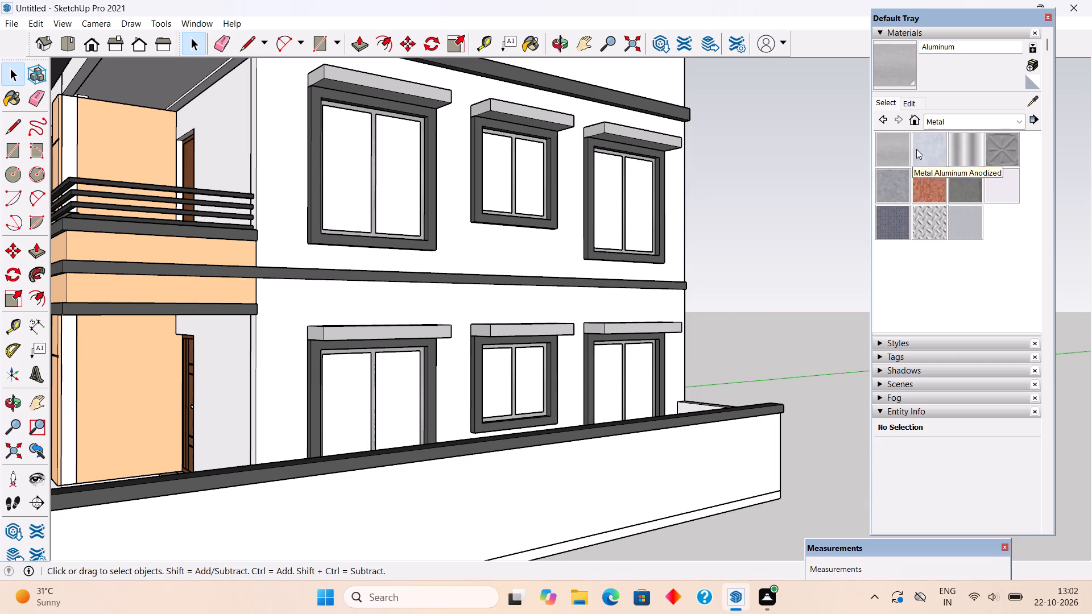
scroll(0, 338, down, 16)
scroll(315, 269, down, 4)
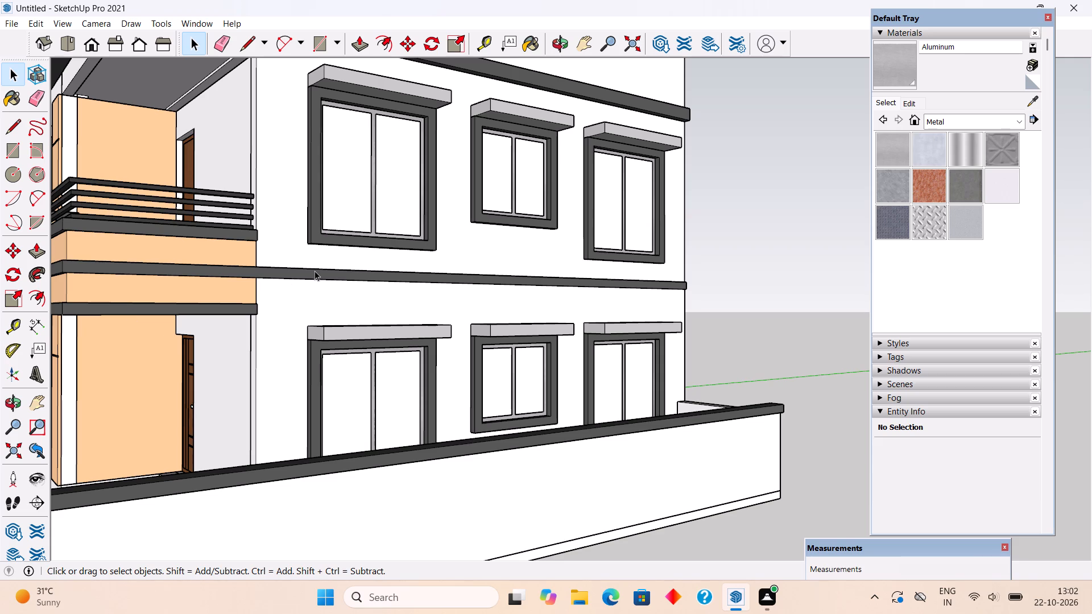
scroll(315, 271, down, 13)
middle_drag(313, 277, 421, 317)
scroll(421, 317, down, 8)
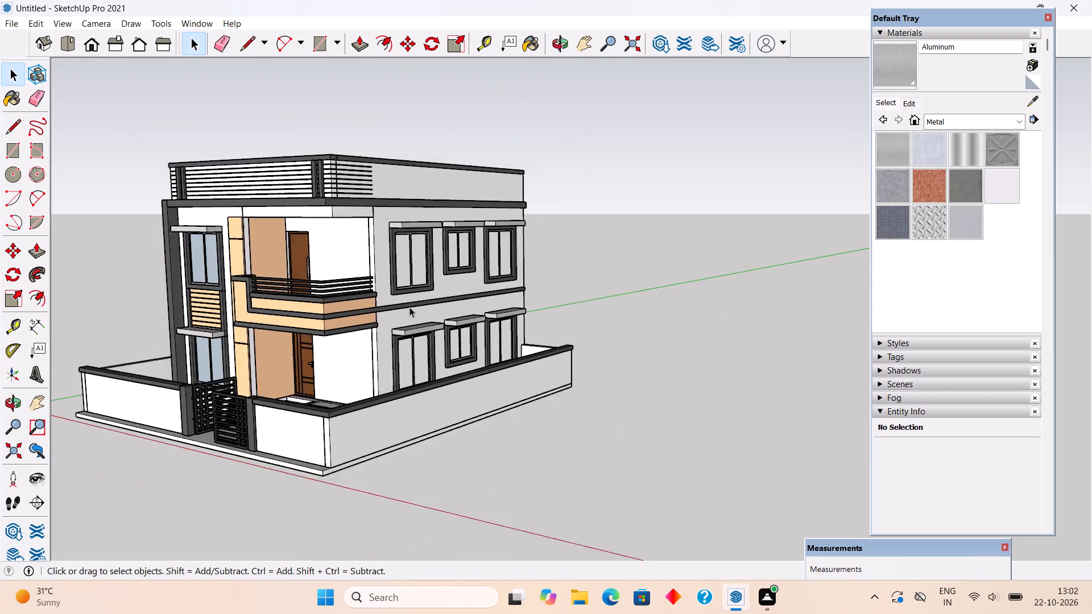
scroll(409, 307, down, 2)
middle_drag(232, 255, 301, 278)
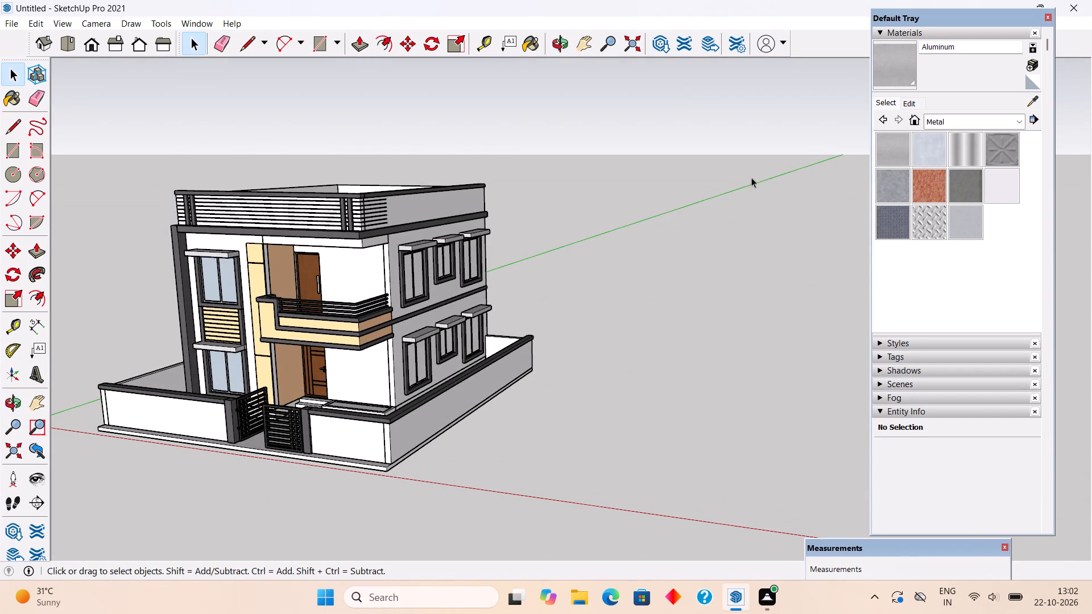
Paint the panes of the upper and lower front windows with Translucent Glass Gray.
click(986, 122)
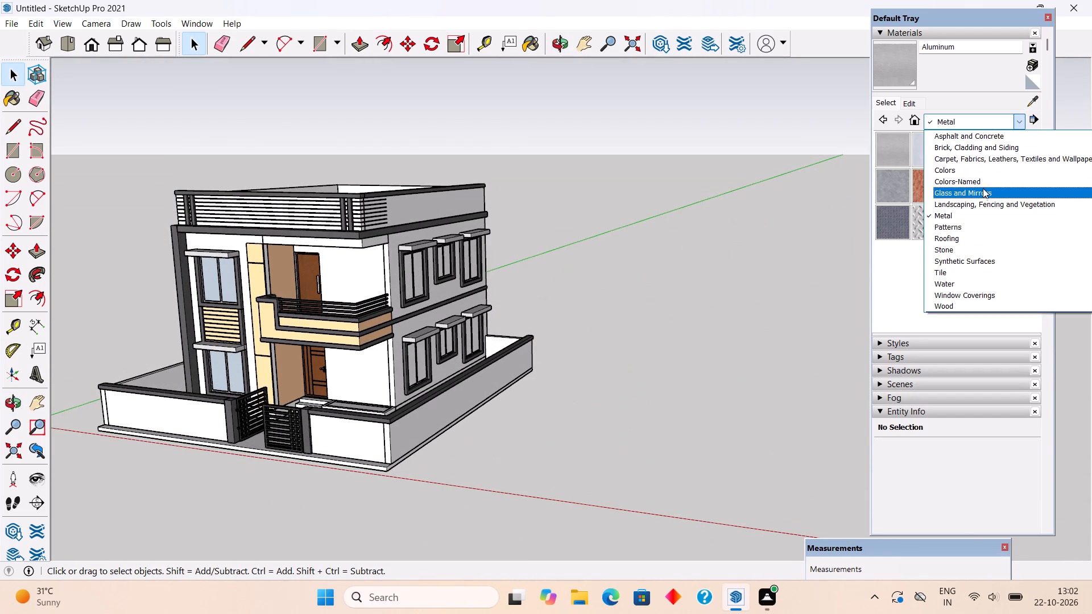
click(983, 190)
click(996, 176)
scroll(259, 328, up, 5)
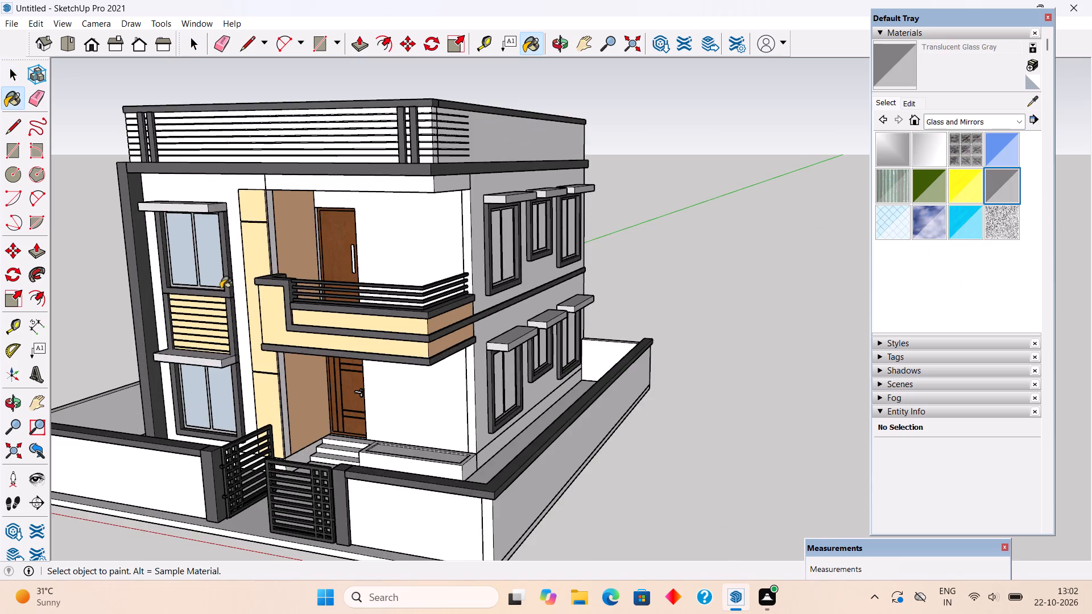
scroll(206, 277, up, 4)
click(206, 276)
click(177, 253)
click(178, 437)
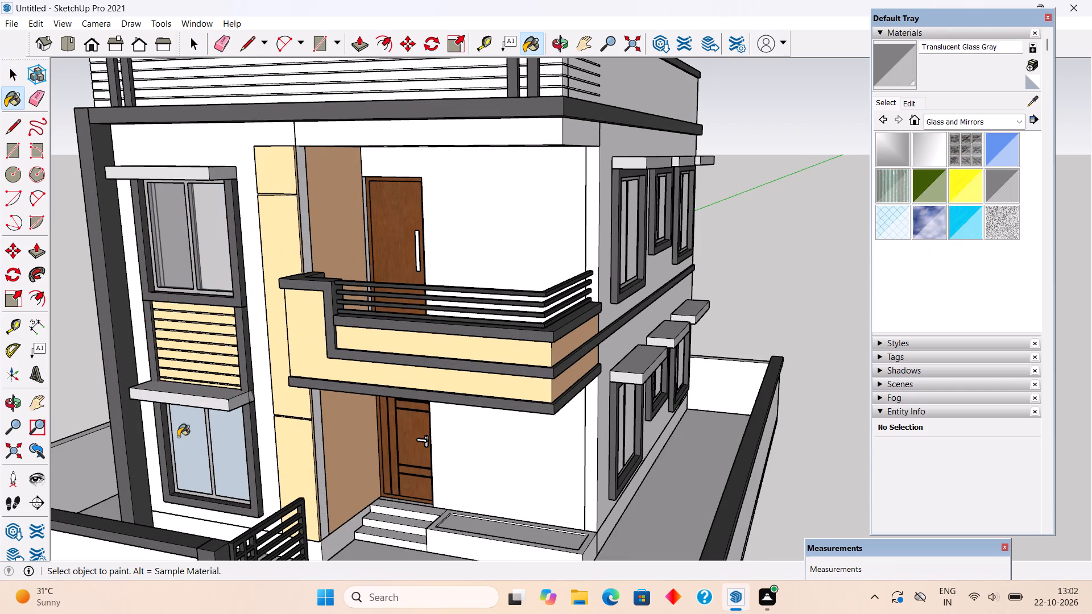
click(213, 447)
Paint the panes of the three upper-storey windows on the side wall with Translucent Glass Gray.
scroll(213, 447, down, 5)
middle_drag(546, 308, 360, 280)
scroll(447, 306, up, 4)
click(488, 301)
click(522, 304)
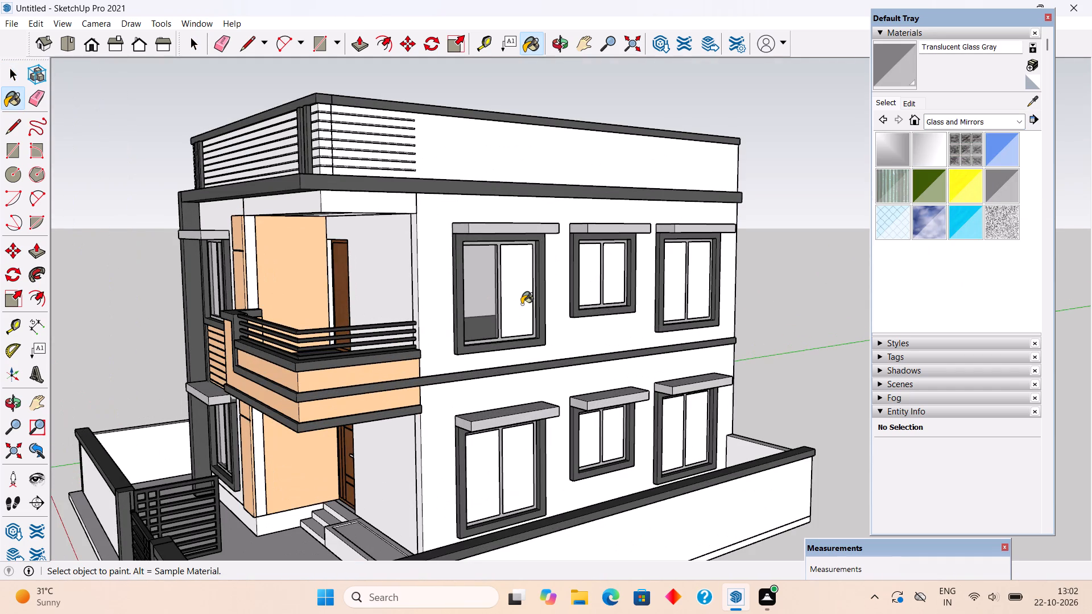
click(598, 280)
click(617, 281)
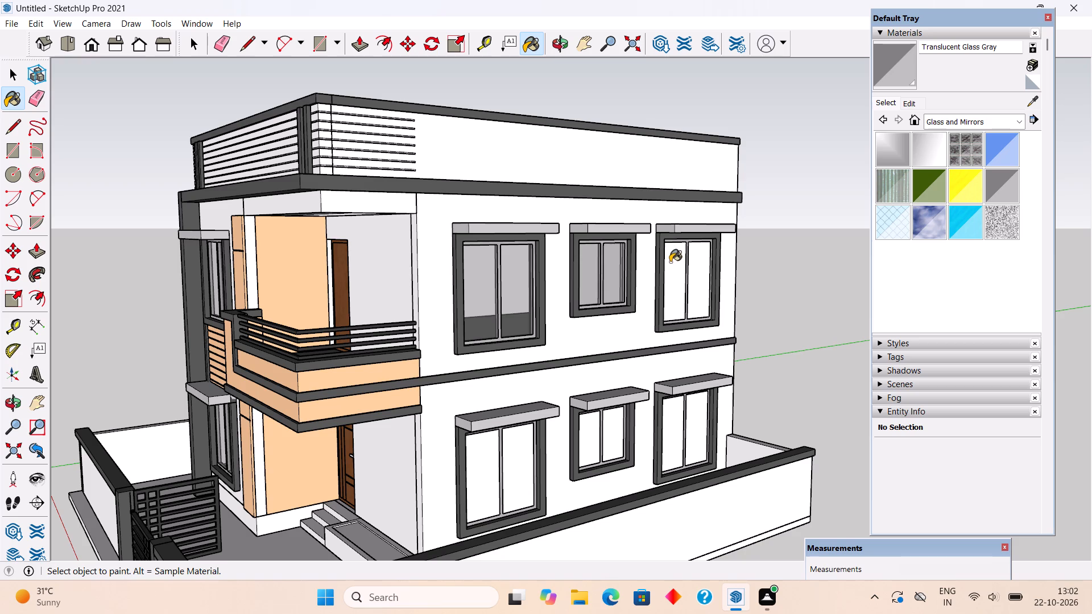
click(670, 262)
click(702, 281)
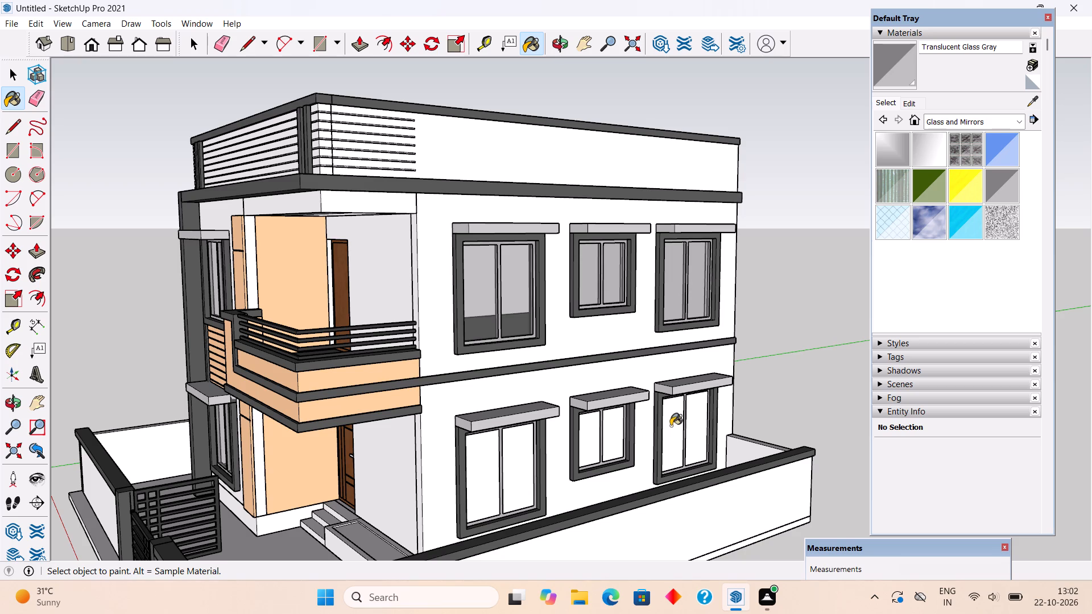
Paint the panes of the three ground-floor windows on the side wall with Translucent Glass Gray.
click(671, 426)
click(695, 422)
click(595, 440)
click(617, 434)
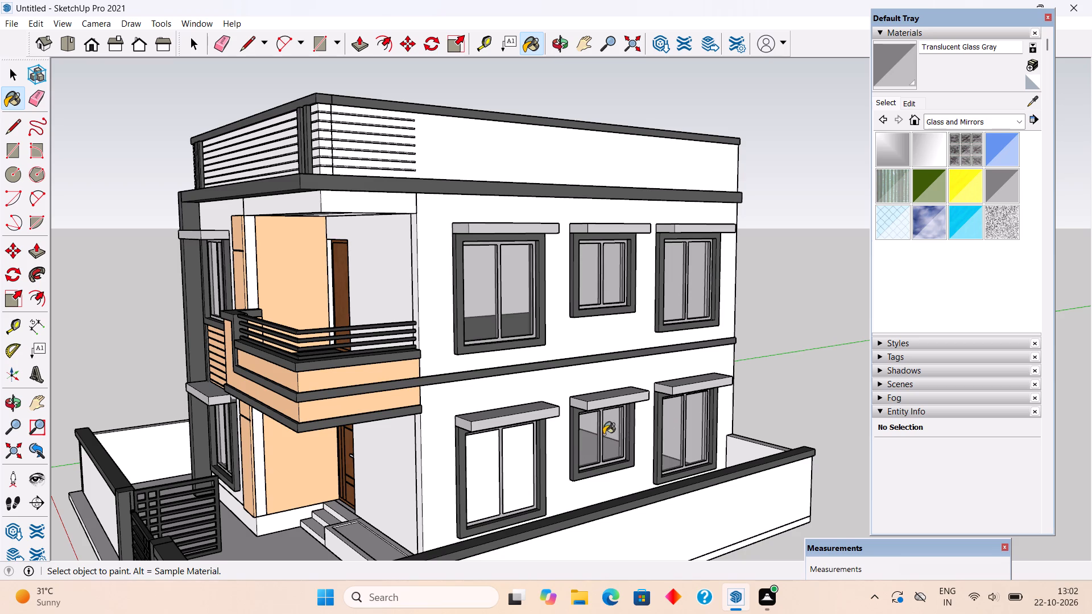
click(490, 468)
click(516, 468)
Examine the glazed windows and the coloured front facade from the front and from both sides.
scroll(515, 465, down, 6)
middle_drag(474, 504, 609, 482)
scroll(465, 320, down, 4)
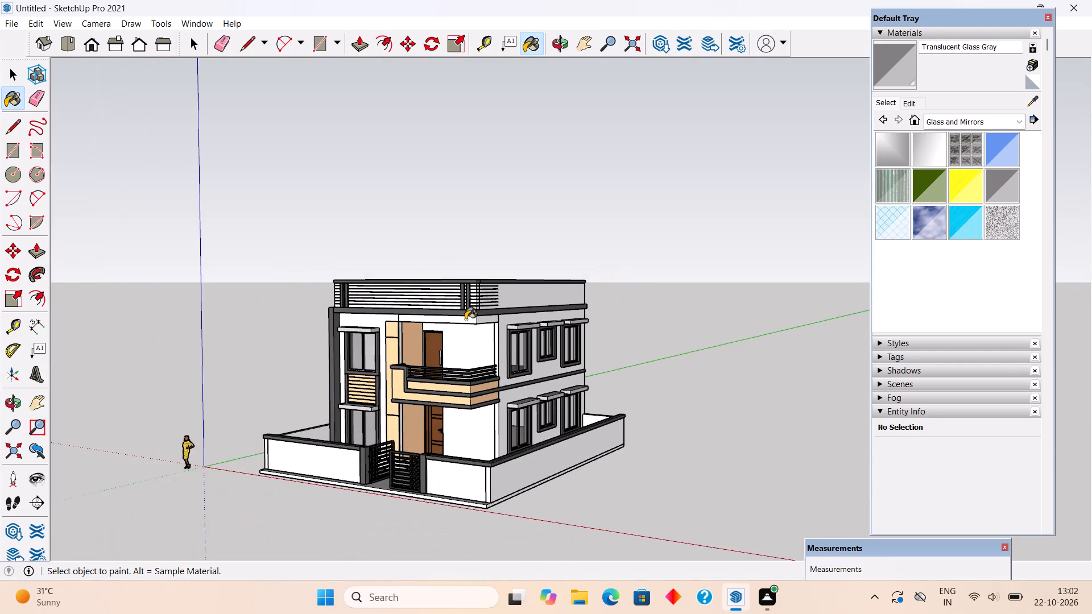
middle_drag(400, 380, 593, 388)
scroll(440, 460, up, 4)
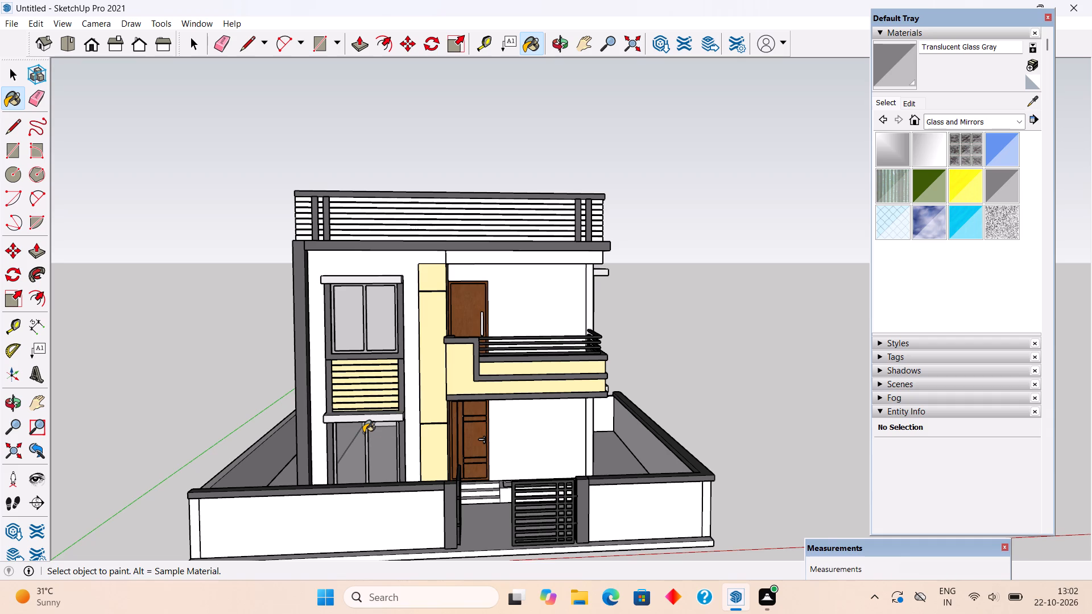
scroll(363, 433, down, 3)
scroll(443, 458, up, 6)
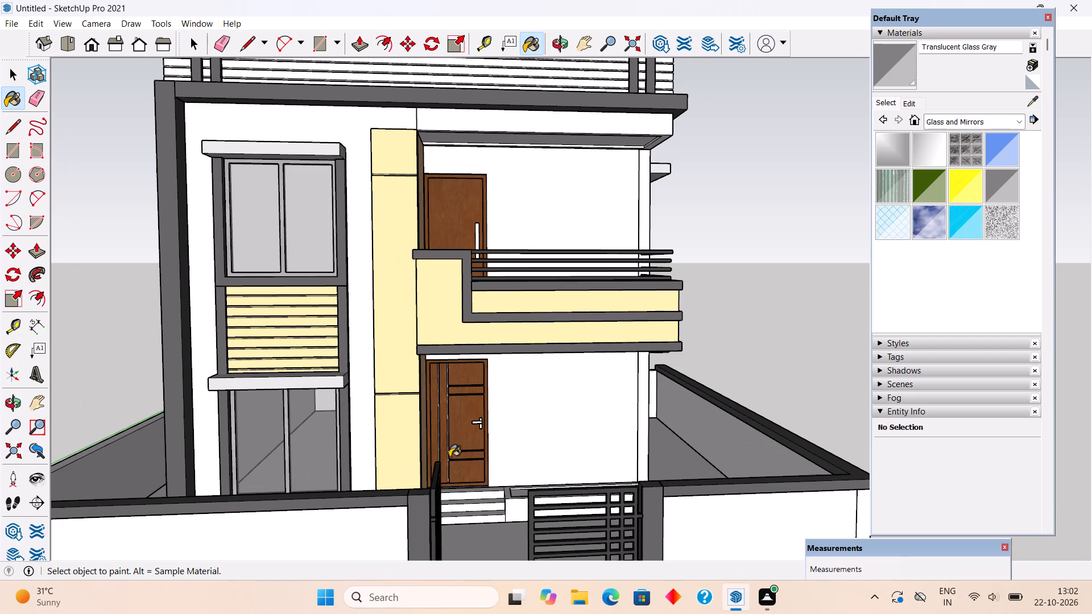
middle_drag(416, 425, 545, 442)
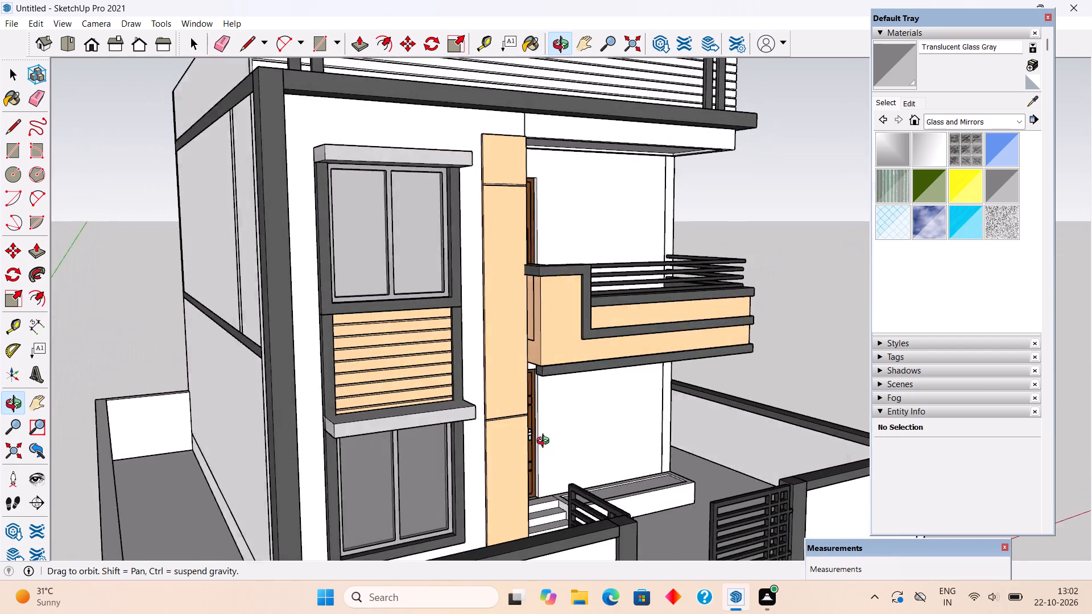
middle_drag(545, 442, 328, 405)
scroll(328, 405, down, 3)
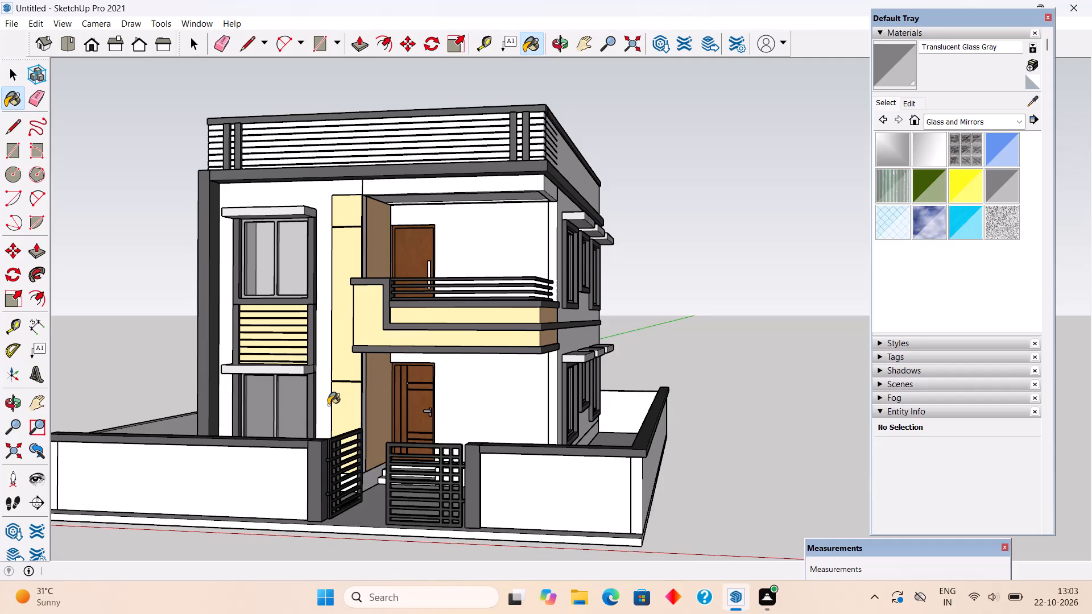
scroll(328, 405, up, 2)
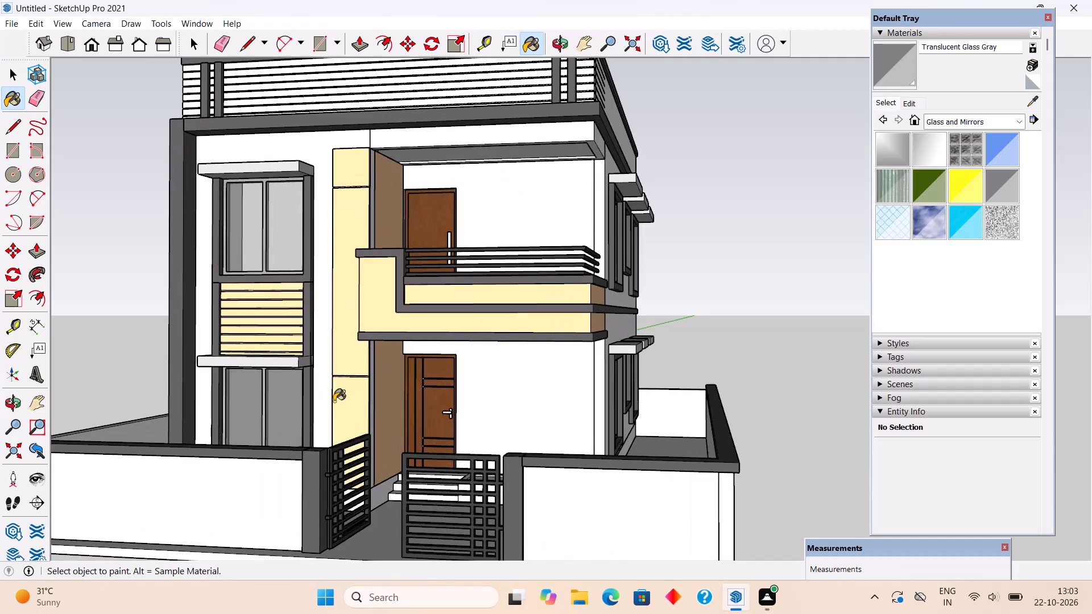
Open the sunshade above the lower front window and push/pull its end face facing the entrance door by 1".
scroll(337, 400, up, 10)
middle_drag(301, 367, 269, 435)
key(space)
triple_click(251, 379)
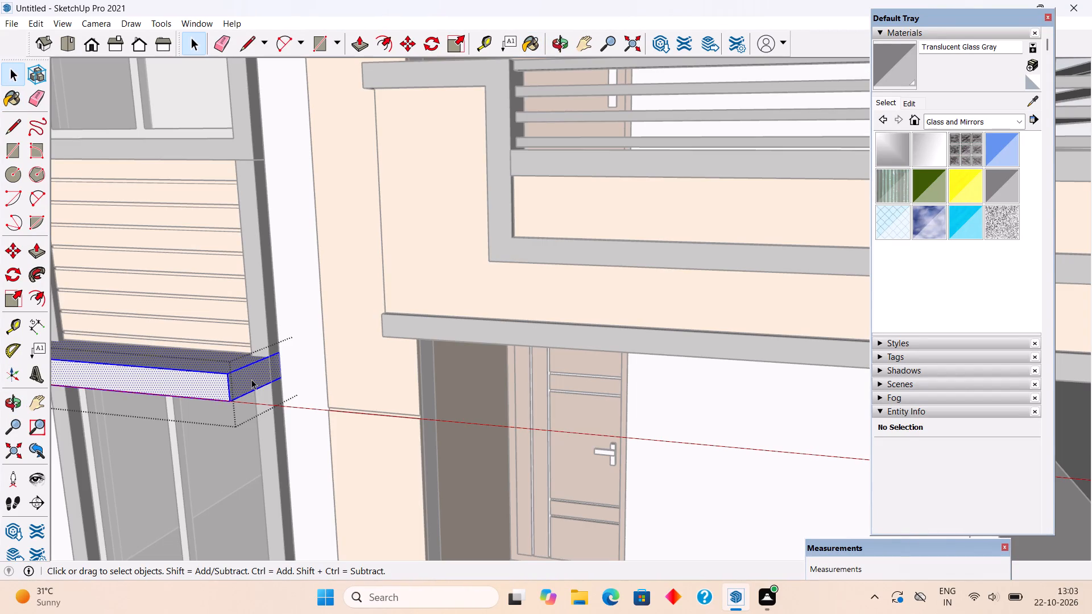
key(p)
click(251, 376)
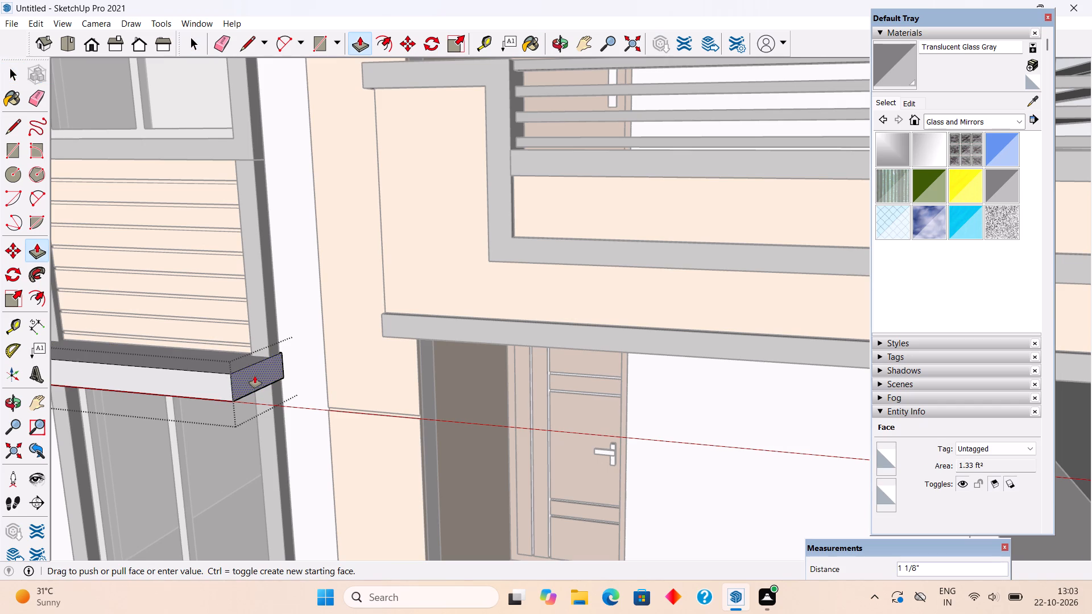
text(1")
key(Return)
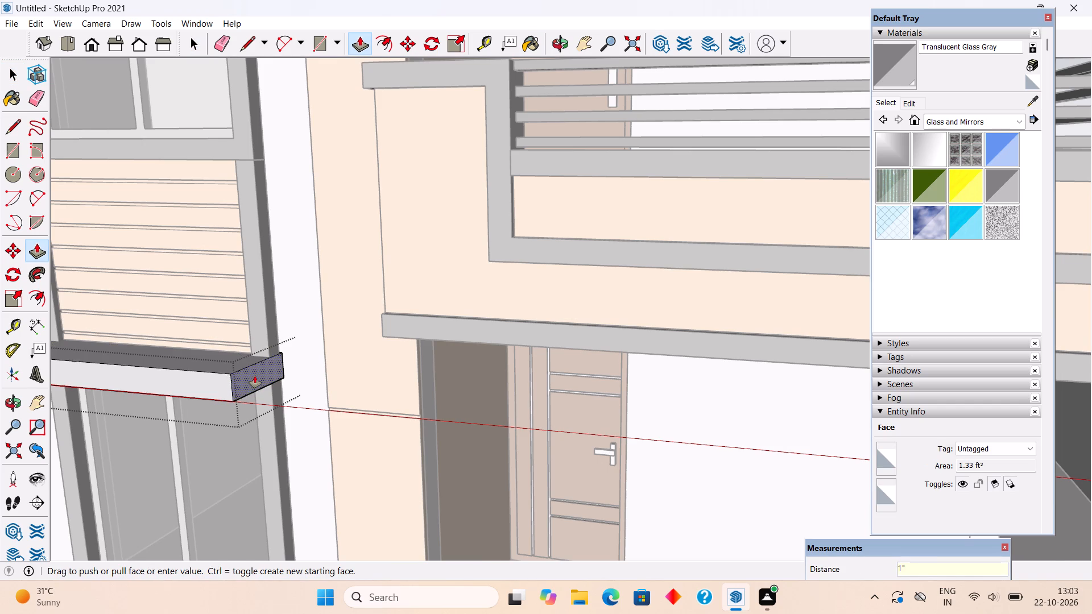
Push/pull the opposite end face of the lower front window's sunshade, facing away from the entrance door, by 1".
scroll(255, 376, down, 16)
middle_drag(109, 317, 350, 271)
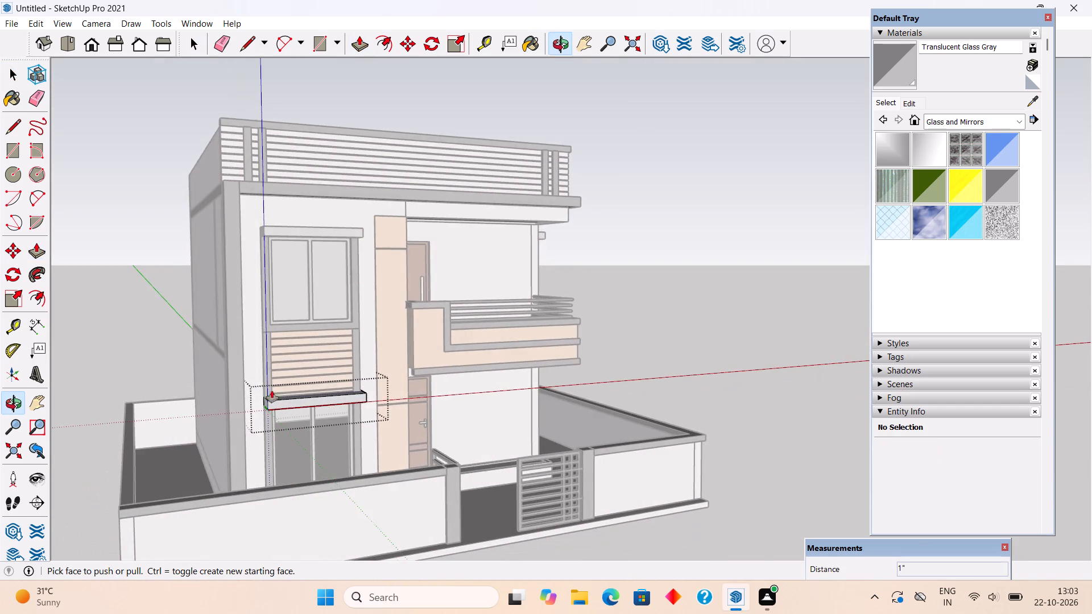
scroll(233, 426, up, 15)
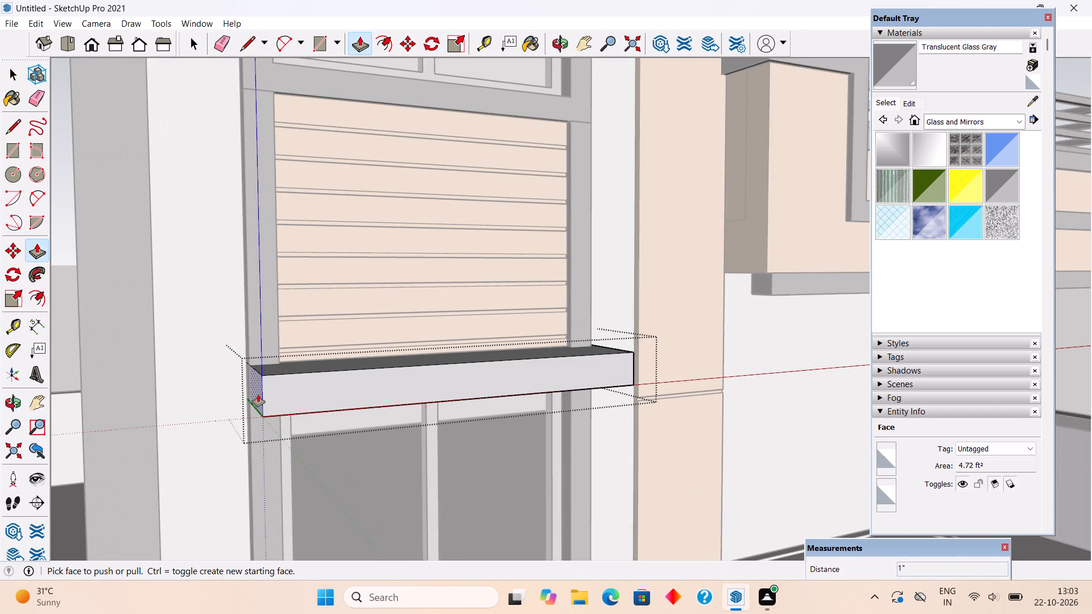
double_click(258, 395)
scroll(258, 395, down, 10)
key(space)
scroll(272, 366, down, 6)
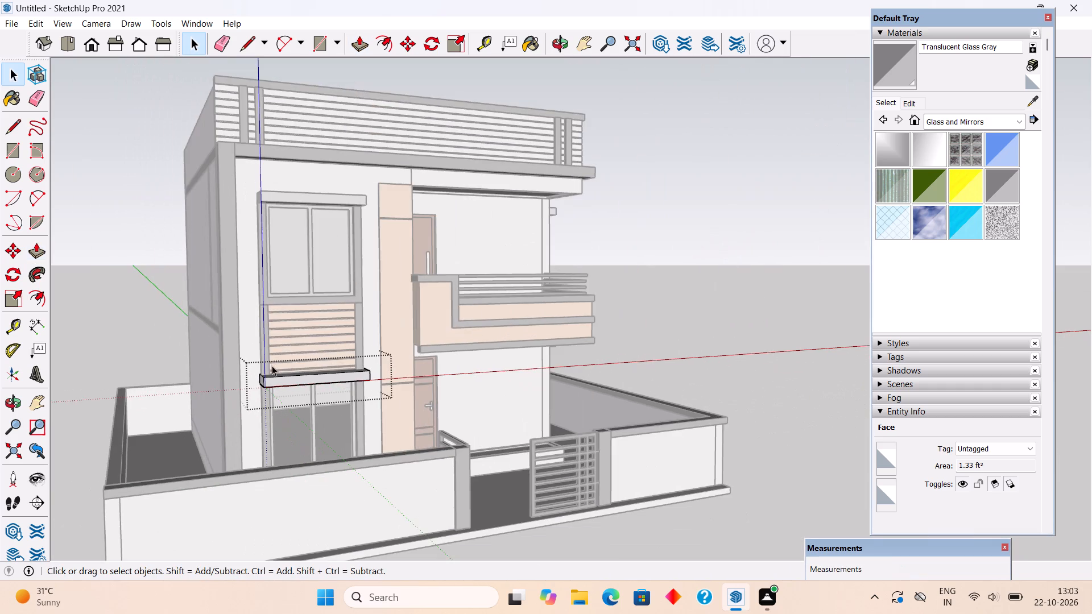
Open the sunshade above the upper front window and push/pull its end face facing away from the balcony door by 1".
scroll(294, 166, up, 6)
triple_click(298, 216)
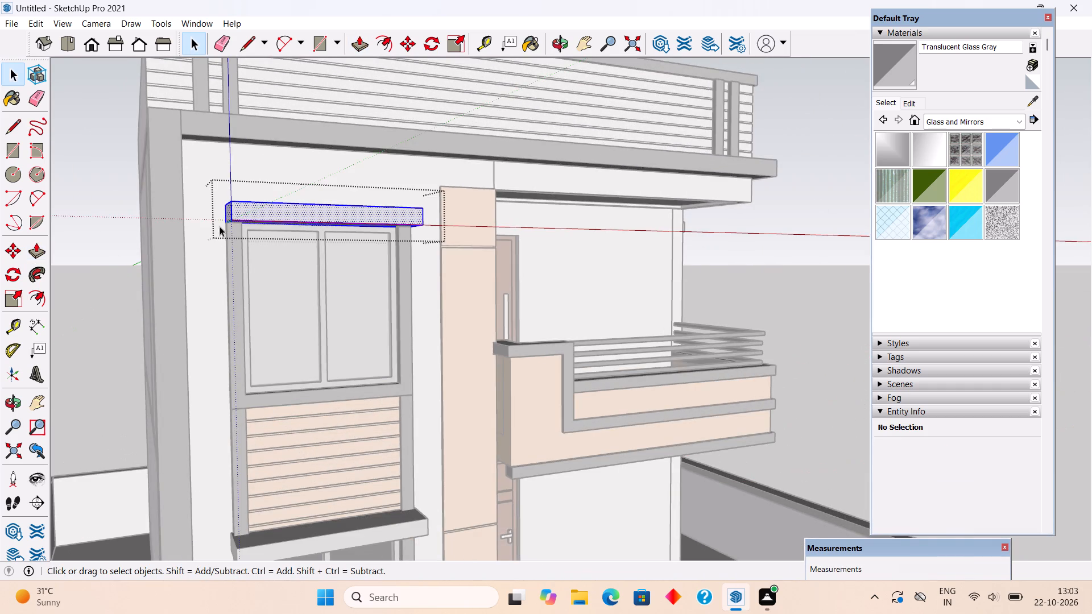
middle_drag(221, 227, 282, 252)
scroll(292, 253, up, 9)
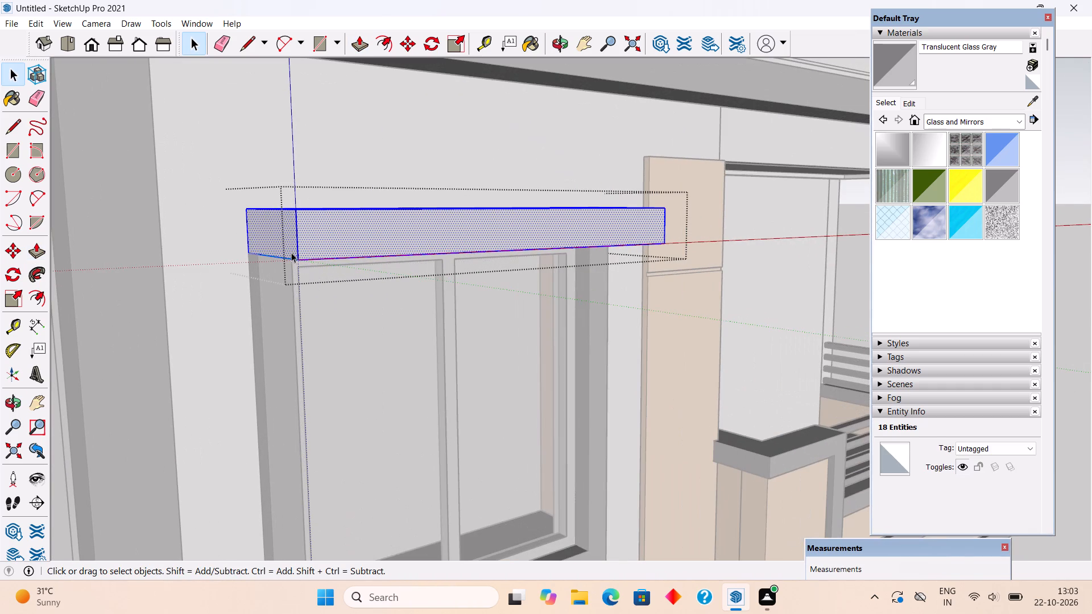
middle_drag(290, 252, 266, 214)
scroll(266, 214, down, 1)
key(p)
click(268, 205)
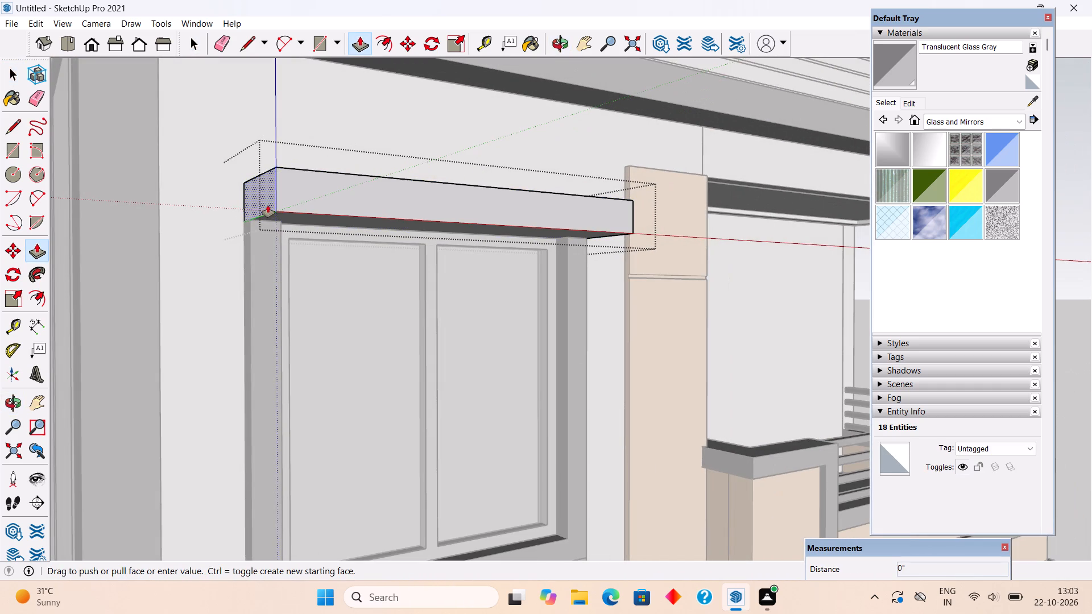
text(1")
key(Return)
Push/pull the upper sunshade's end face on the balcony door side by the same 1" and close the sunshade for editing.
scroll(264, 206, down, 5)
middle_drag(595, 222, 436, 264)
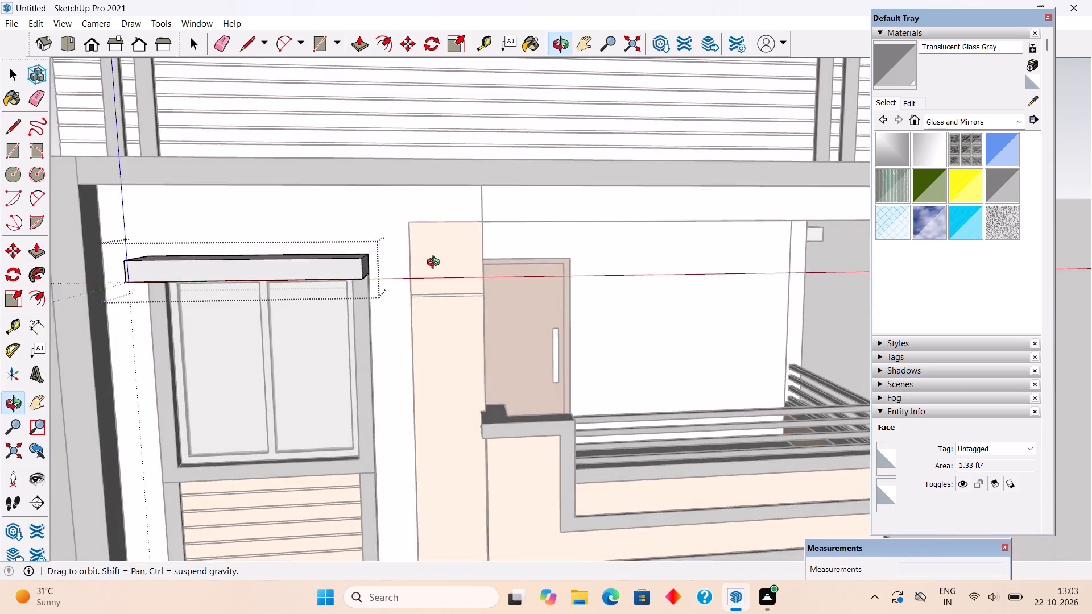
middle_drag(436, 264, 434, 264)
scroll(358, 276, up, 5)
double_click(358, 262)
key(space)
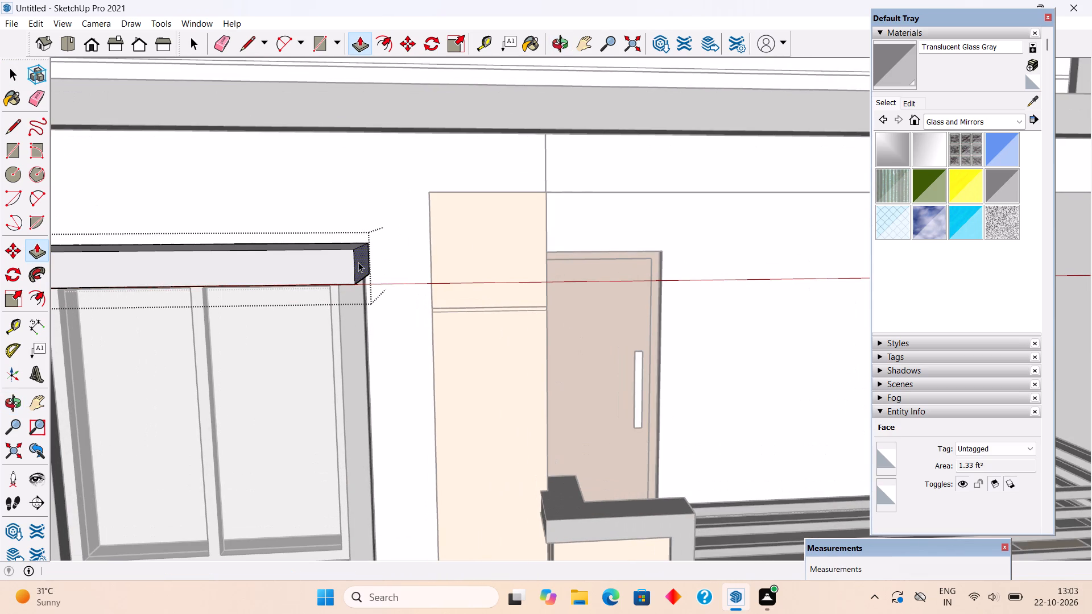
scroll(358, 262, down, 17)
click(585, 258)
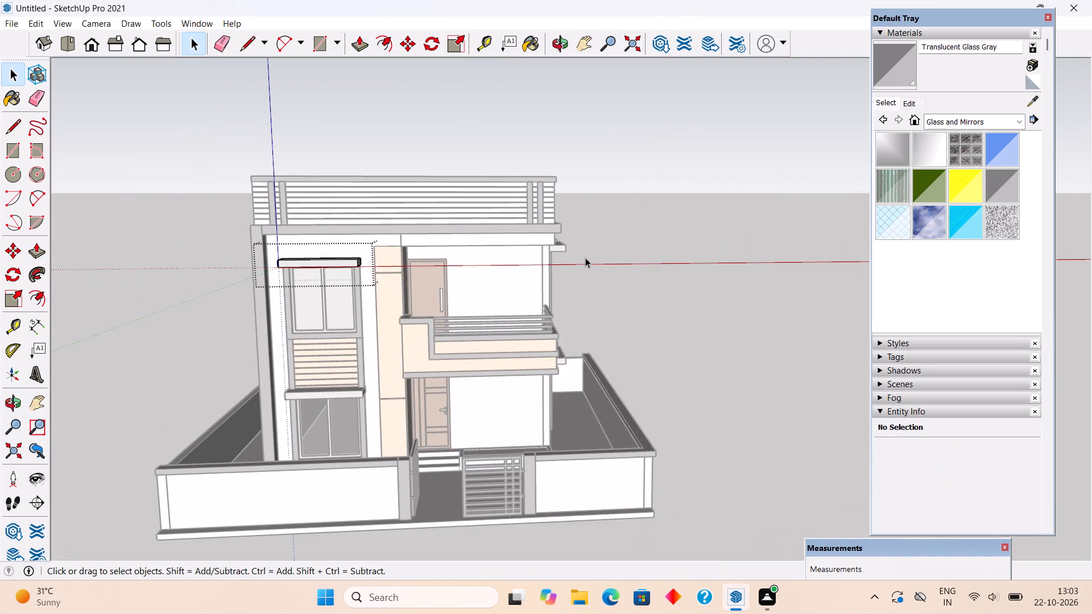
Examine the sunshades and windows on the side wall and the overall front facade.
middle_drag(585, 258, 199, 260)
scroll(771, 244, up, 4)
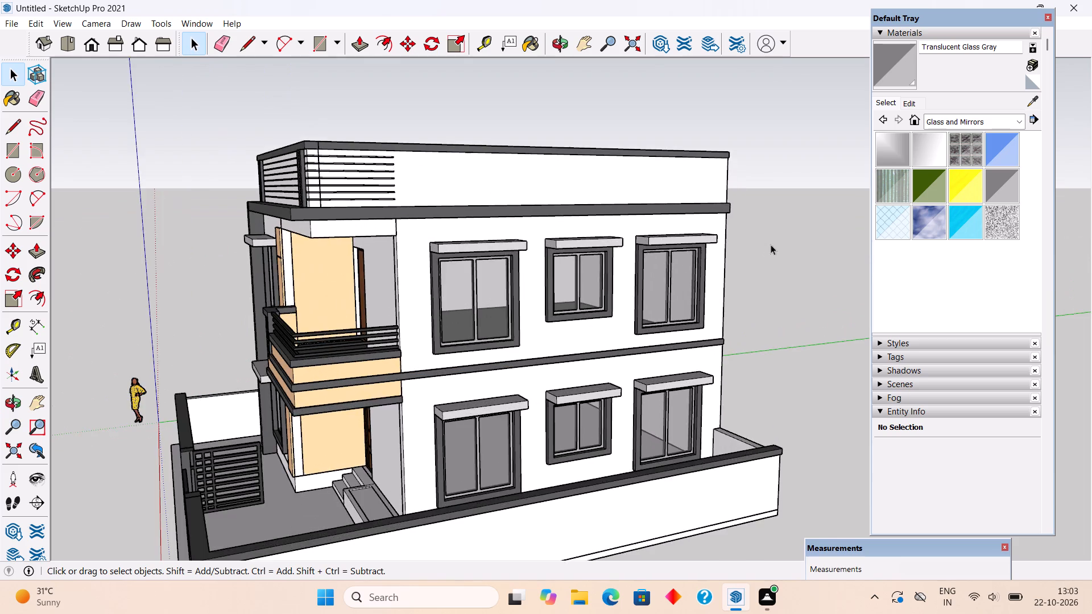
scroll(654, 296, up, 4)
middle_drag(610, 253, 659, 227)
scroll(659, 227, down, 2)
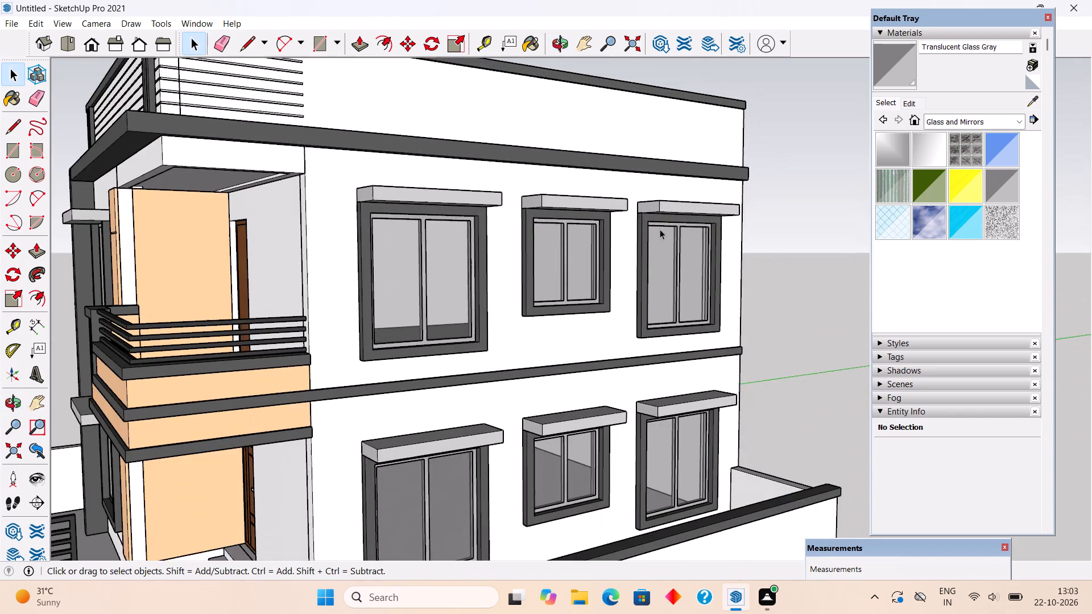
scroll(660, 229, down, 3)
middle_drag(469, 276, 625, 270)
scroll(625, 269, down, 4)
middle_drag(518, 319, 523, 333)
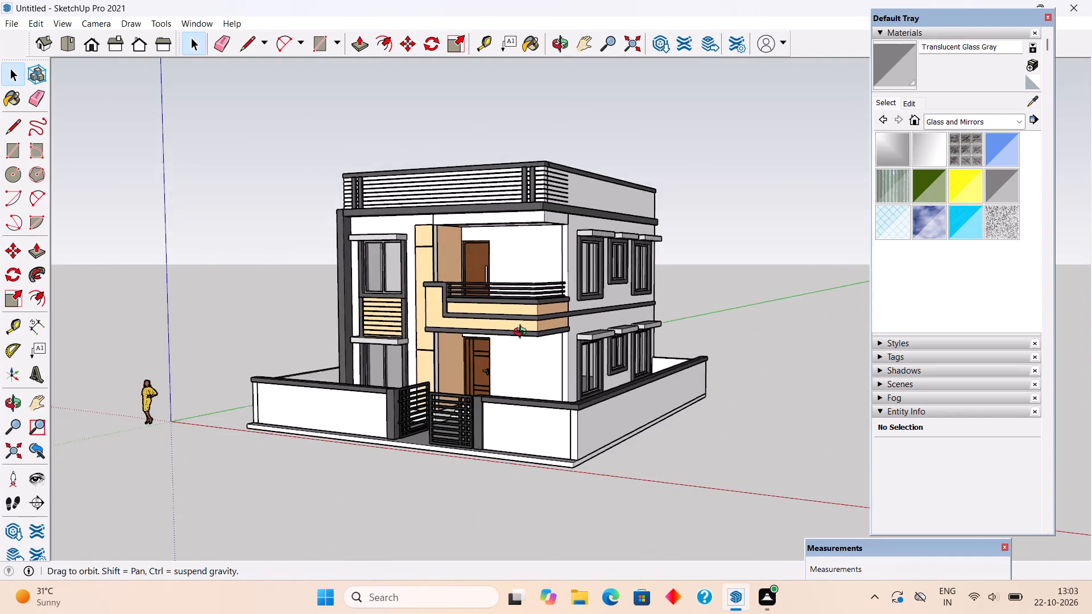
middle_drag(523, 333, 709, 322)
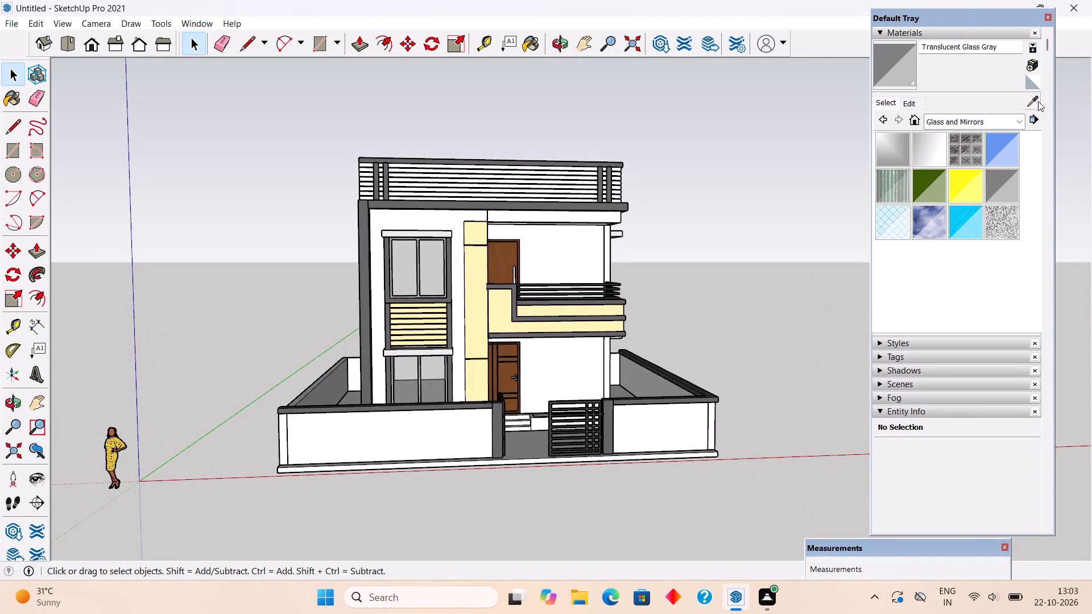
Sample Color C02 from the front facade's accent surface and darken the material to a medium tan brown.
click(1038, 101)
click(480, 289)
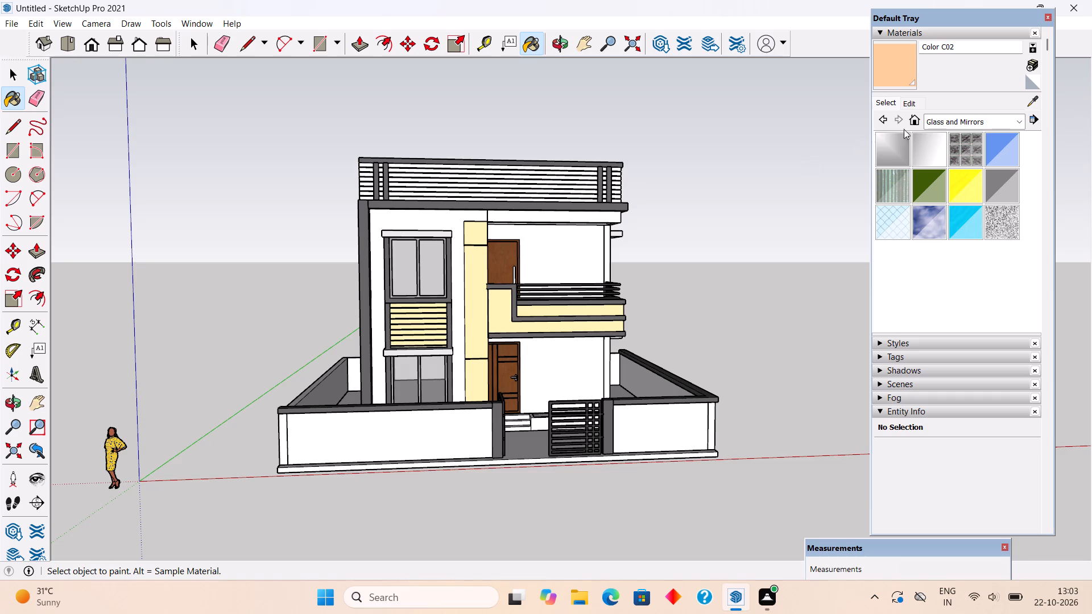
click(911, 102)
drag(949, 150, 948, 167)
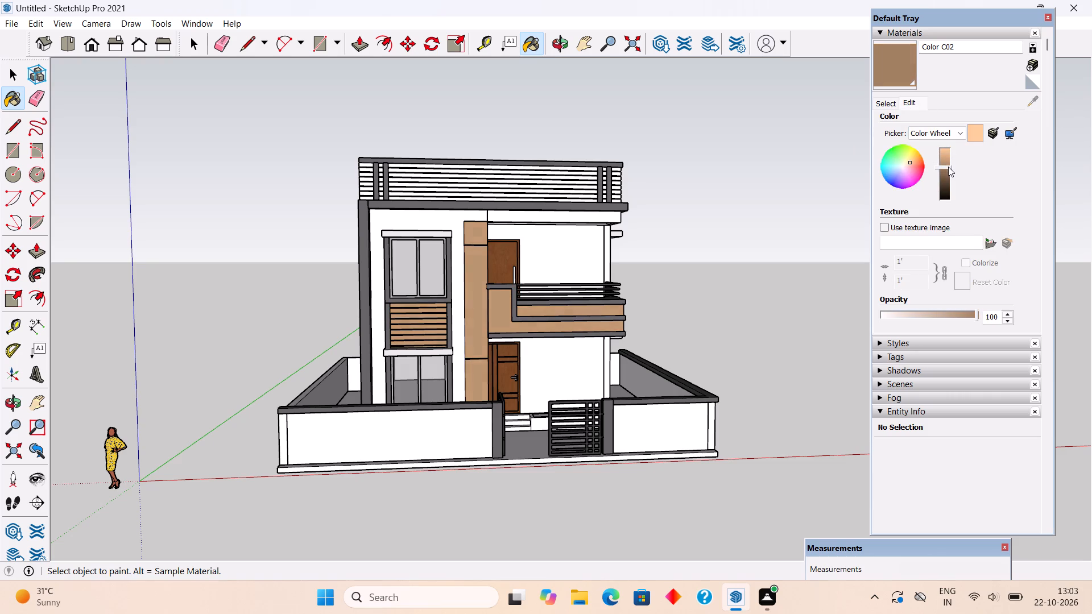
drag(948, 167, 946, 151)
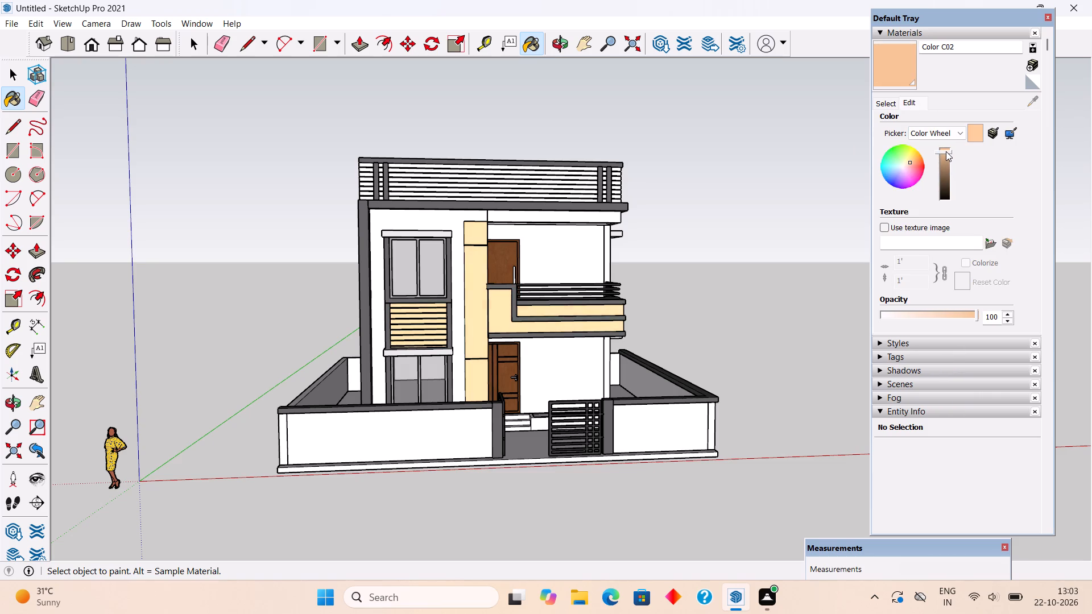
drag(946, 151, 946, 156)
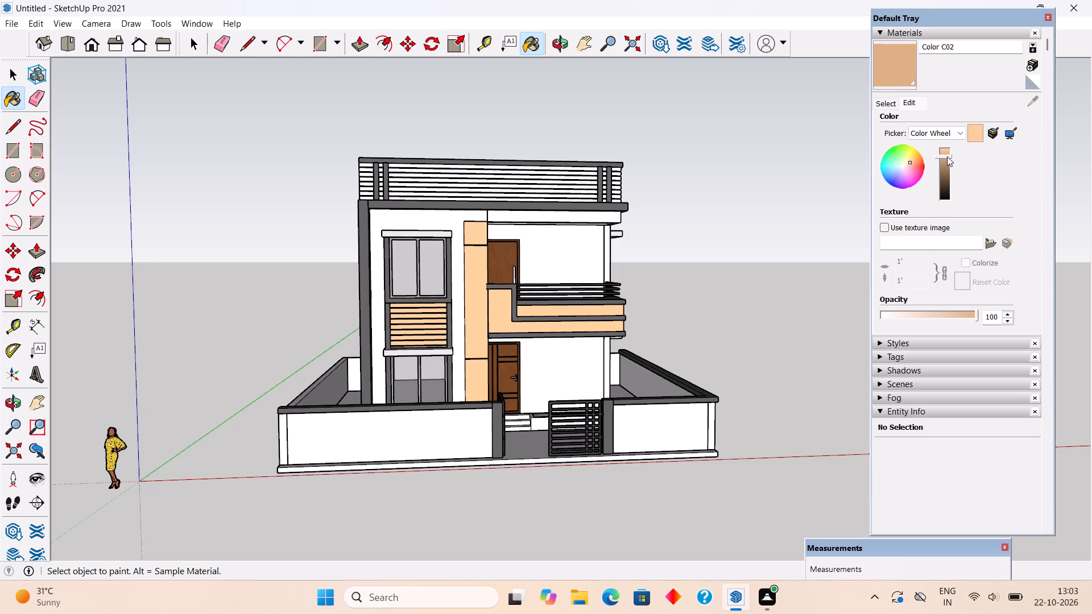
drag(947, 156, 948, 161)
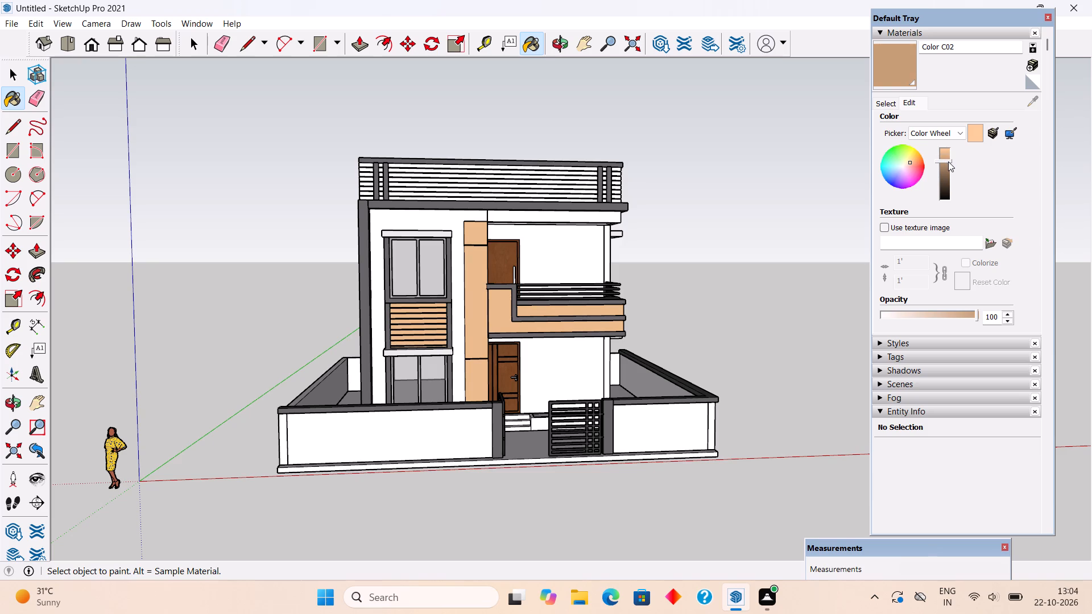
drag(948, 161, 948, 164)
Paint the narrow white vertical wall strip between the front accent column and the recessed entrance side wall with the darkened Color C02.
scroll(631, 167, up, 5)
middle_drag(640, 214, 595, 231)
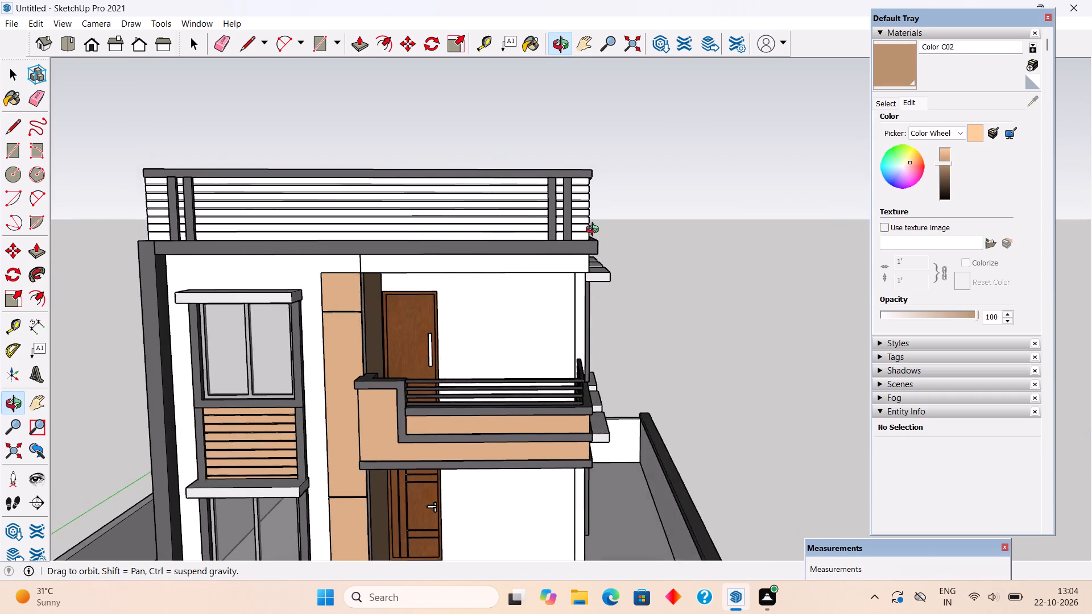
middle_drag(595, 231, 353, 188)
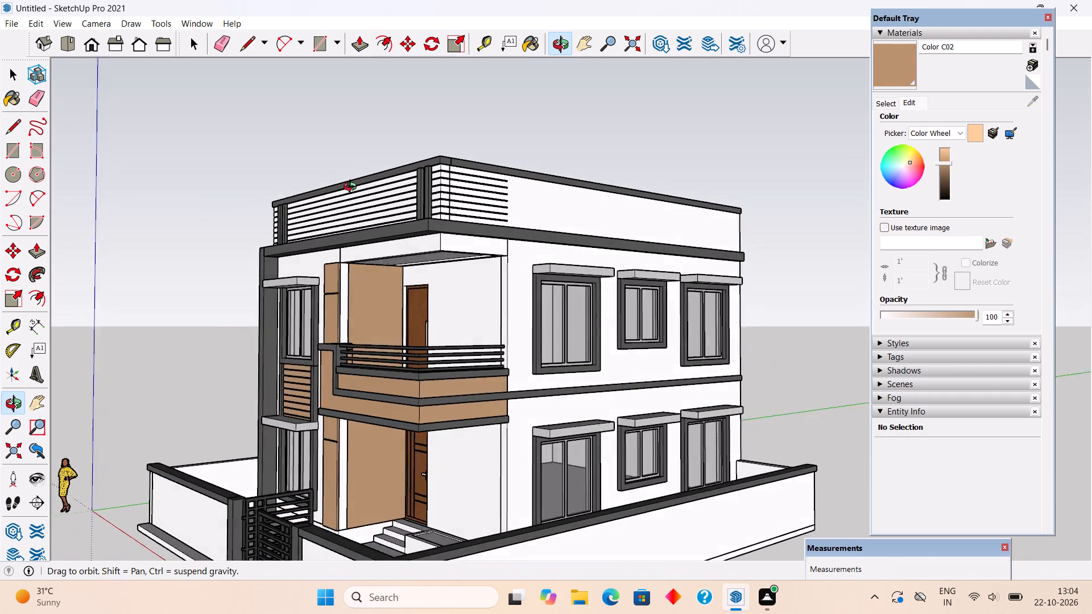
middle_drag(353, 188, 326, 193)
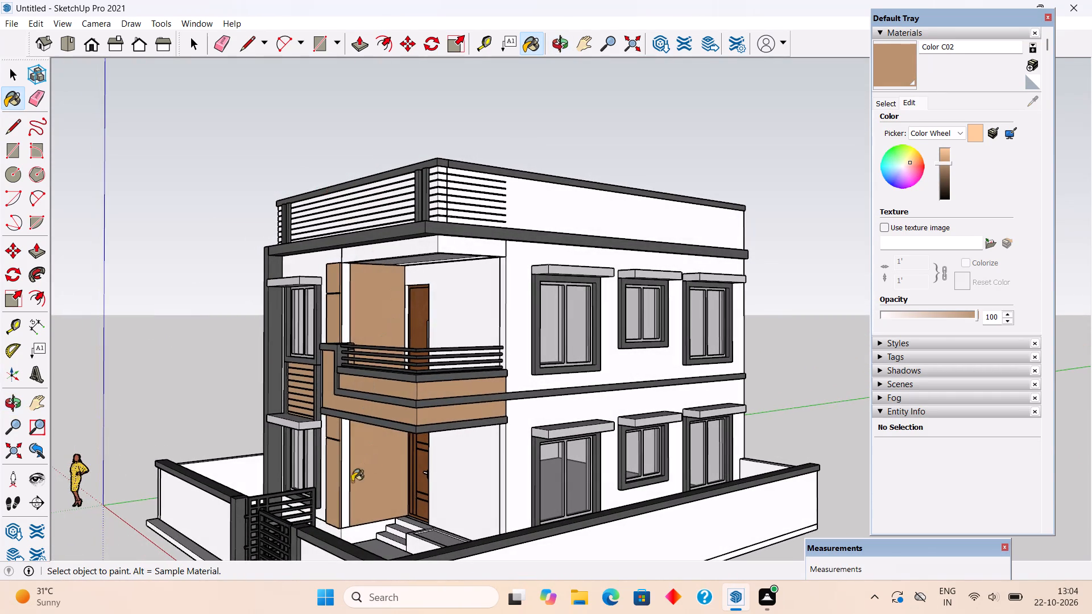
scroll(332, 489, up, 7)
key(space)
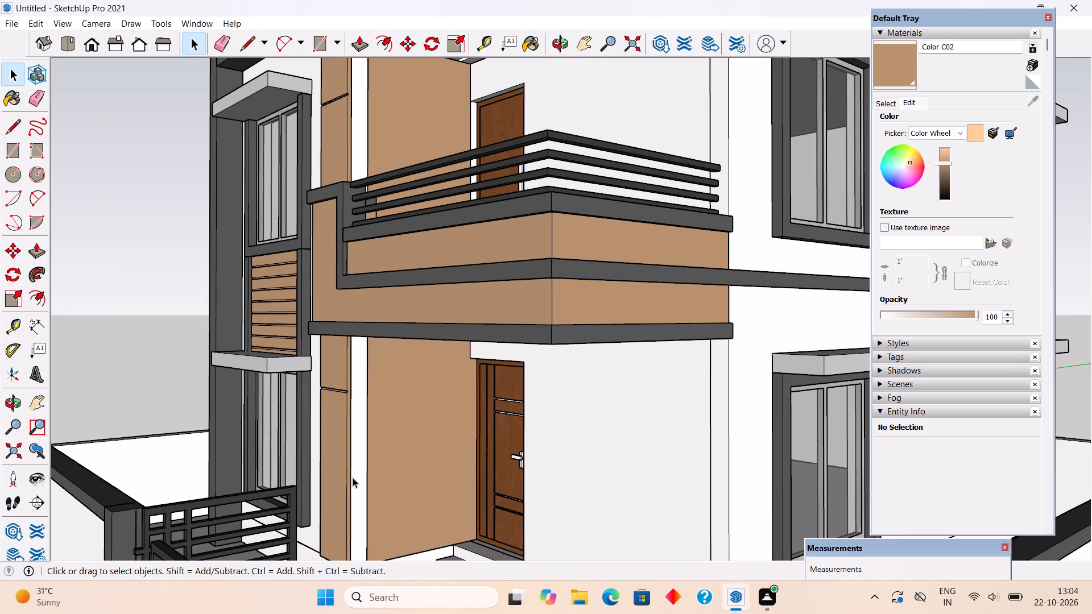
double_click(354, 478)
click(354, 478)
click(355, 477)
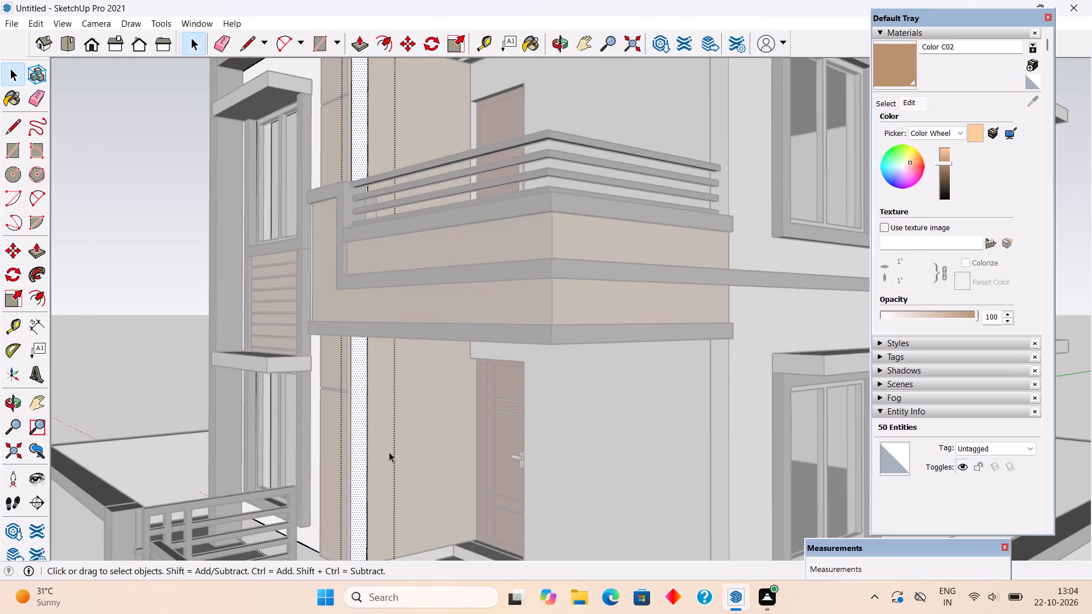
click(891, 65)
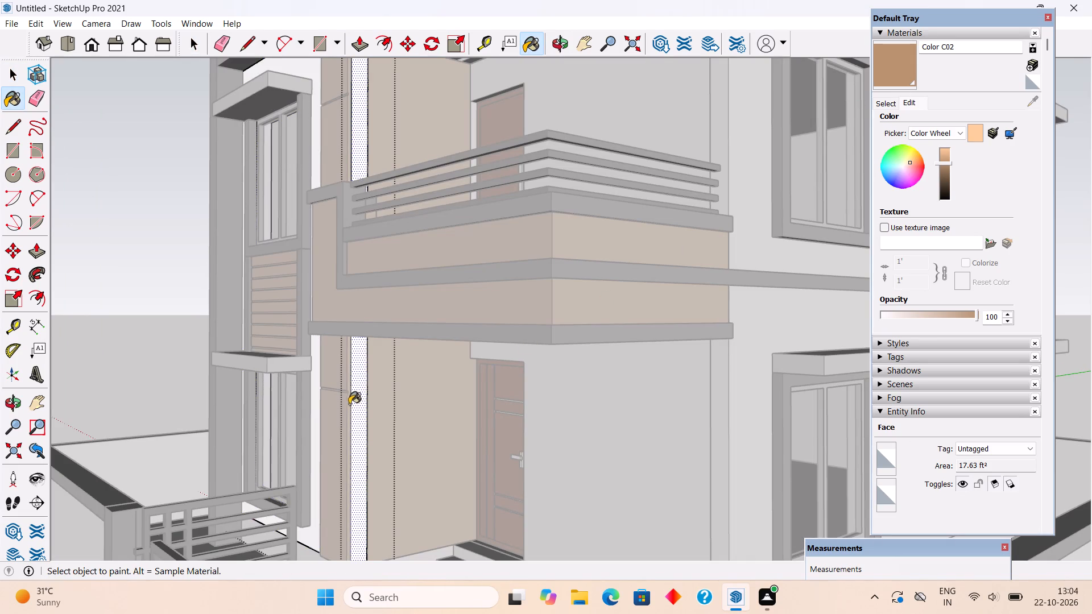
click(355, 403)
key(space)
scroll(365, 392, down, 5)
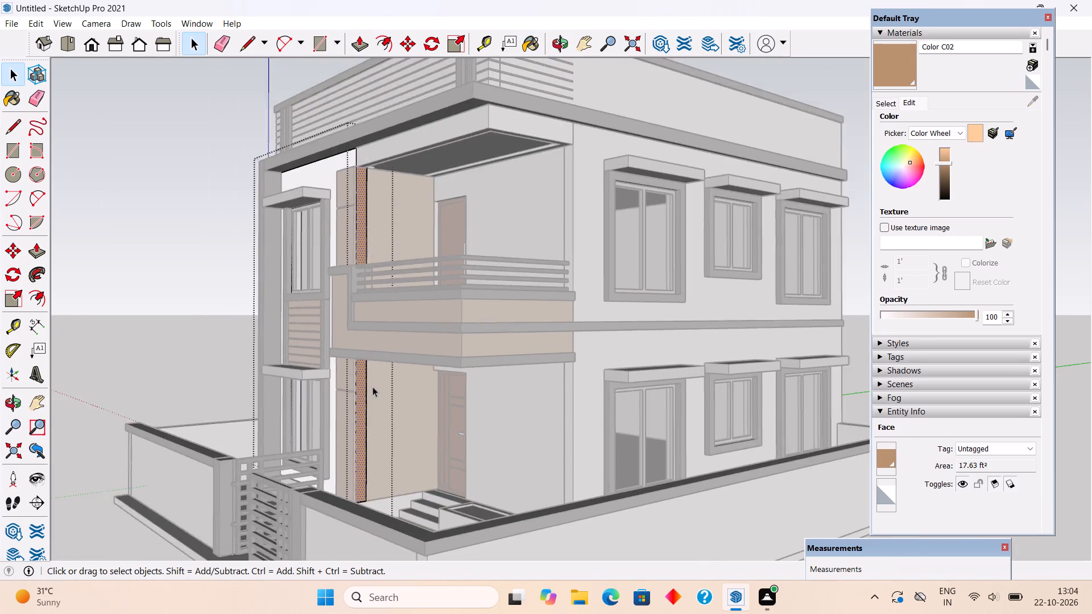
scroll(373, 387, down, 4)
click(530, 20)
click(549, 106)
Examine the recoloured facade, balcony and boundary wall from the front and from the corner.
scroll(549, 106, down, 4)
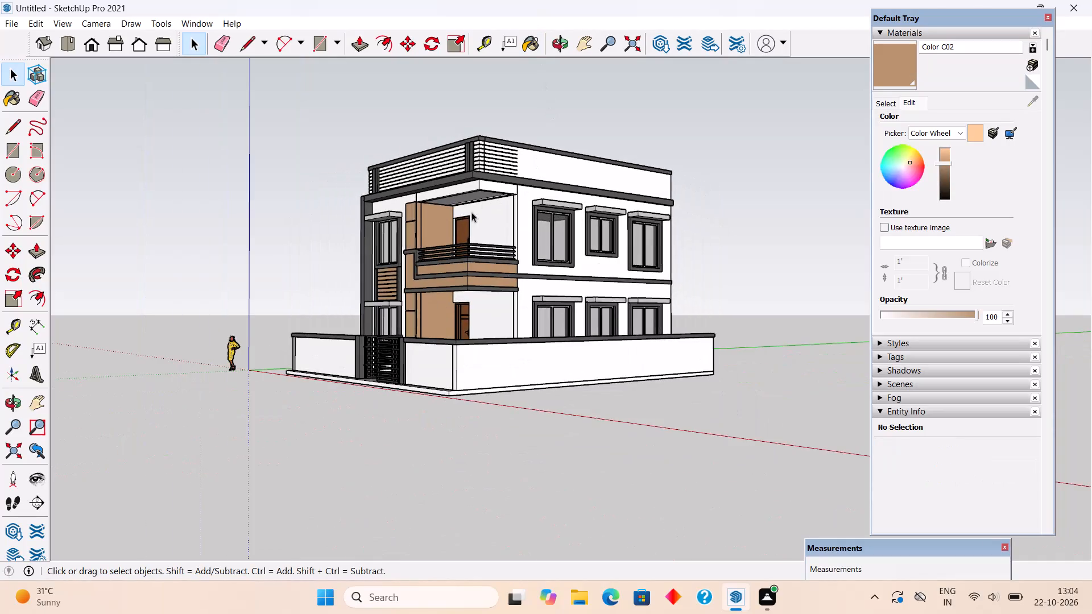
middle_drag(471, 212, 507, 237)
scroll(532, 244, up, 4)
scroll(429, 283, up, 4)
middle_drag(440, 292, 677, 269)
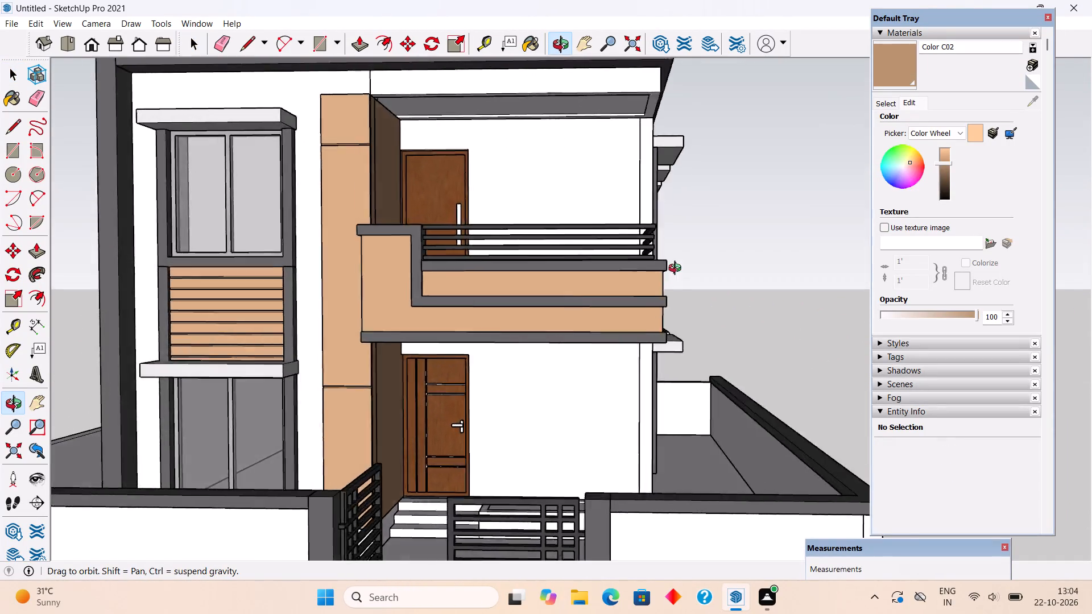
middle_drag(677, 269, 679, 269)
scroll(679, 269, down, 9)
middle_drag(613, 193, 647, 248)
scroll(665, 123, up, 5)
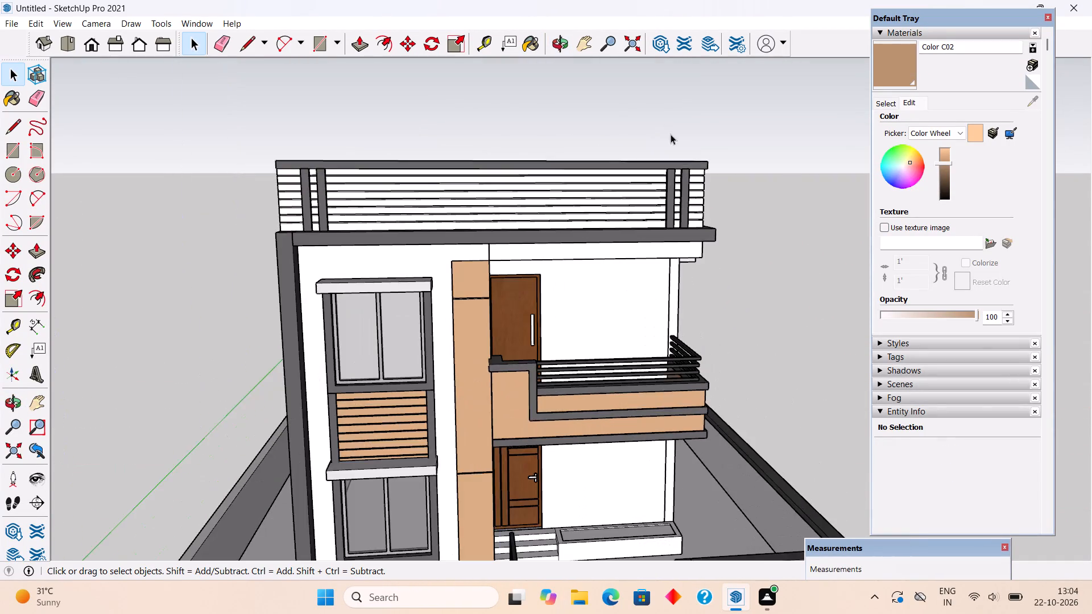
middle_drag(690, 200, 580, 196)
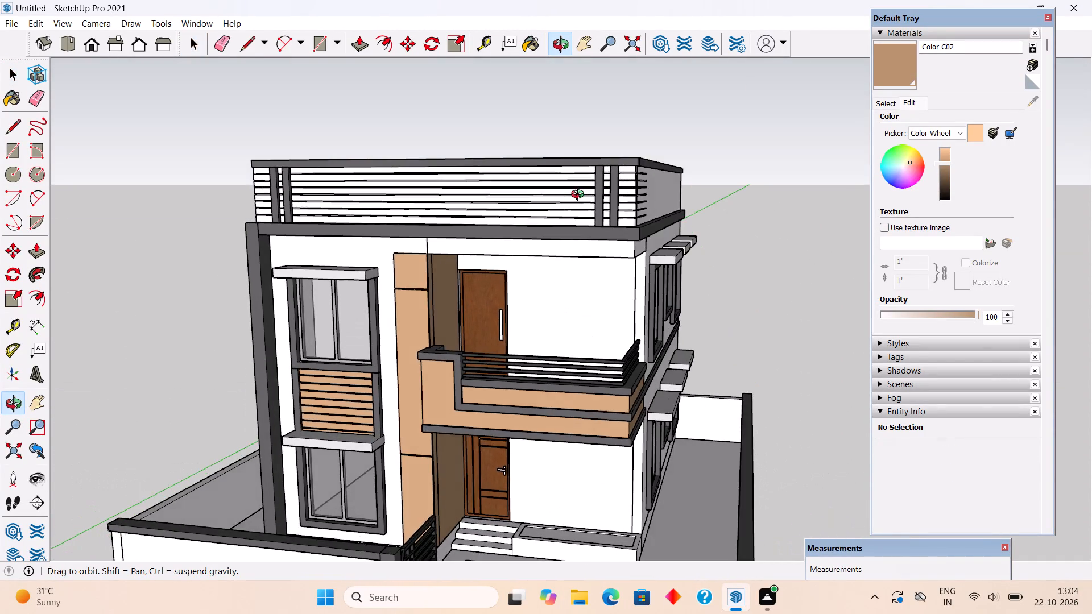
middle_drag(580, 196, 576, 187)
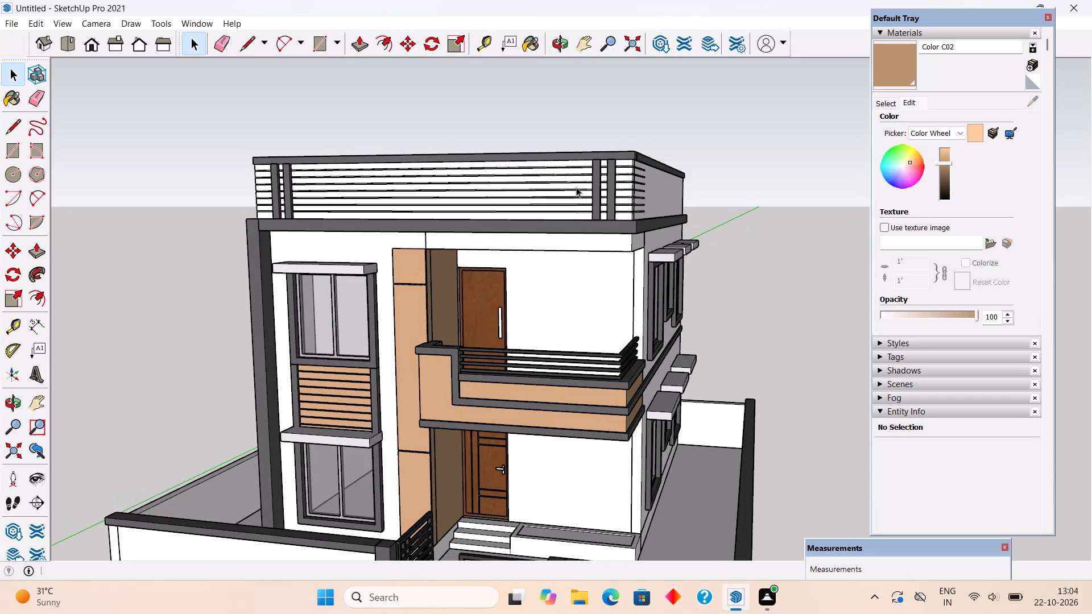
middle_drag(543, 170, 498, 139)
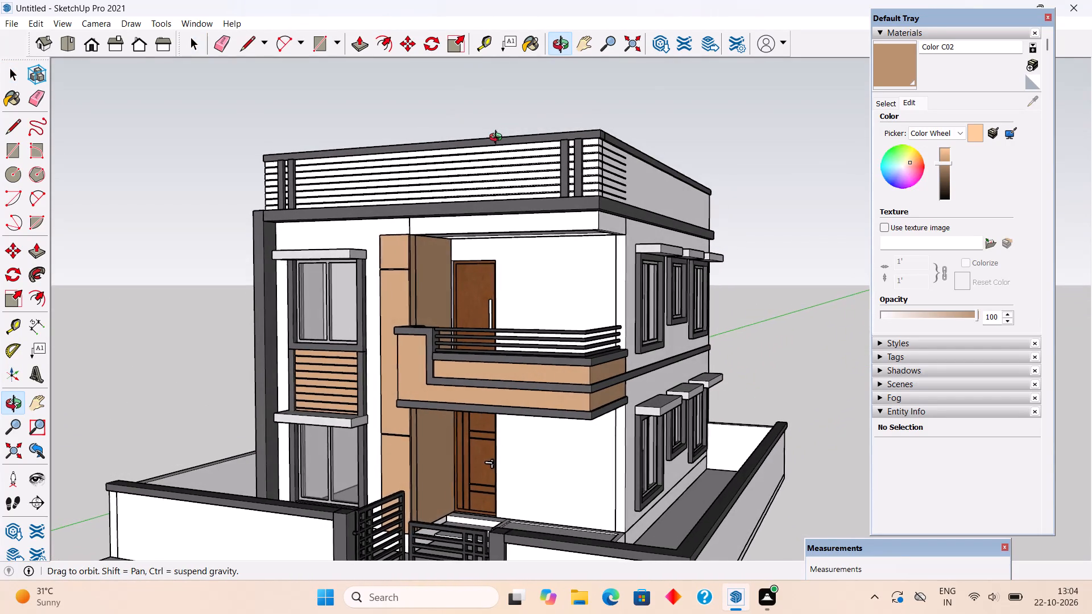
middle_drag(498, 139, 502, 138)
scroll(502, 138, down, 3)
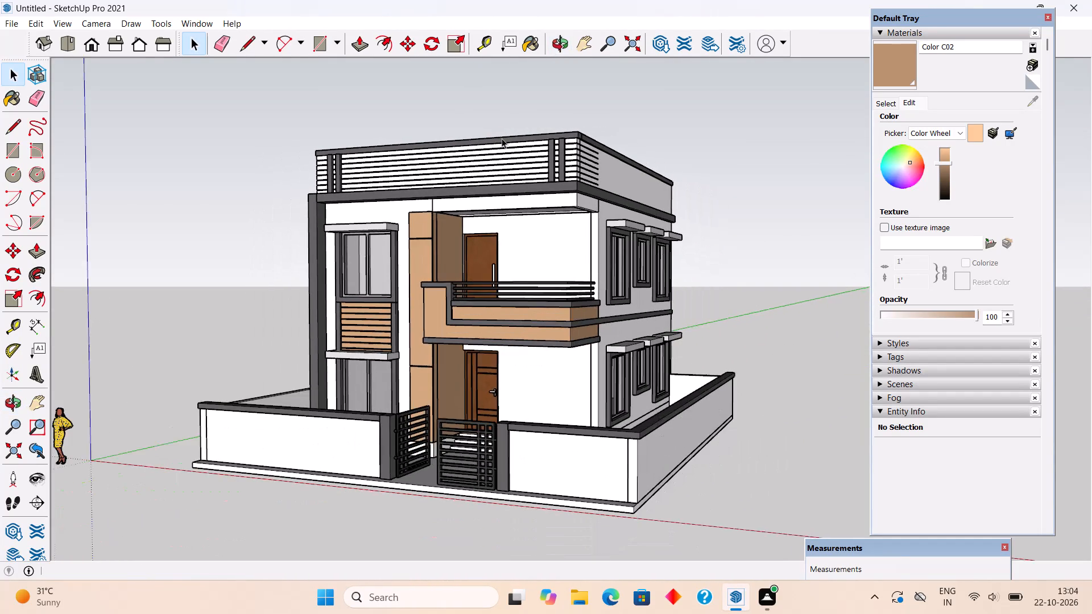
scroll(502, 138, down, 3)
middle_drag(527, 222, 639, 250)
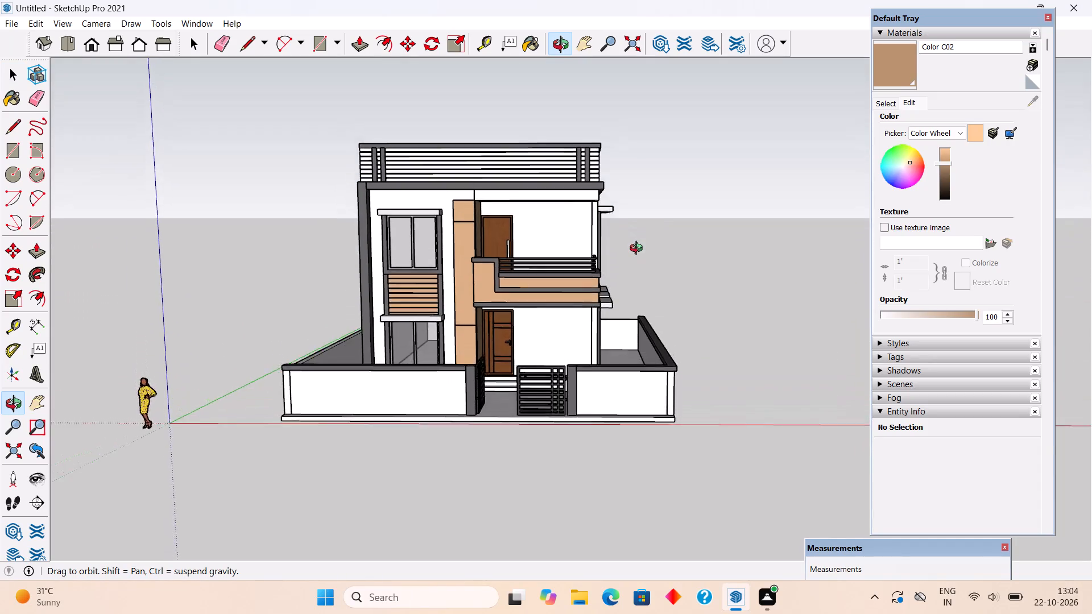
middle_drag(639, 250, 640, 284)
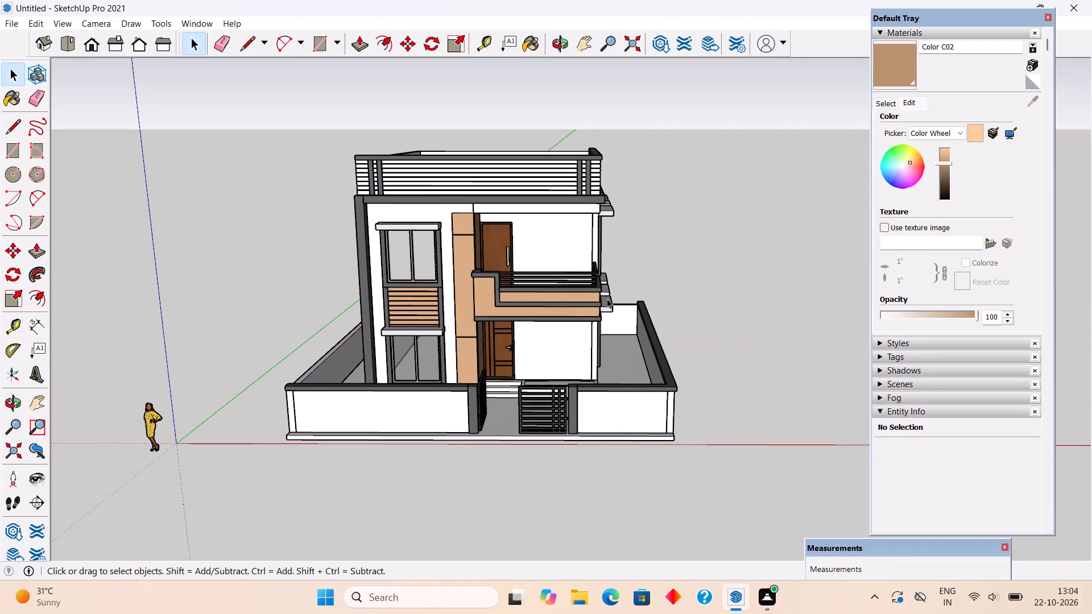
Paint the planter bed beside the entrance steps with Grass Dark Green from the Landscaping, Fencing and Vegetation collection.
middle_drag(598, 231, 595, 349)
scroll(878, 226, up, 2)
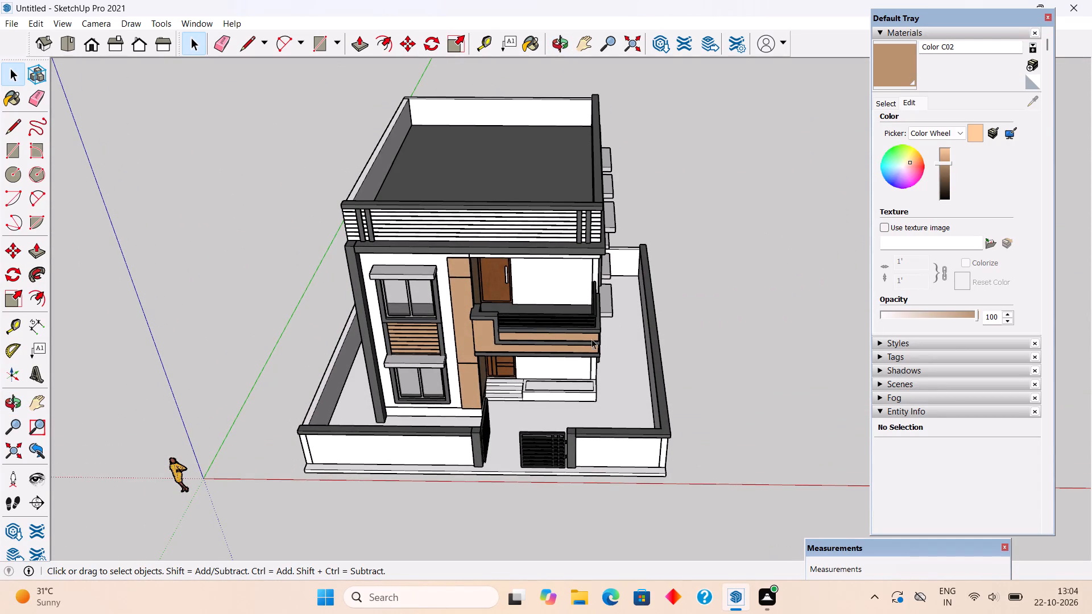
click(559, 389)
double_click(559, 389)
scroll(559, 380, up, 6)
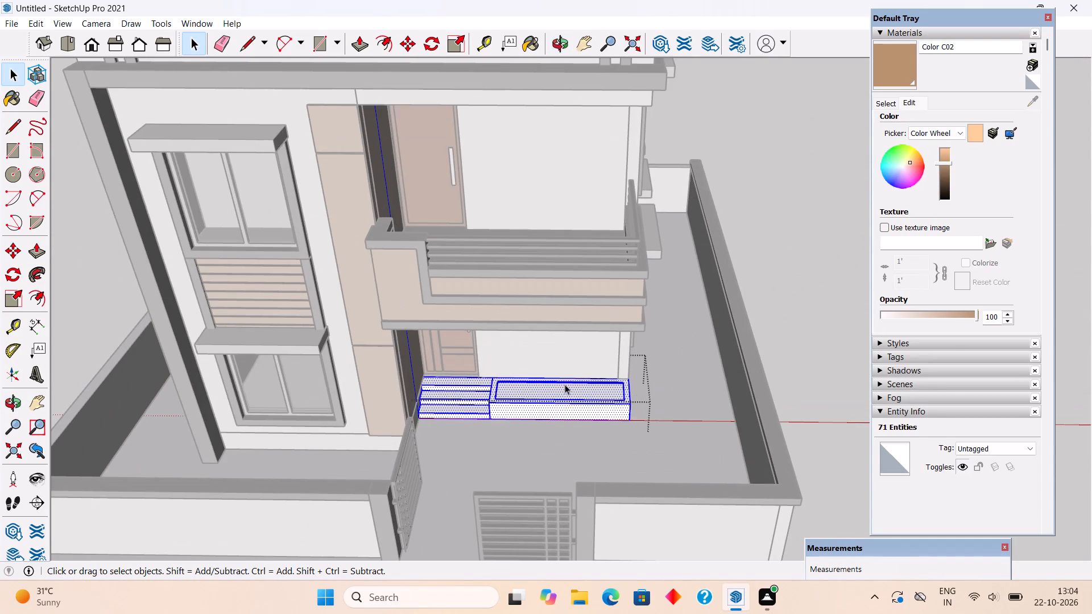
click(566, 390)
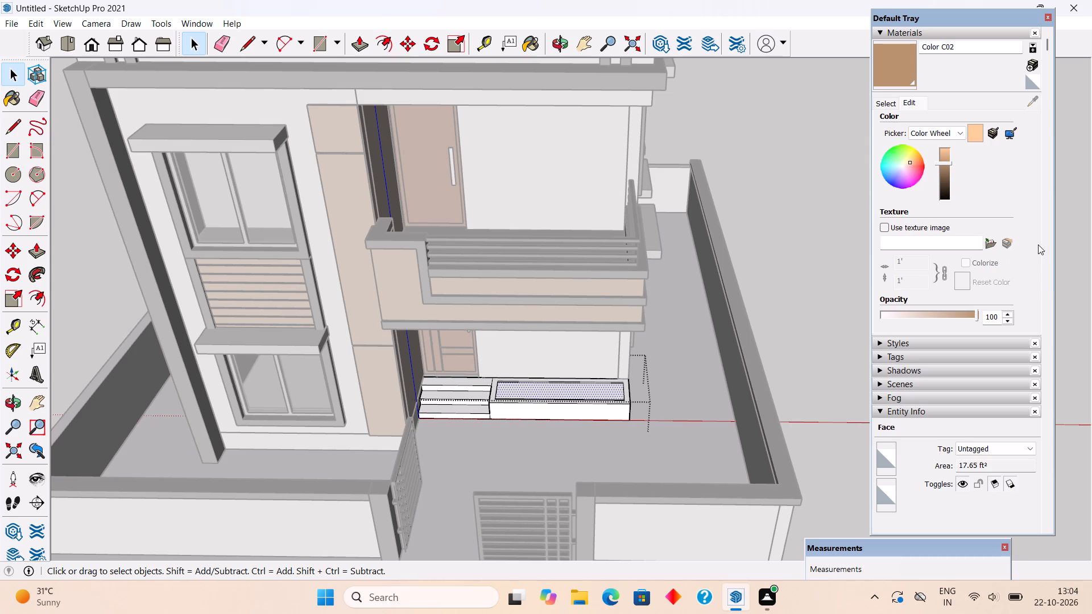
scroll(1005, 187, up, 5)
click(885, 99)
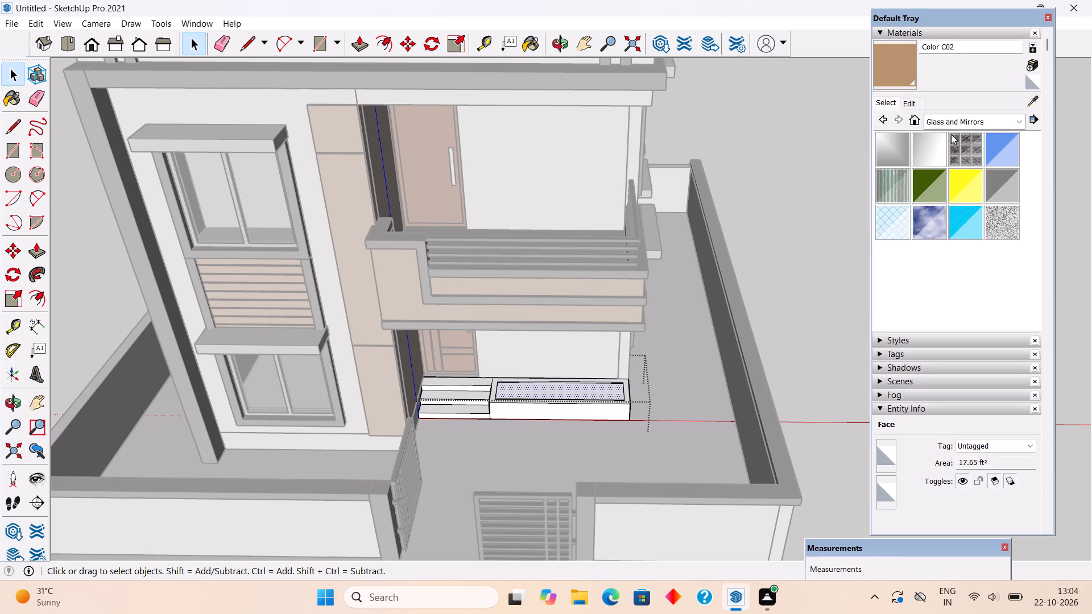
click(953, 123)
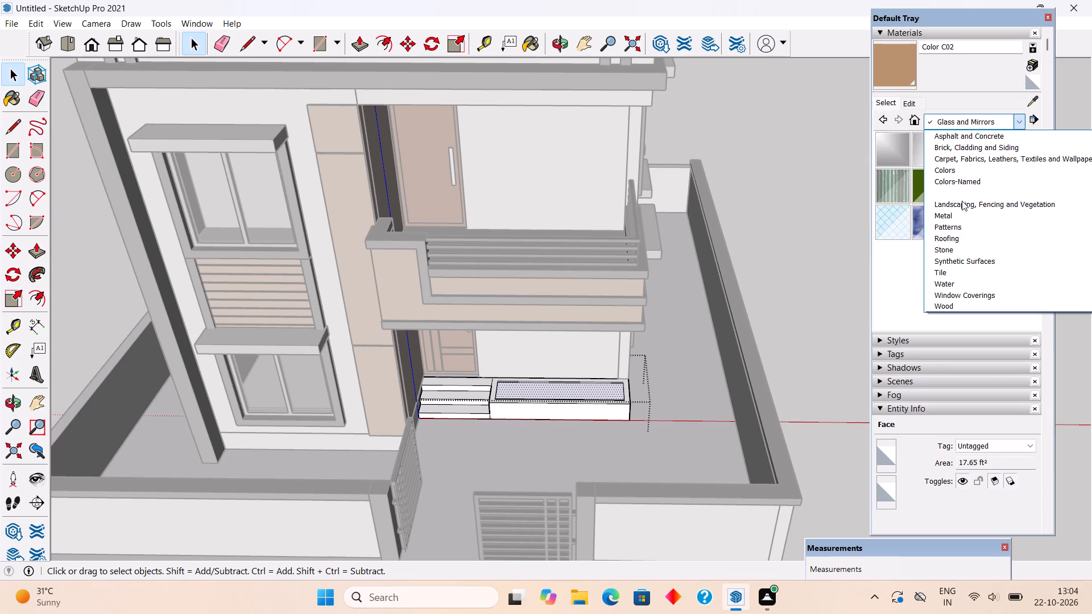
click(962, 201)
click(1001, 204)
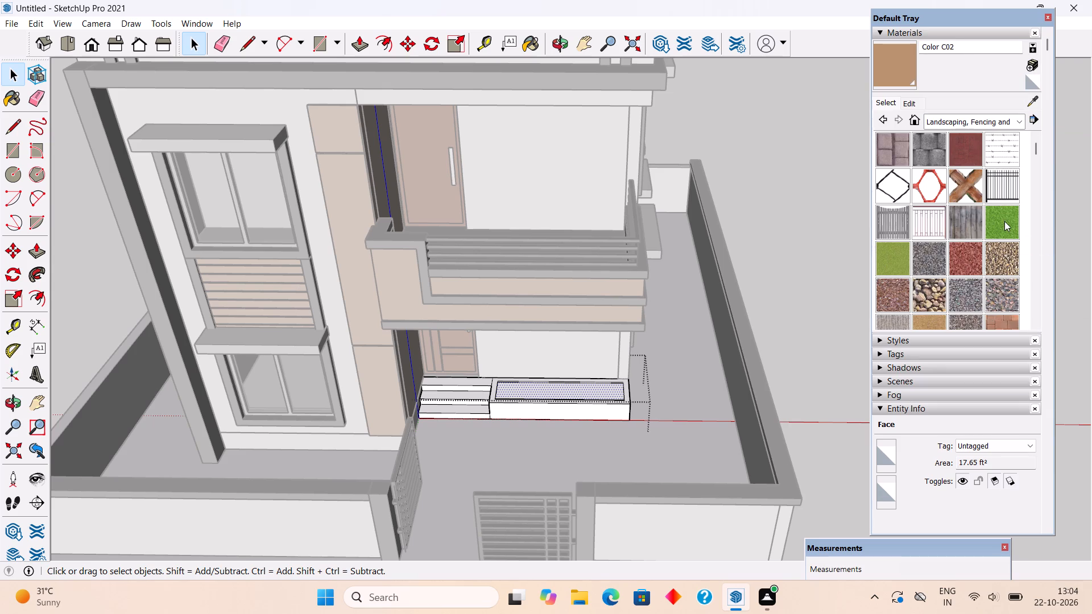
click(1004, 221)
click(551, 385)
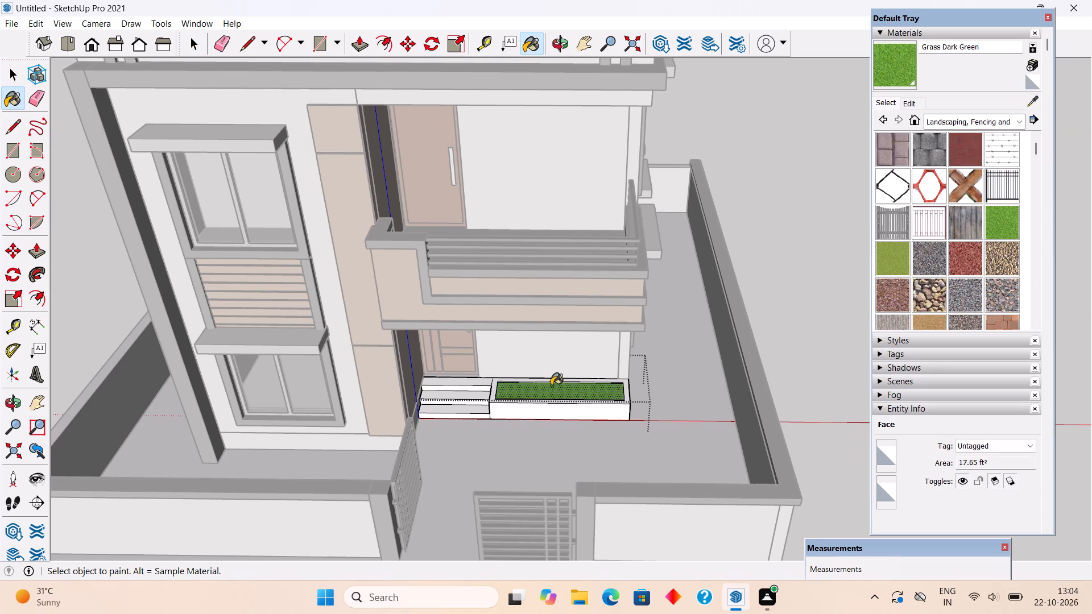
key(space)
click(799, 277)
Examine the house with its planted bed from the front and from the corner with the side windows.
scroll(798, 273, down, 6)
middle_drag(673, 301, 638, 179)
scroll(673, 301, up, 1)
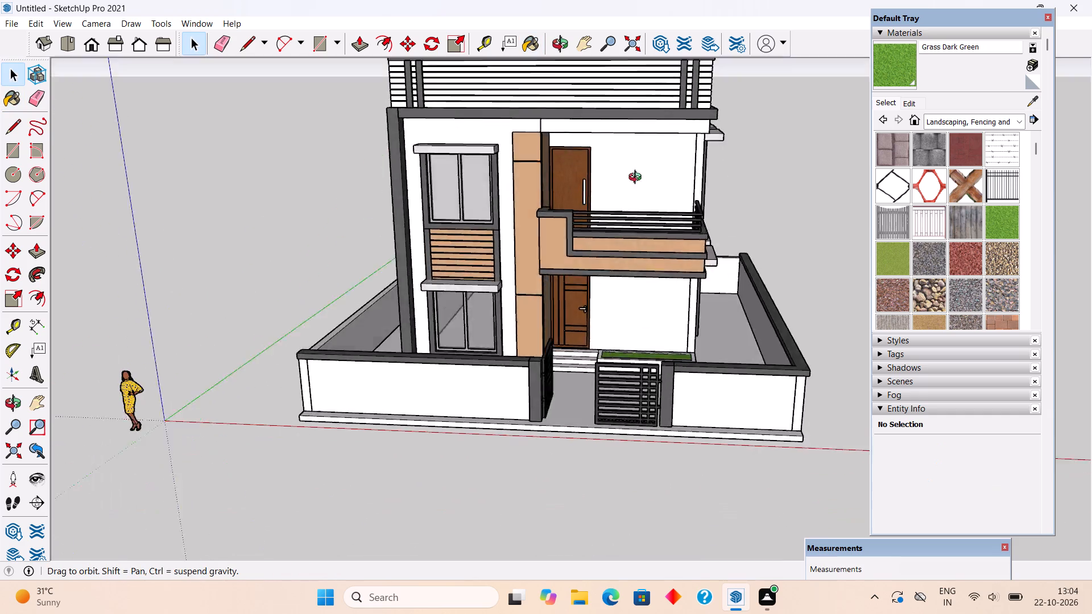
middle_drag(638, 179, 621, 130)
scroll(622, 201, up, 4)
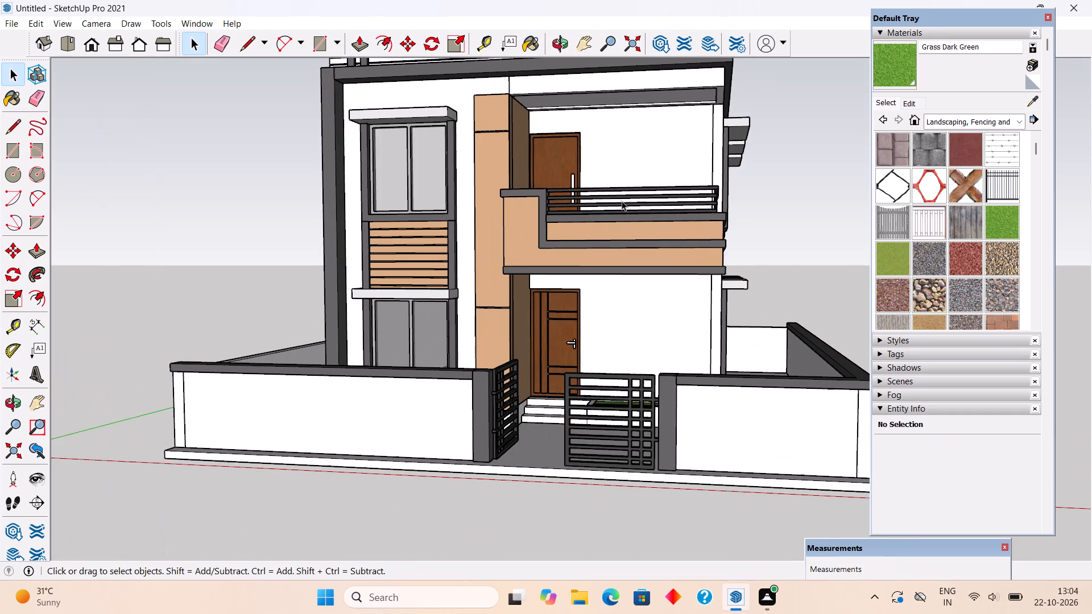
scroll(622, 201, down, 5)
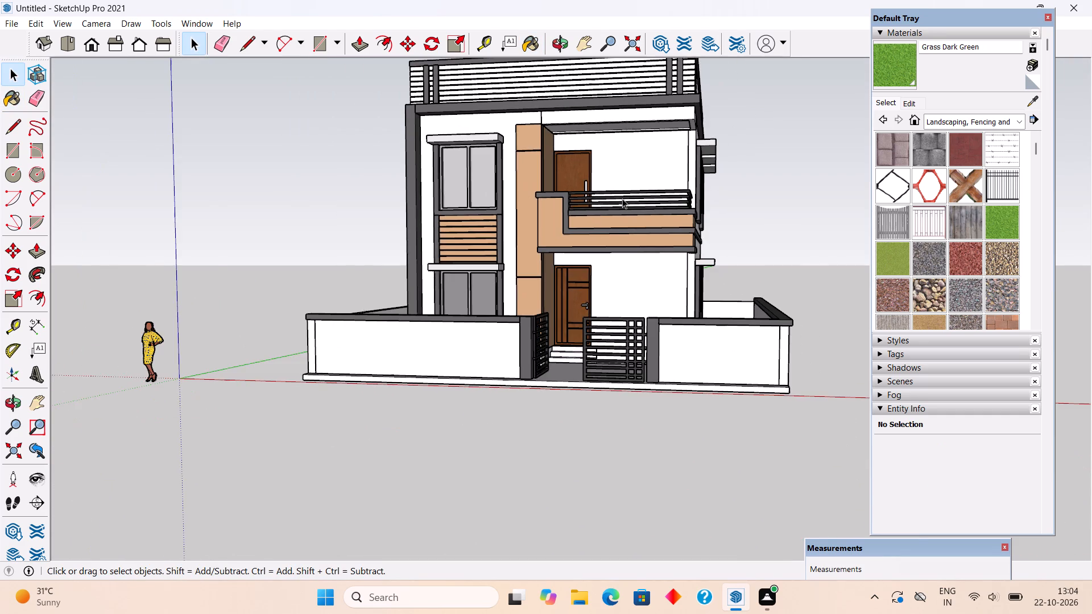
scroll(622, 198, down, 3)
scroll(671, 74, up, 5)
middle_drag(671, 93, 536, 110)
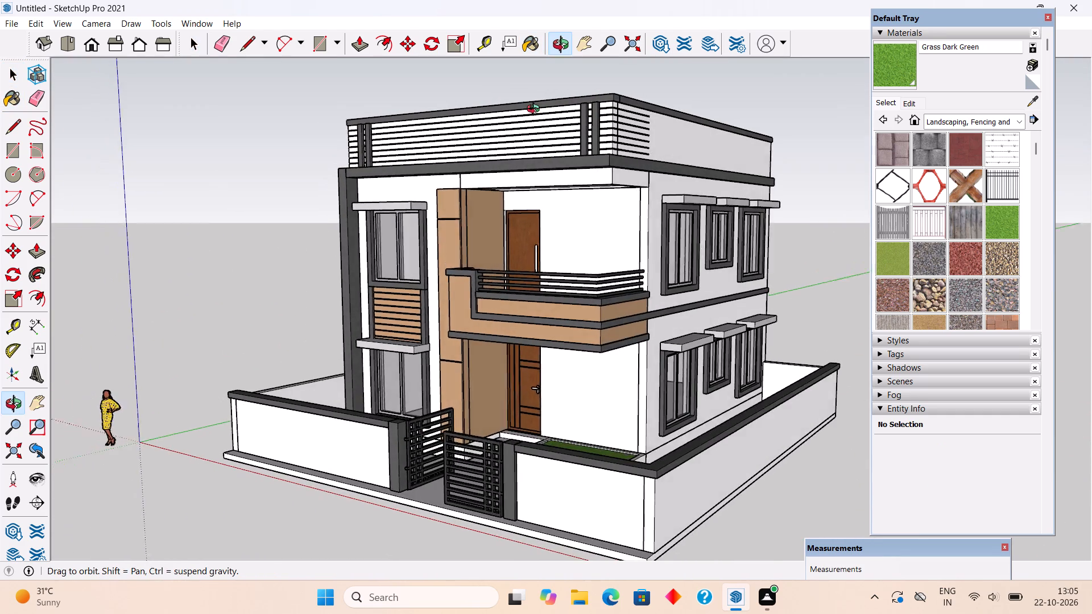
middle_drag(536, 110, 523, 110)
scroll(523, 110, down, 2)
middle_drag(524, 121, 553, 134)
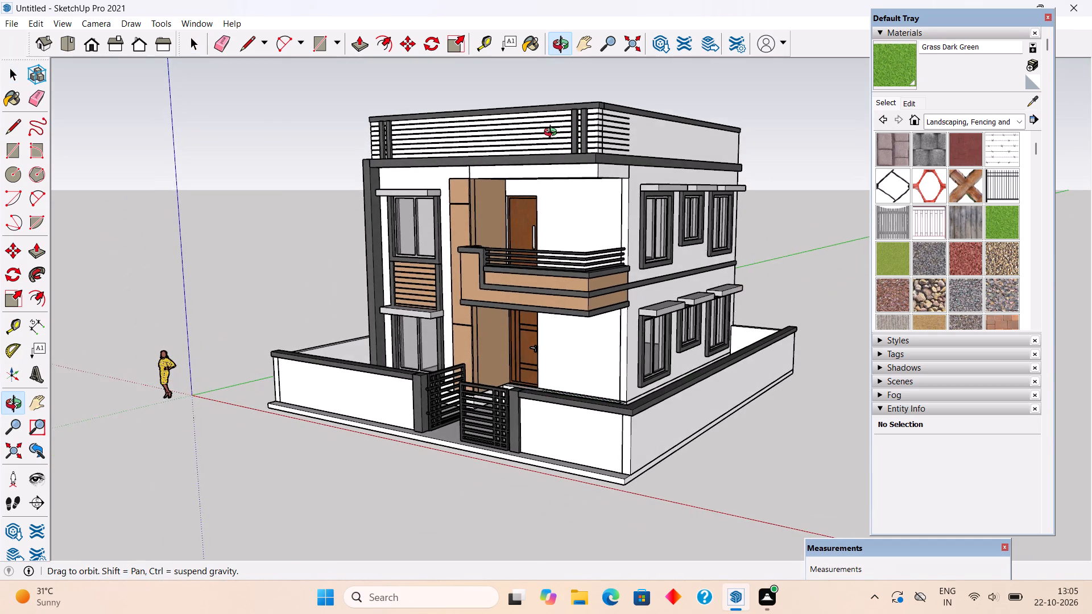
middle_drag(553, 134, 562, 155)
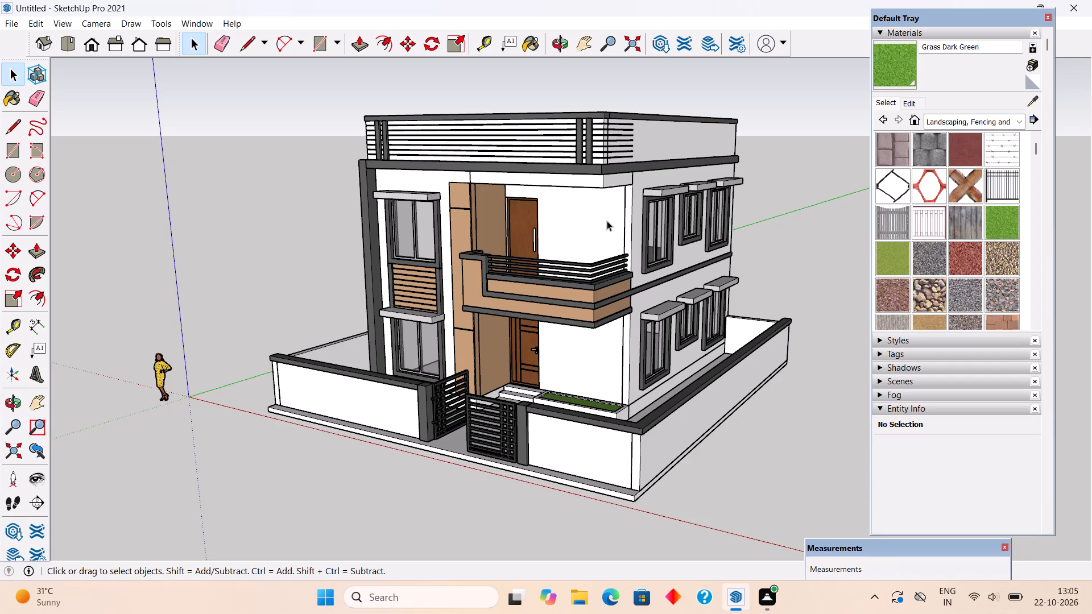
middle_drag(596, 329, 788, 371)
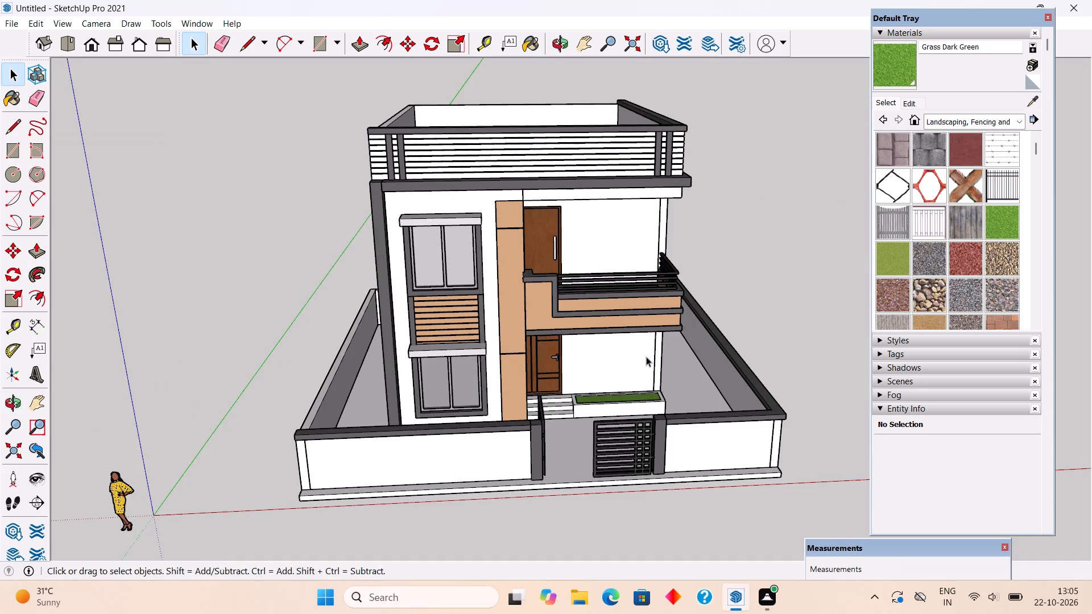
Sample Color C02 from the accent wall beside the balcony and paint the recessed ceiling face above the balcony with it.
middle_drag(640, 341, 425, 163)
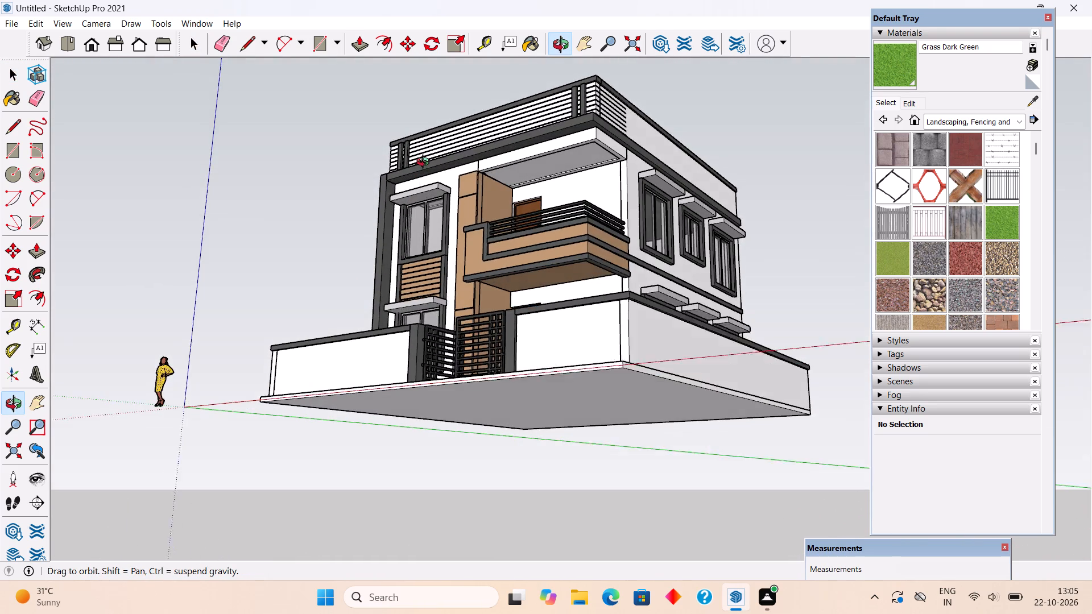
middle_drag(425, 163, 428, 156)
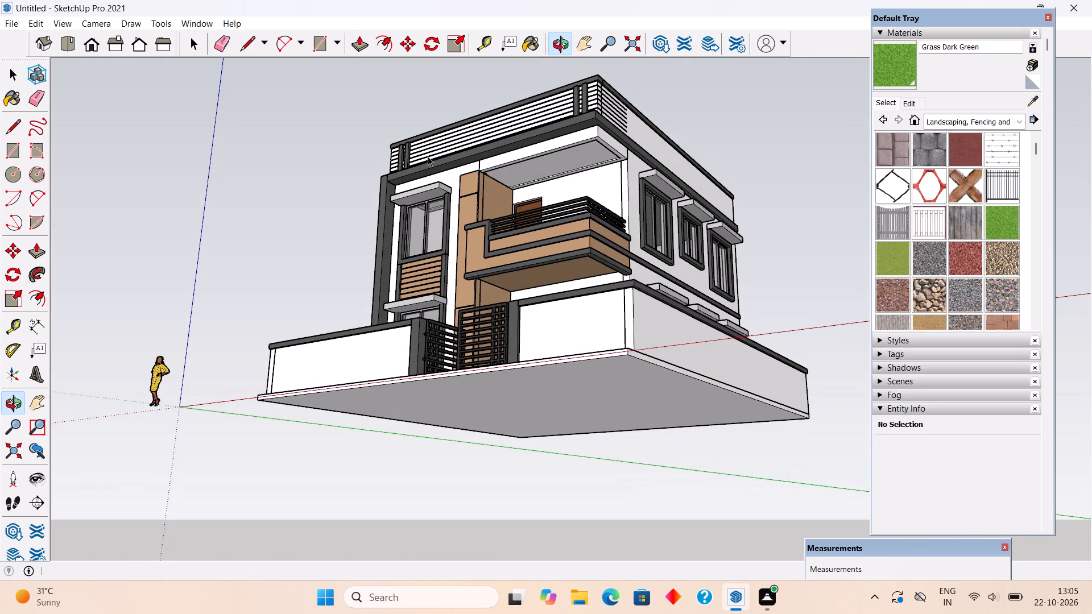
scroll(428, 156, up, 3)
middle_drag(602, 185, 474, 191)
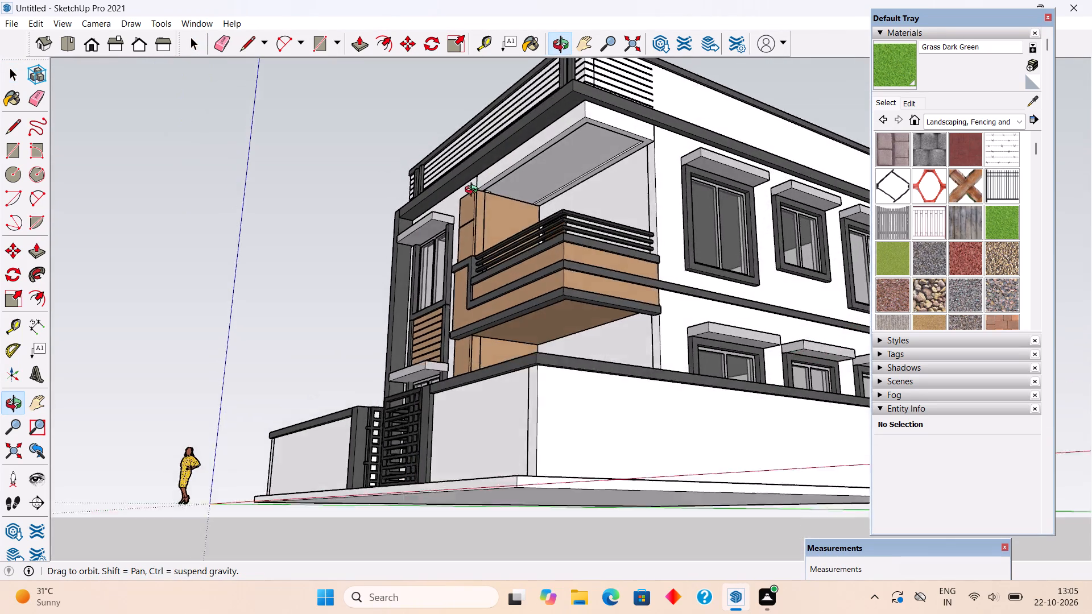
middle_drag(474, 191, 407, 208)
scroll(544, 192, up, 5)
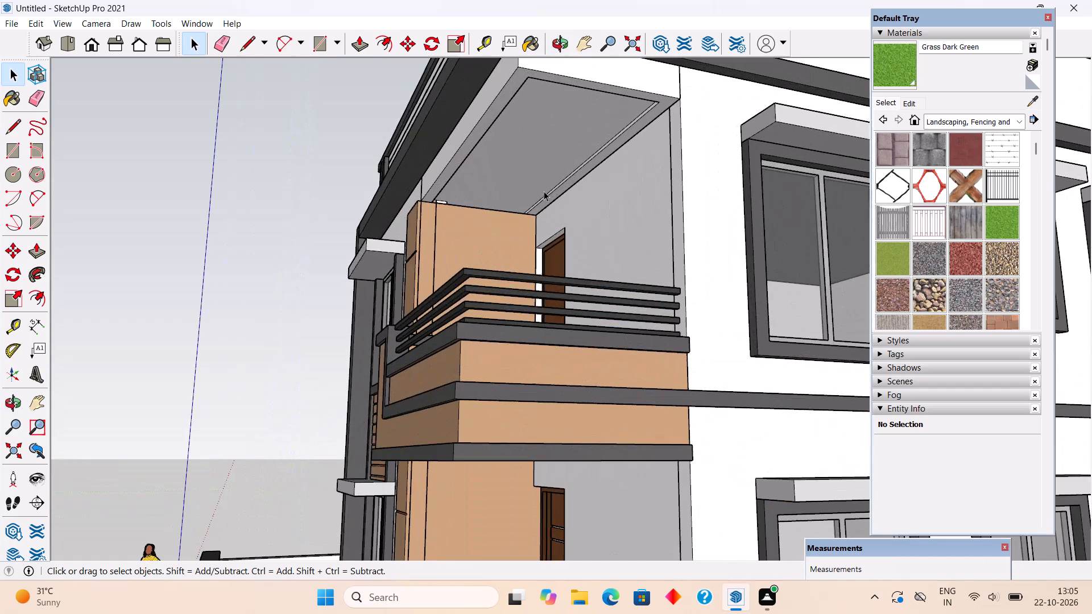
triple_click(538, 176)
click(538, 158)
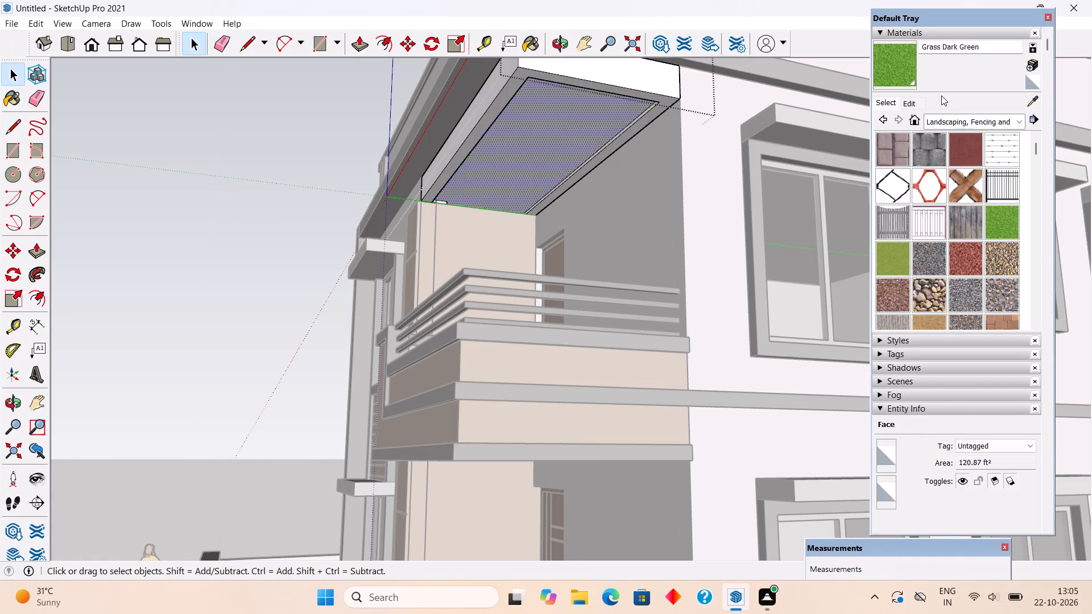
click(1028, 99)
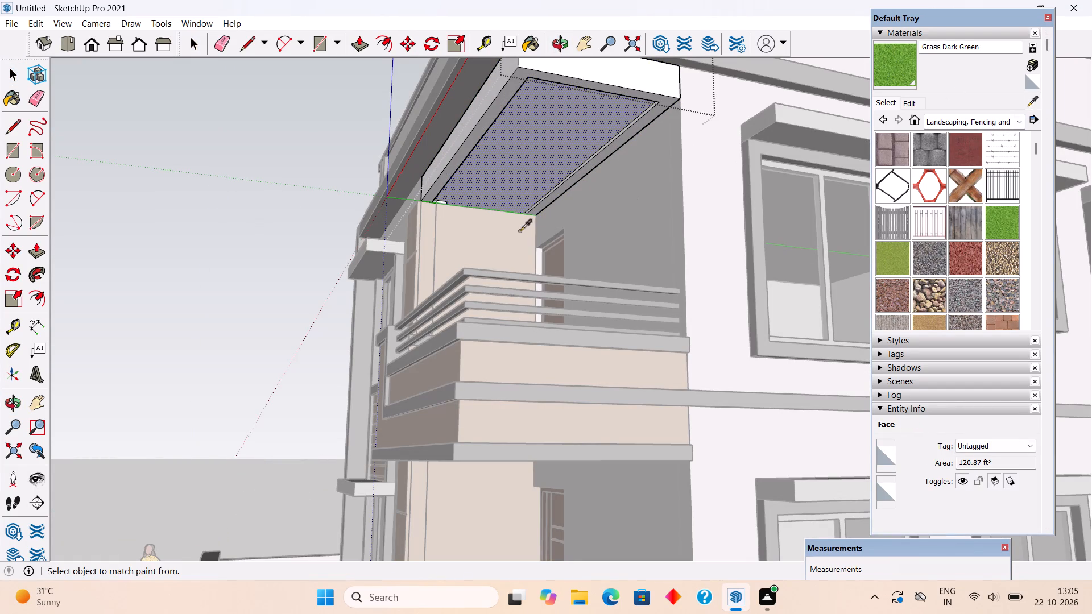
click(512, 236)
click(520, 136)
key(space)
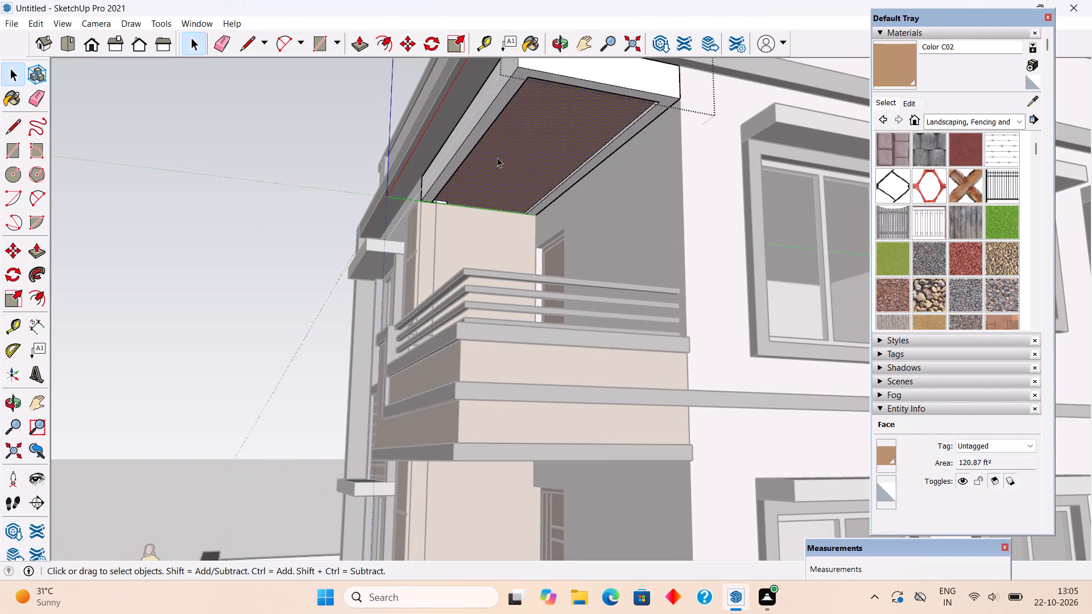
click(278, 178)
Examine the painted balcony ceiling and the front facade from the corner, from below and from the front.
scroll(278, 178, down, 5)
middle_drag(320, 250, 408, 300)
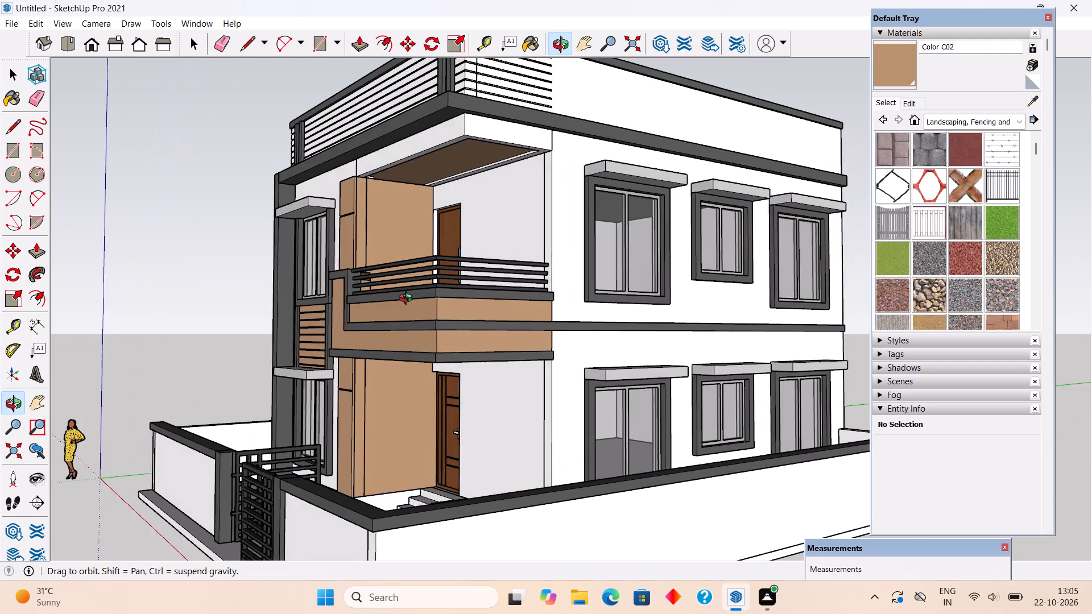
middle_drag(408, 300, 605, 252)
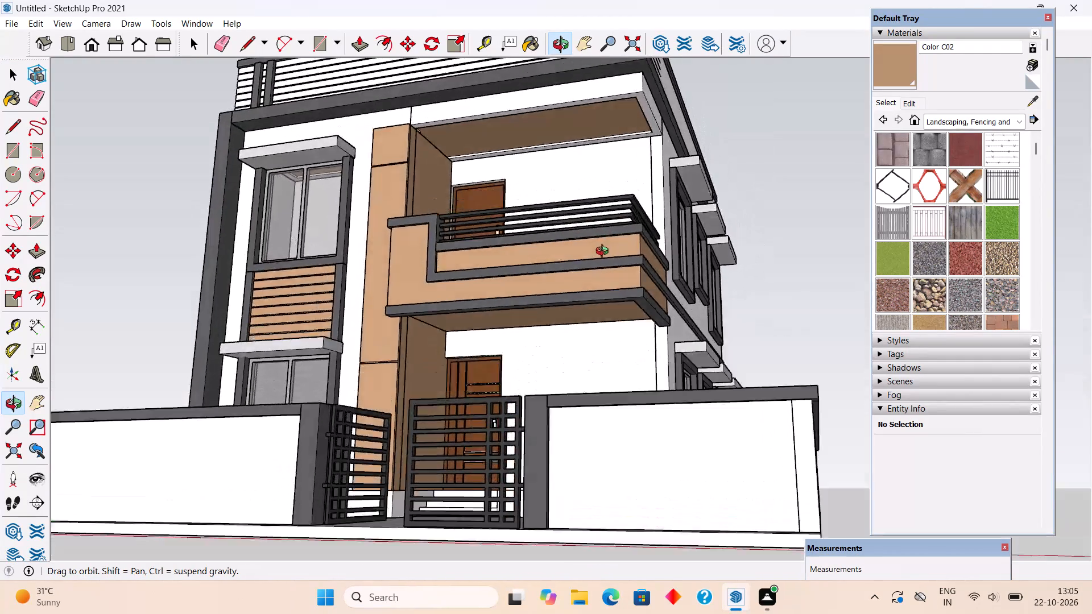
middle_drag(605, 252, 607, 310)
scroll(607, 310, down, 3)
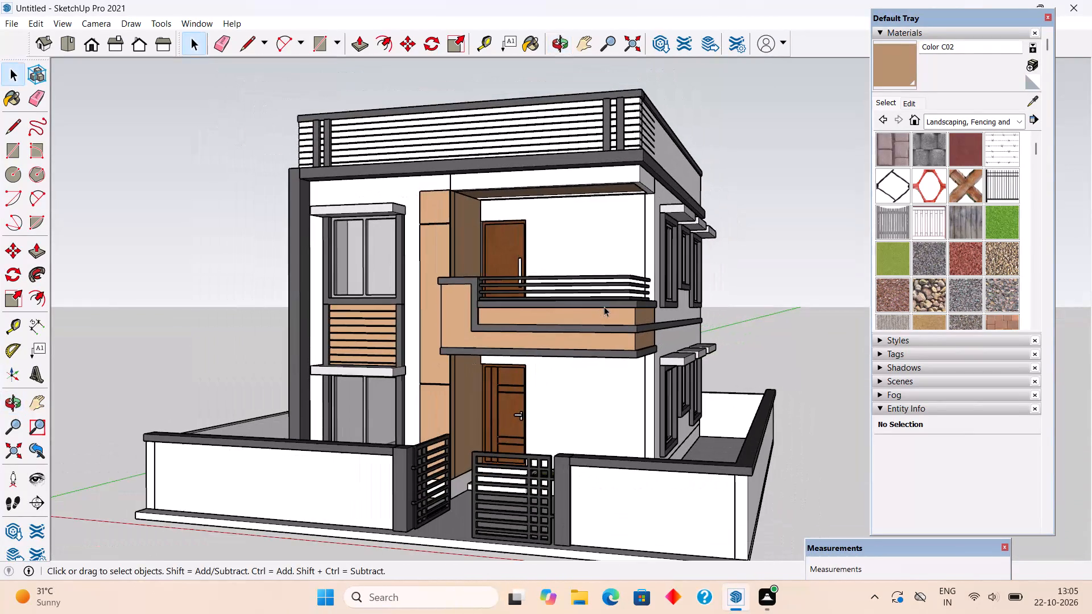
scroll(604, 306, down, 1)
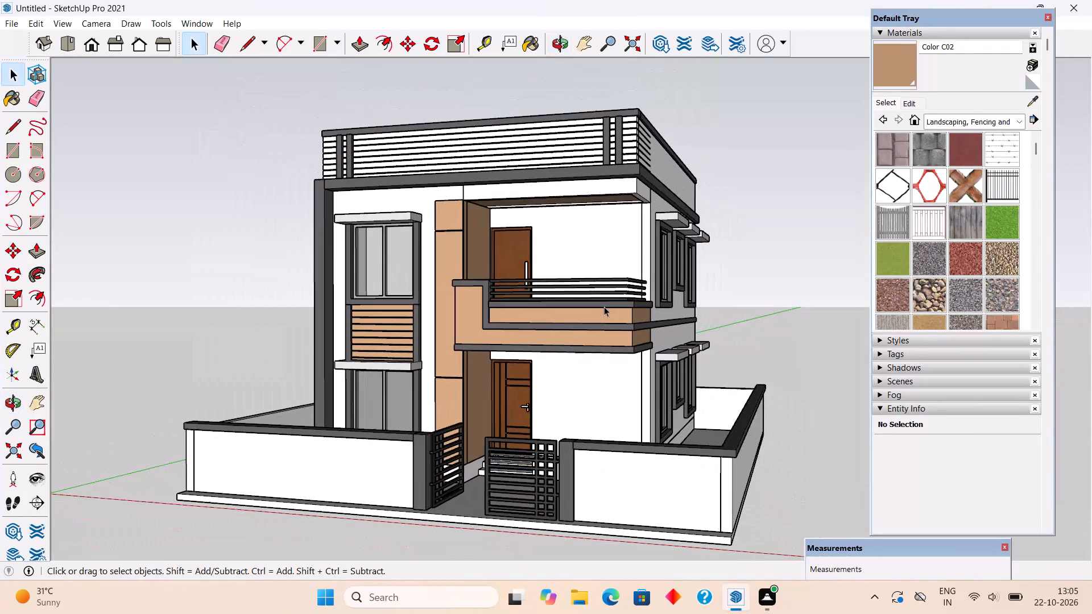
scroll(604, 306, down, 1)
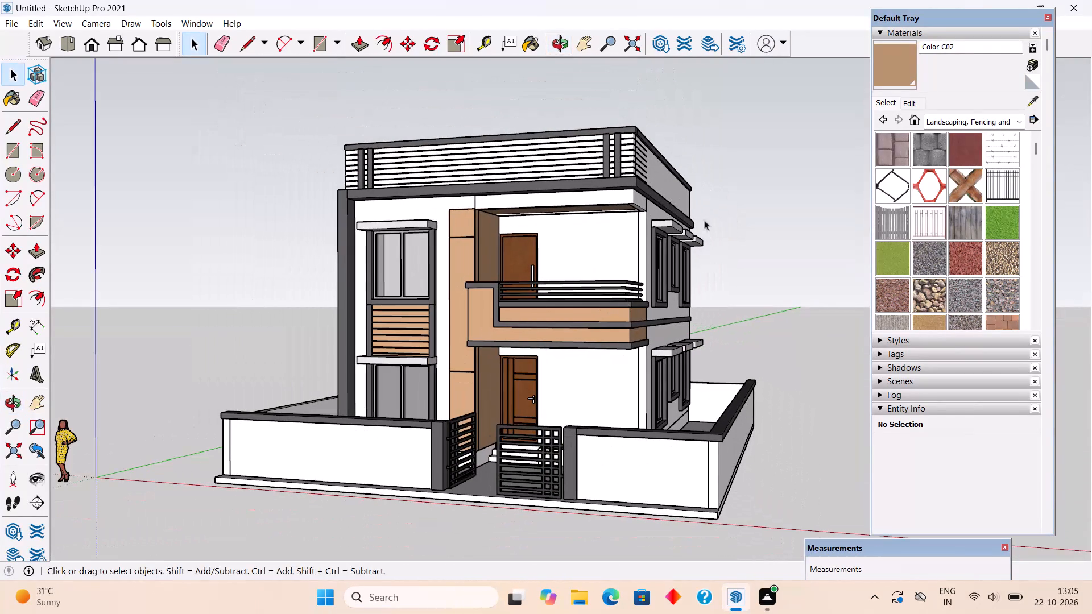
click(710, 211)
middle_drag(693, 239, 557, 221)
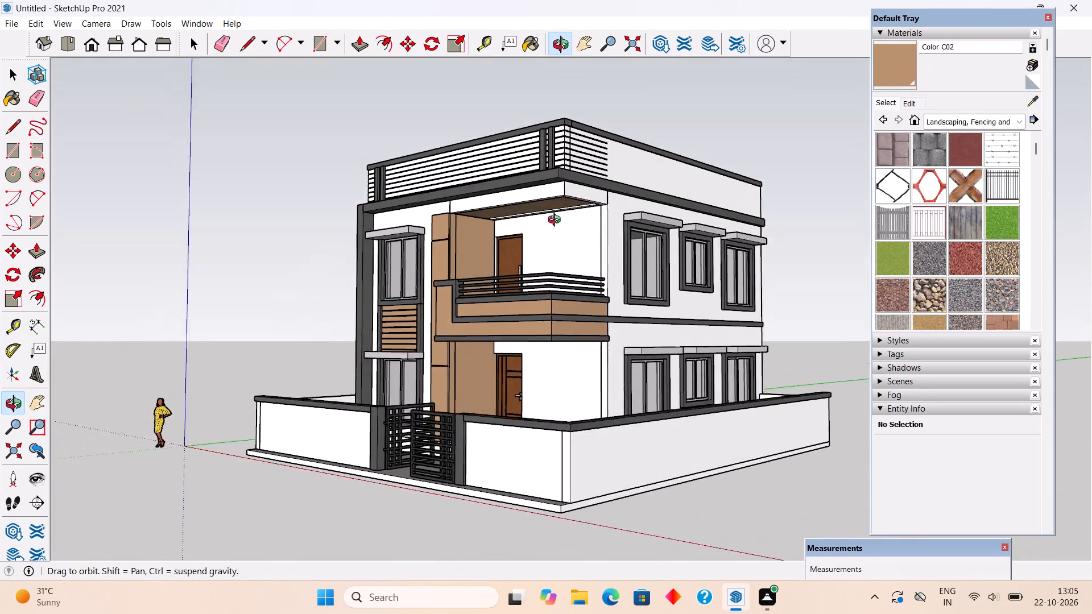
middle_drag(557, 221, 709, 287)
scroll(709, 287, down, 2)
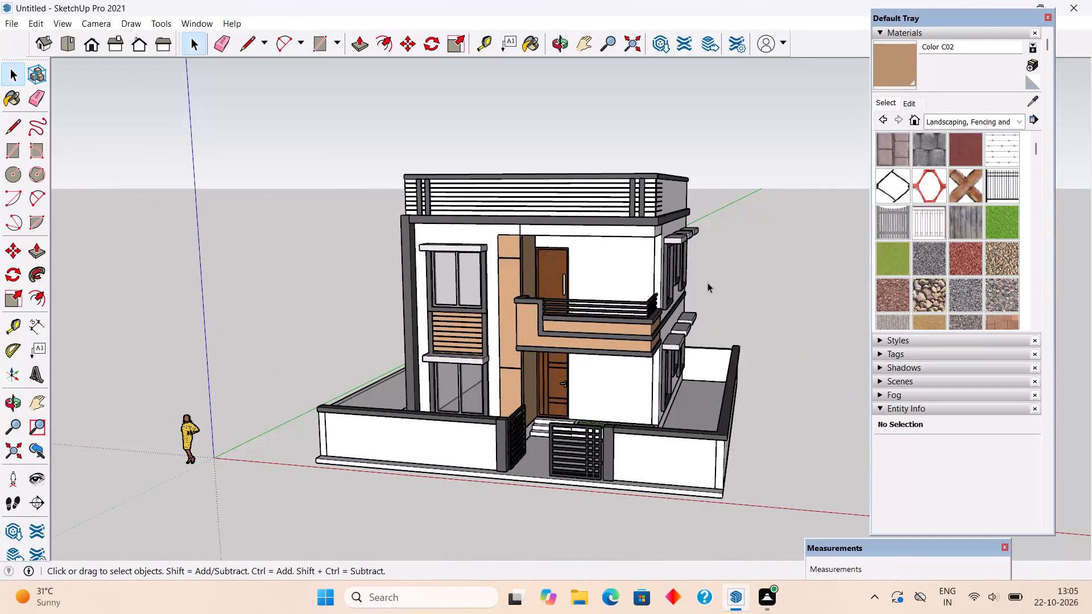
Examine the side windows, roof, rear wall and opposite side wall, ending at the front facade.
middle_drag(681, 309, 322, 428)
middle_drag(607, 393, 283, 370)
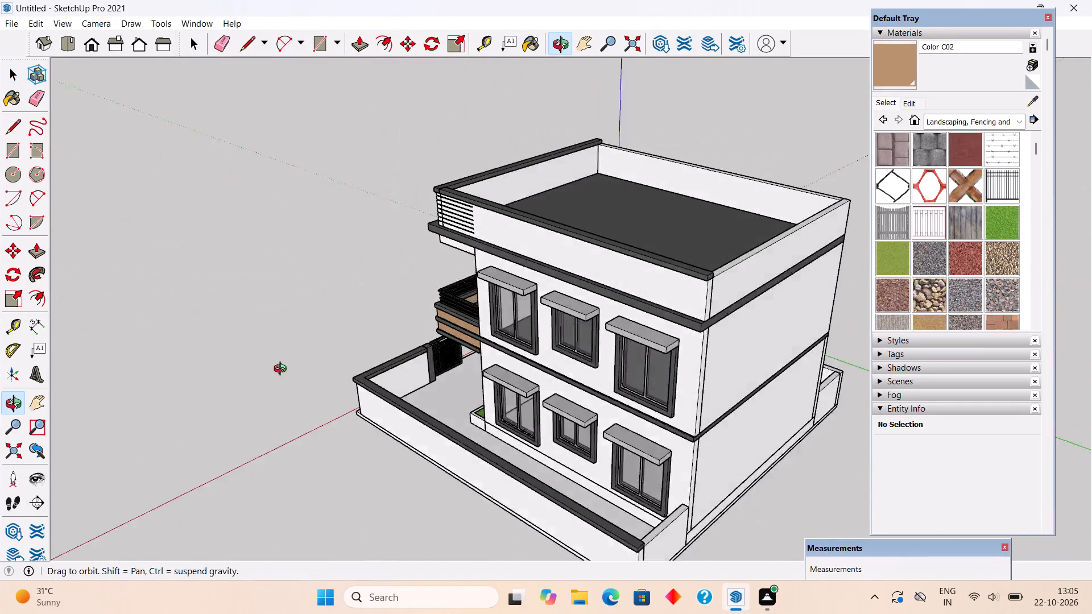
middle_drag(283, 370, 205, 344)
middle_drag(461, 322, 254, 287)
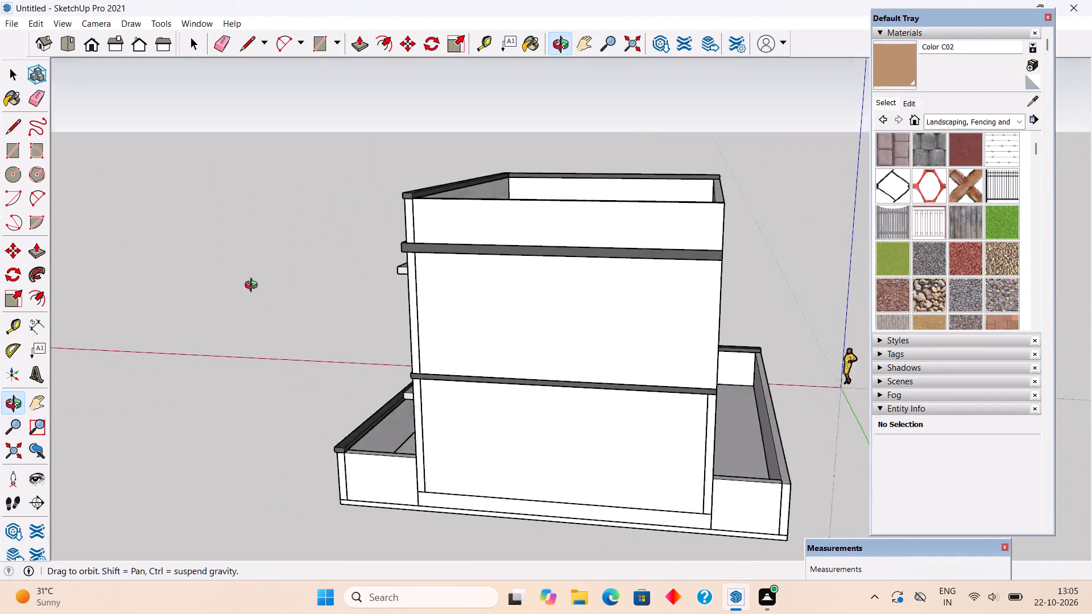
middle_drag(254, 287, 515, 308)
scroll(404, 310, up, 3)
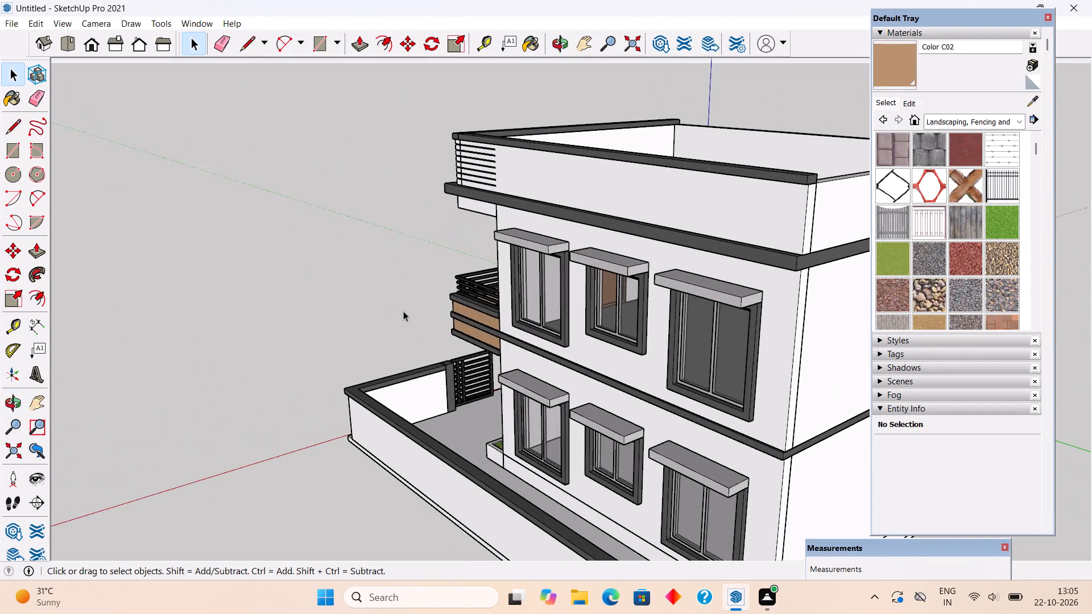
middle_drag(403, 311, 586, 311)
scroll(586, 311, down, 9)
middle_drag(403, 334, 799, 347)
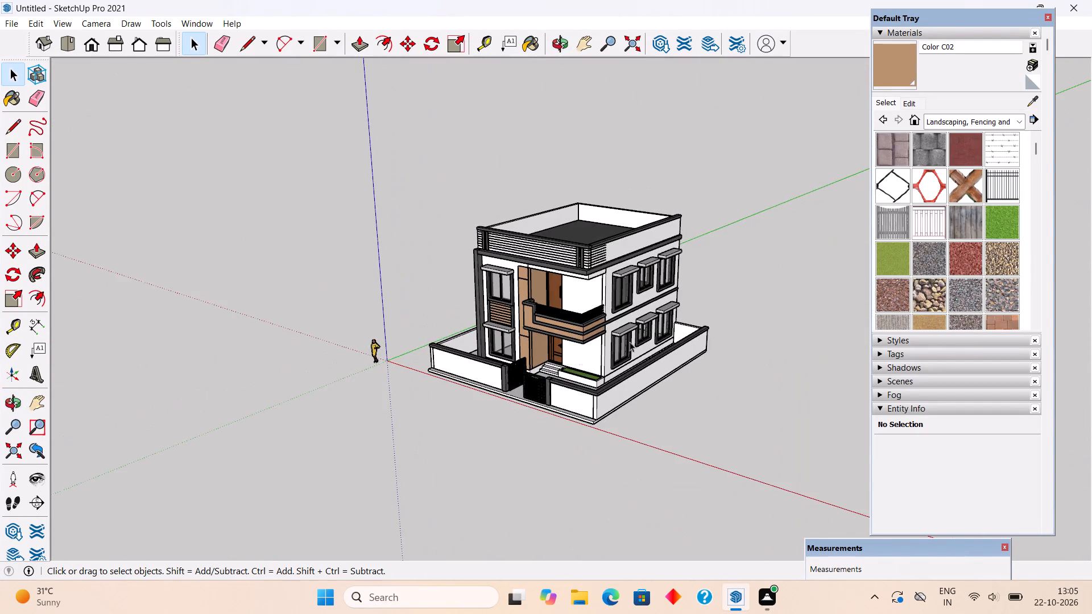
scroll(561, 380, up, 3)
middle_drag(358, 335, 669, 283)
scroll(643, 248, up, 2)
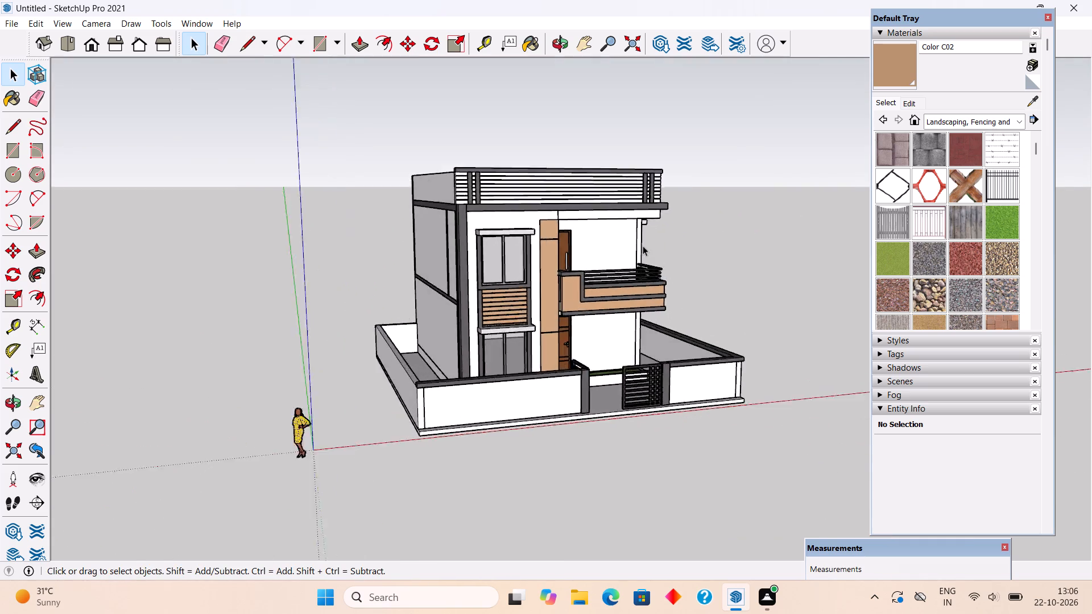
scroll(643, 246, up, 4)
middle_drag(593, 260, 446, 186)
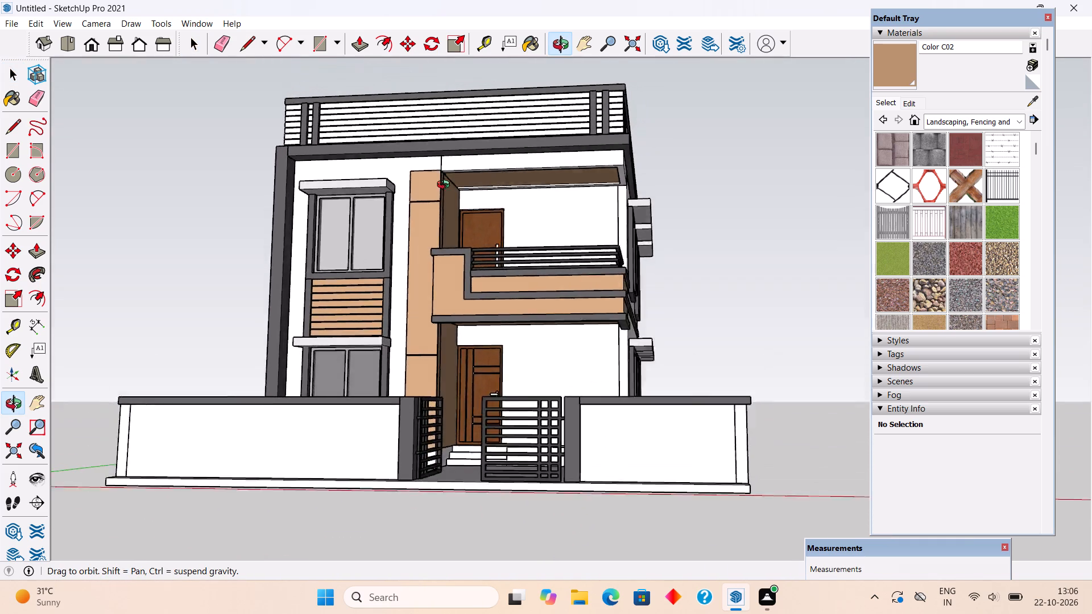
middle_drag(446, 186, 465, 161)
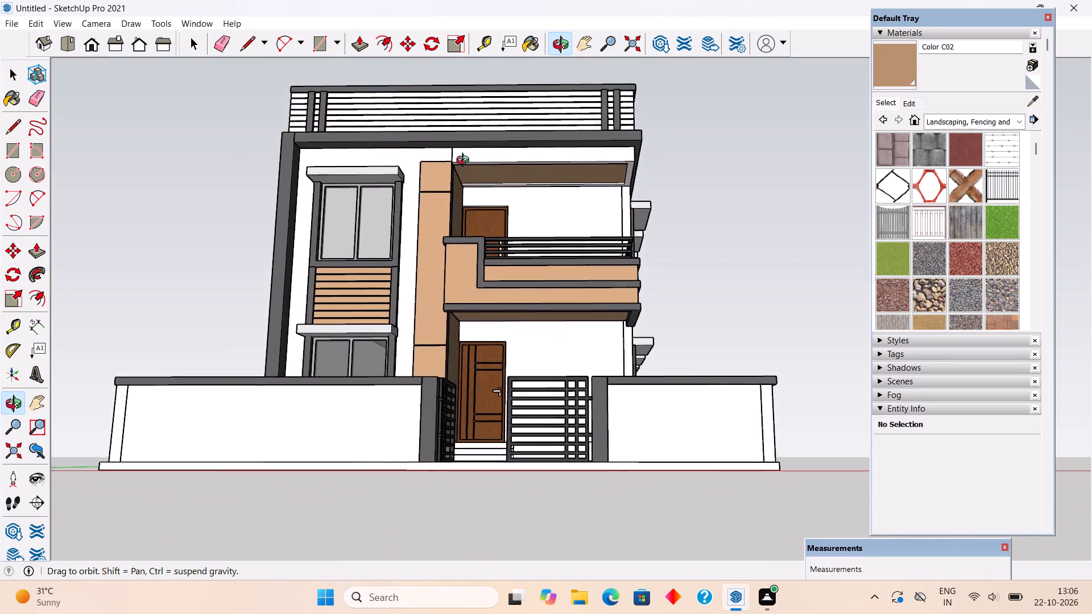
Examine the front facade, open gate, planter and side windows from the front and from the corner.
middle_drag(465, 161, 332, 256)
scroll(332, 256, up, 3)
scroll(369, 357, up, 4)
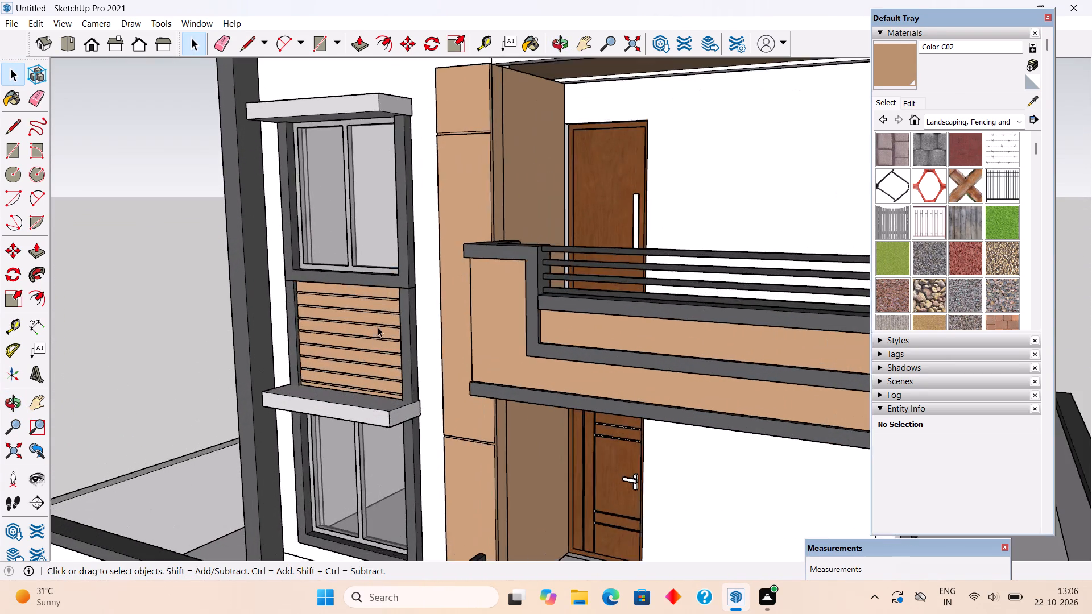
scroll(378, 327, down, 11)
scroll(403, 450, up, 6)
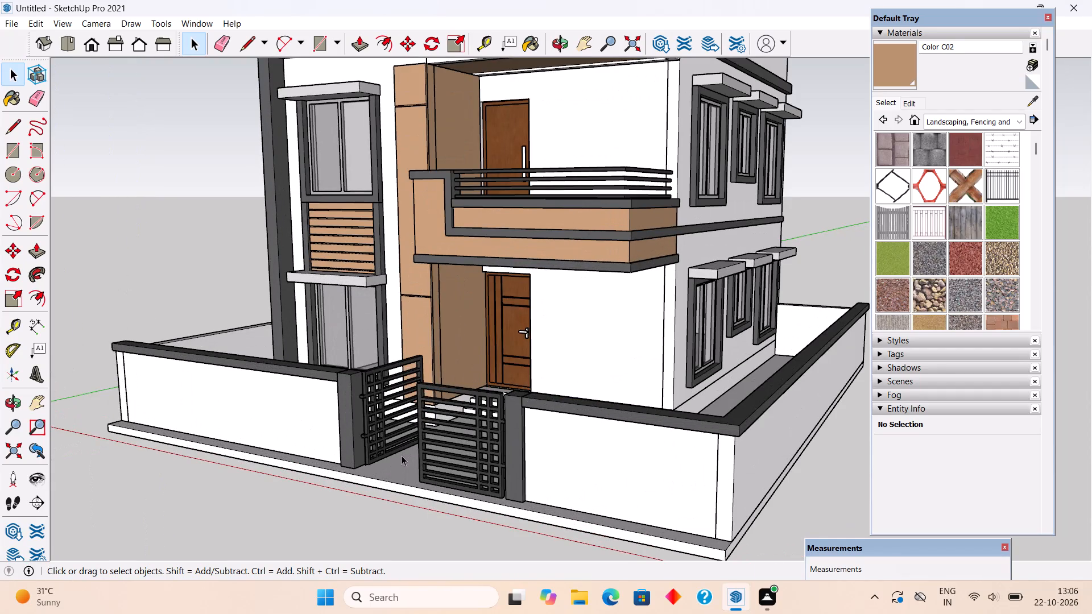
middle_drag(401, 456, 657, 462)
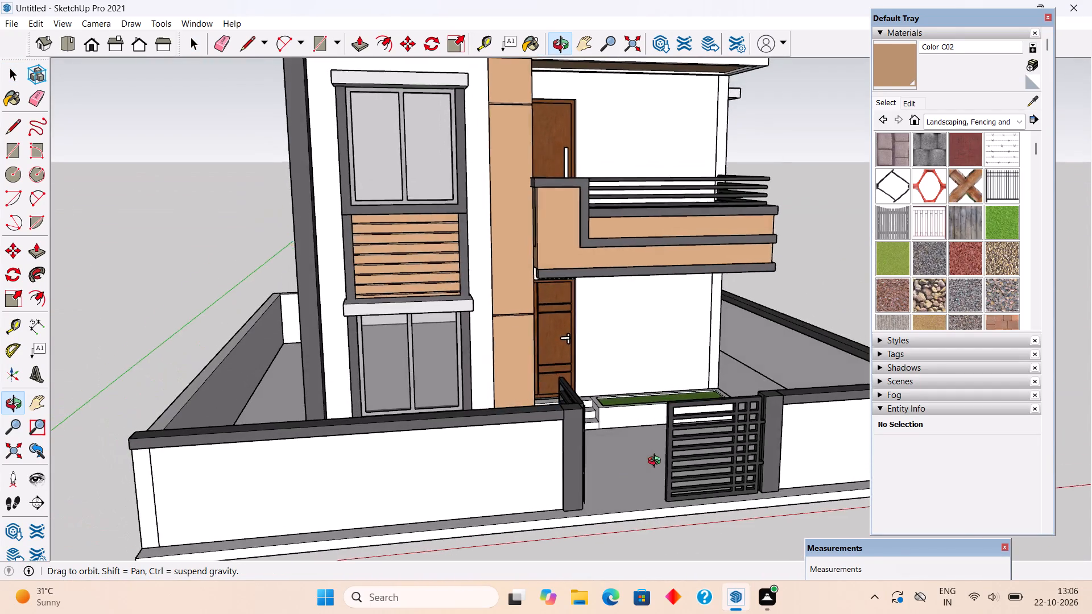
middle_drag(657, 462, 529, 497)
scroll(529, 497, down, 2)
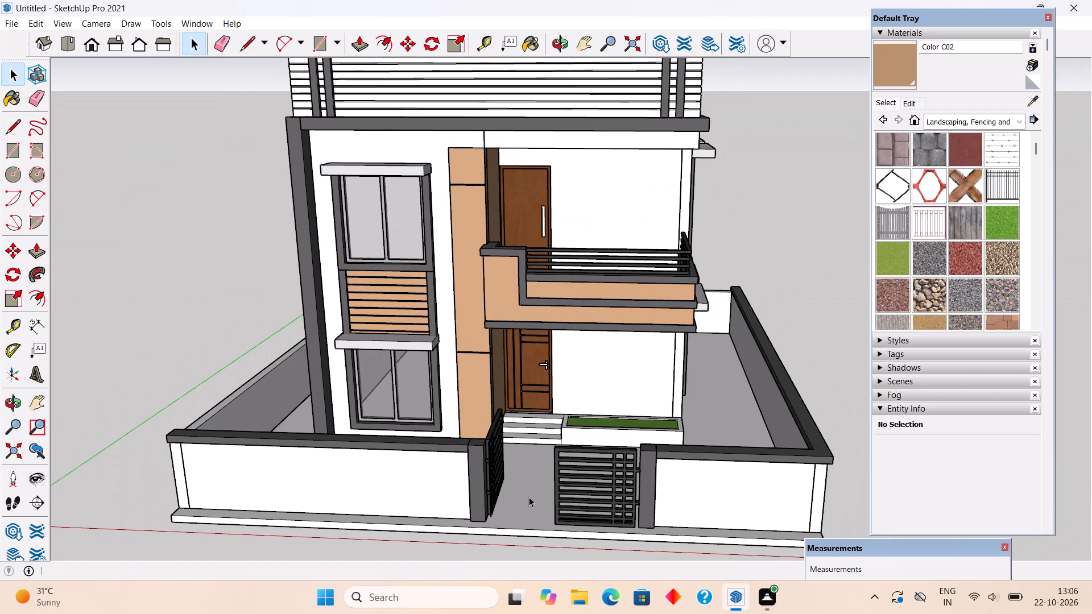
scroll(529, 497, down, 1)
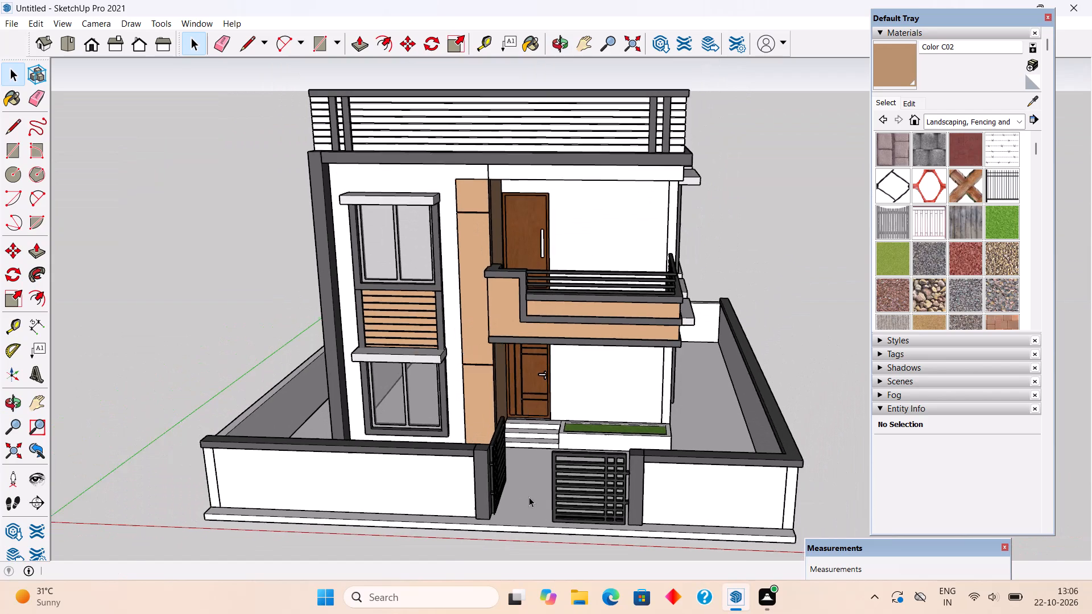
scroll(529, 497, down, 2)
middle_drag(571, 435, 498, 358)
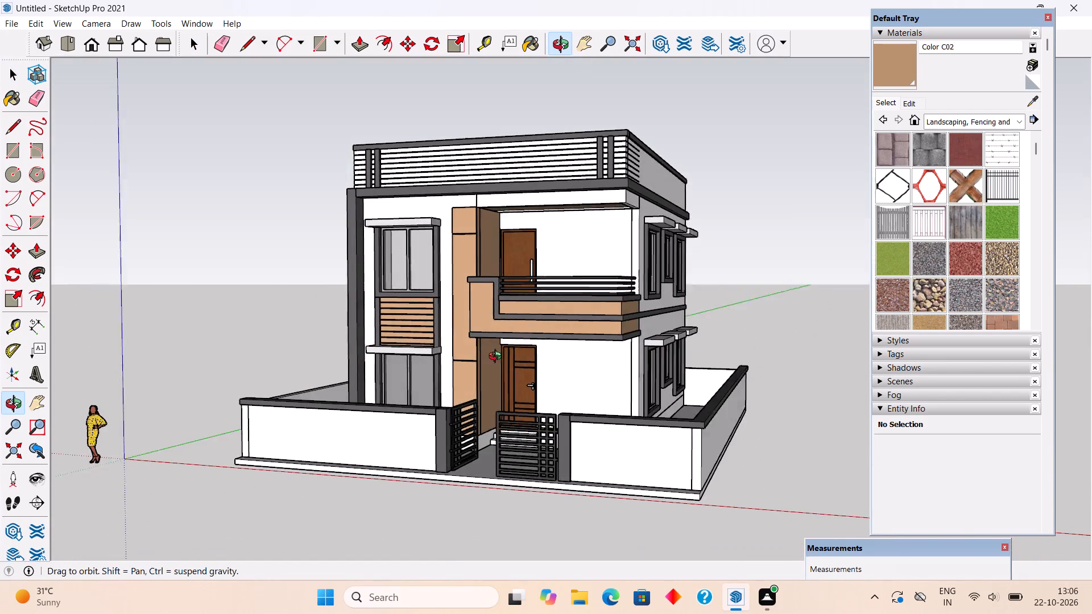
middle_drag(498, 358, 457, 366)
scroll(457, 366, up, 1)
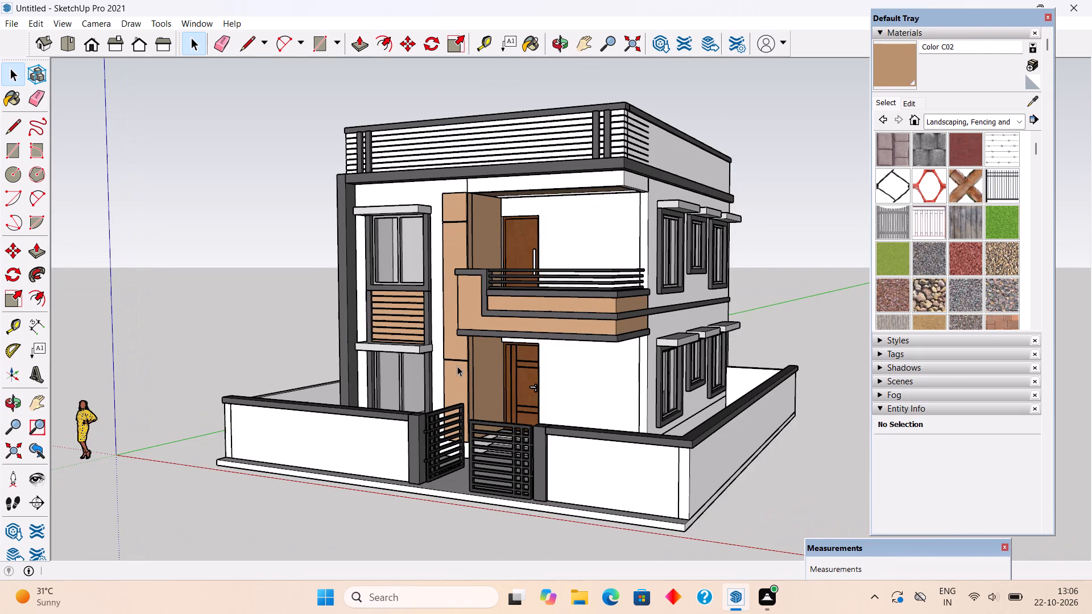
scroll(457, 366, up, 1)
scroll(461, 358, down, 2)
middle_drag(488, 345, 371, 339)
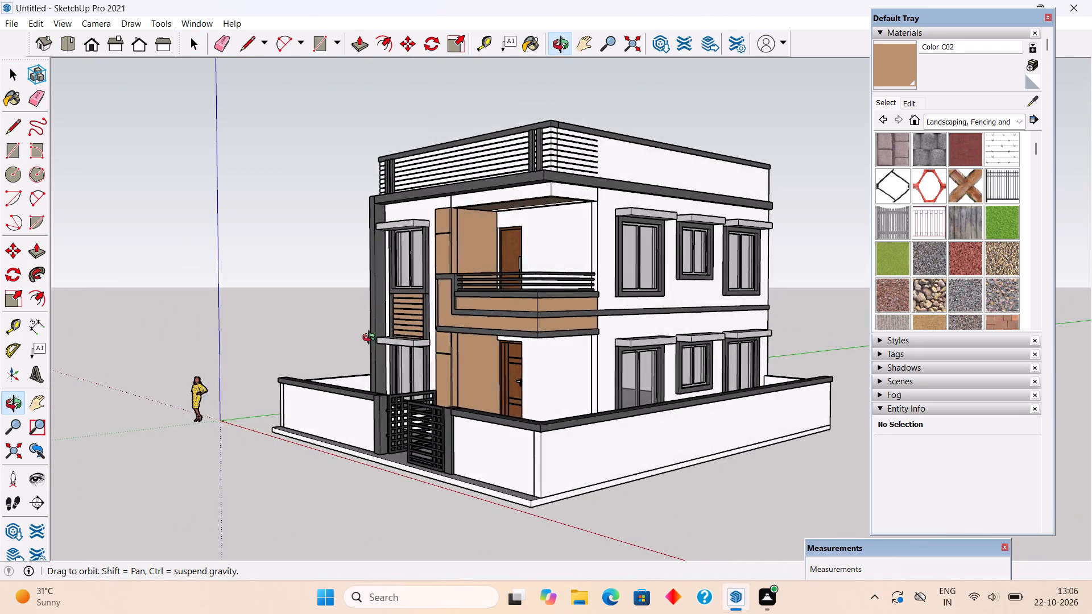
middle_drag(371, 339, 431, 359)
scroll(431, 359, up, 1)
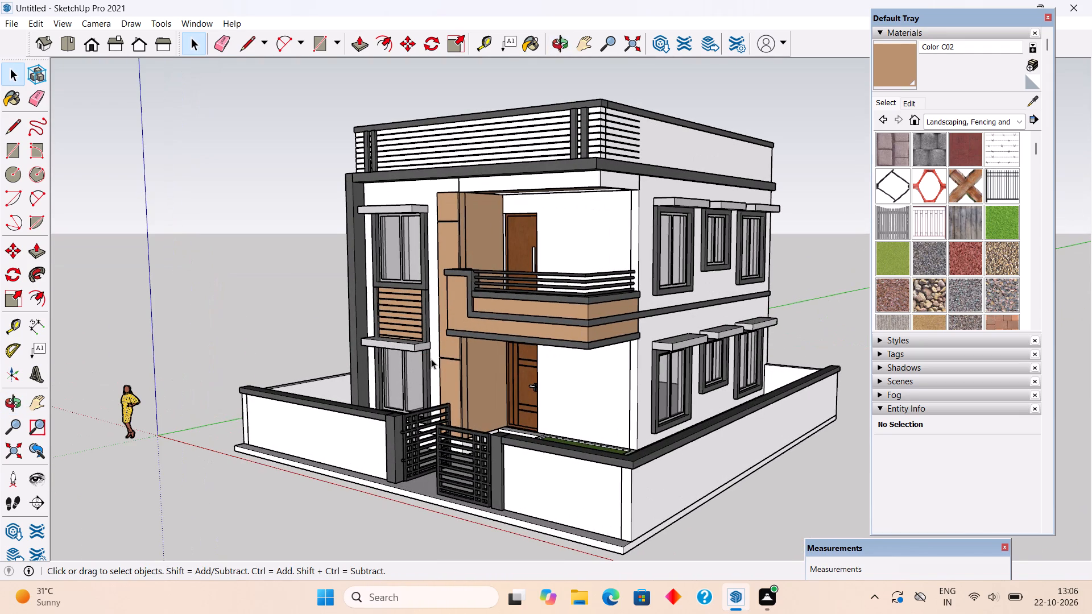
Delete the scale figure of the woman standing near the origin.
click(127, 401)
key(Delete)
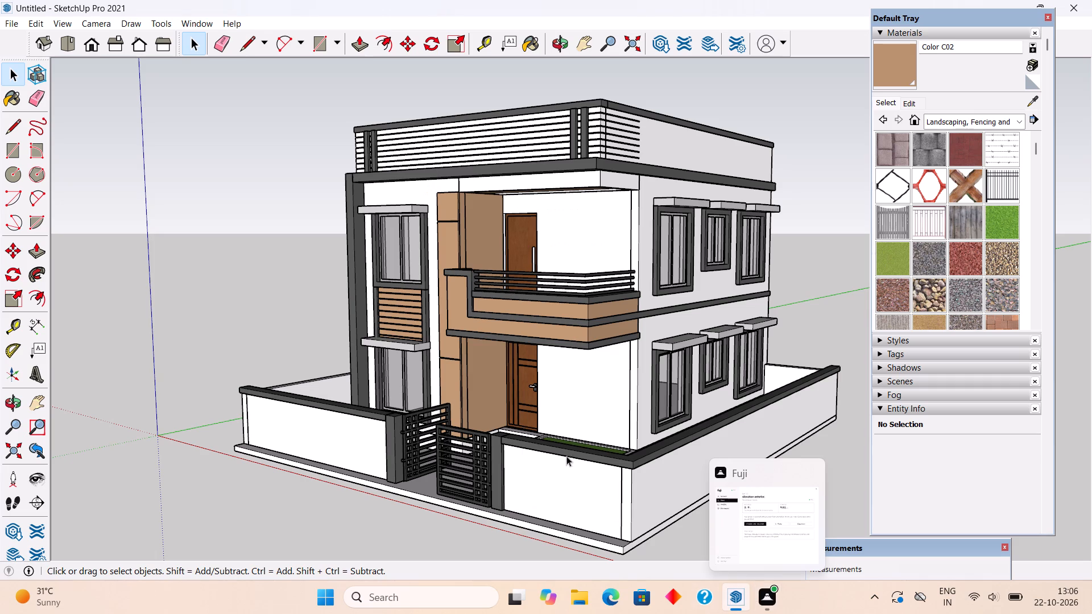
Examine the house from below, from the side-window wall and from the front corner.
middle_drag(469, 363, 413, 272)
scroll(413, 272, down, 2)
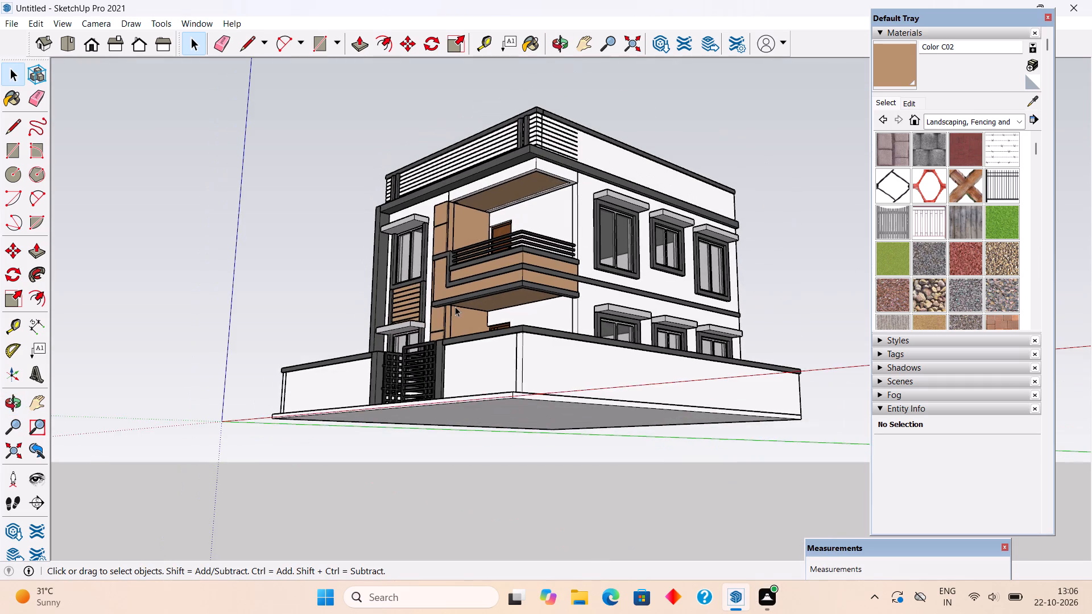
scroll(455, 306, up, 2)
middle_drag(547, 382, 269, 341)
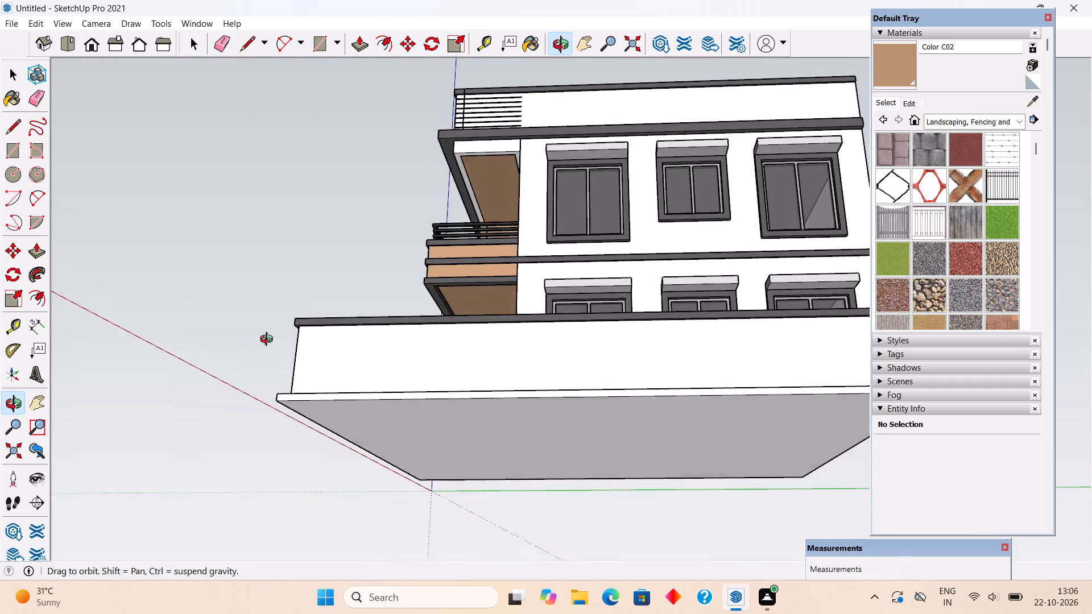
middle_drag(269, 341, 677, 467)
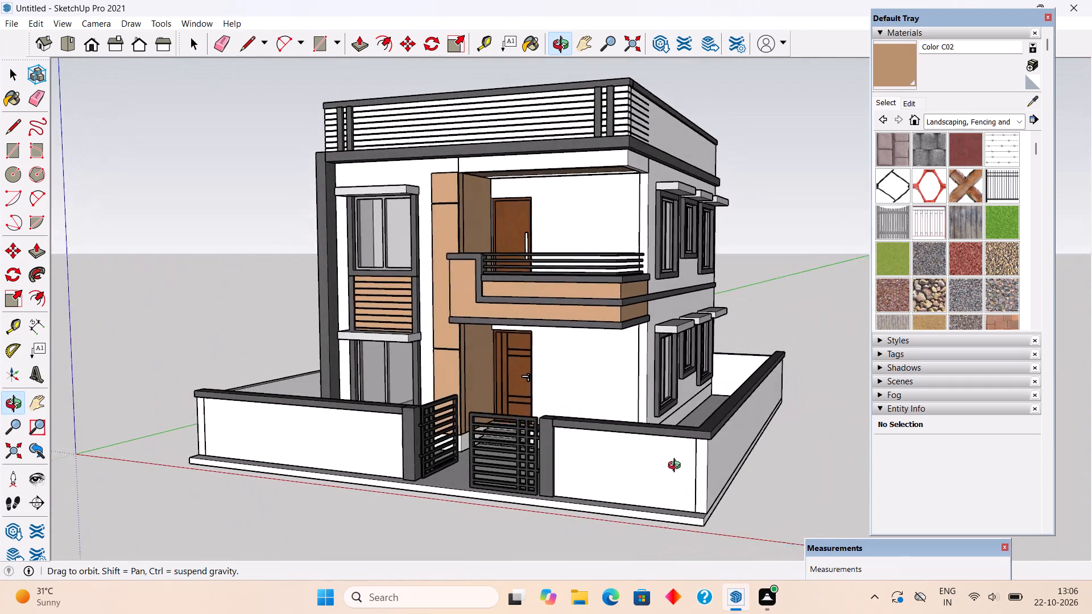
middle_drag(677, 467, 635, 470)
scroll(609, 320, down, 3)
middle_drag(598, 297, 593, 365)
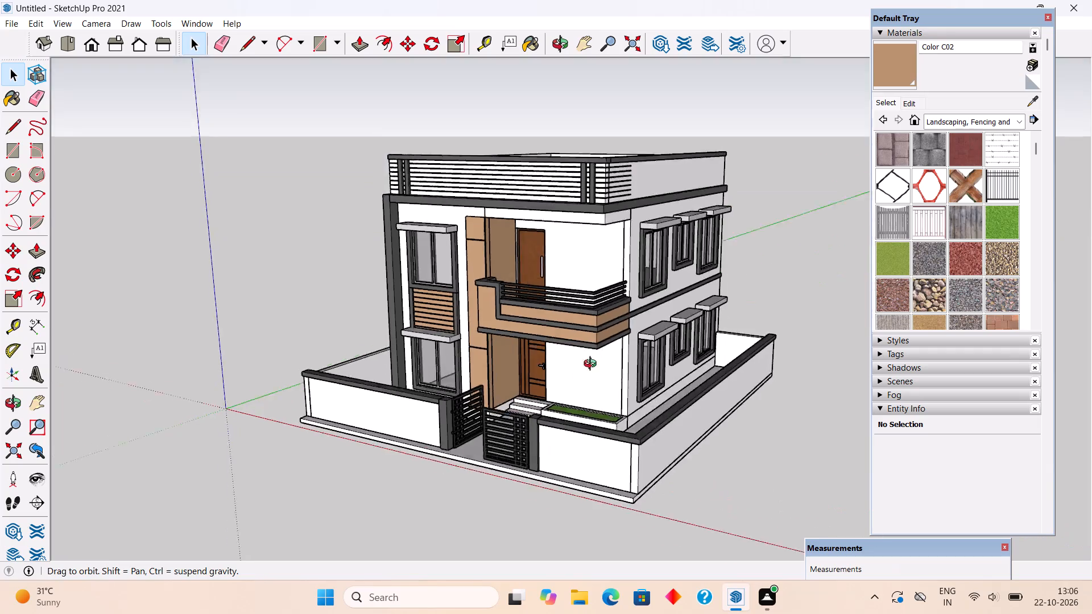
middle_drag(593, 365, 586, 414)
Paint the ground-floor entrance door's handle lever and backplate with Aluminum from the Metal materials.
scroll(516, 458, up, 5)
scroll(510, 394, up, 4)
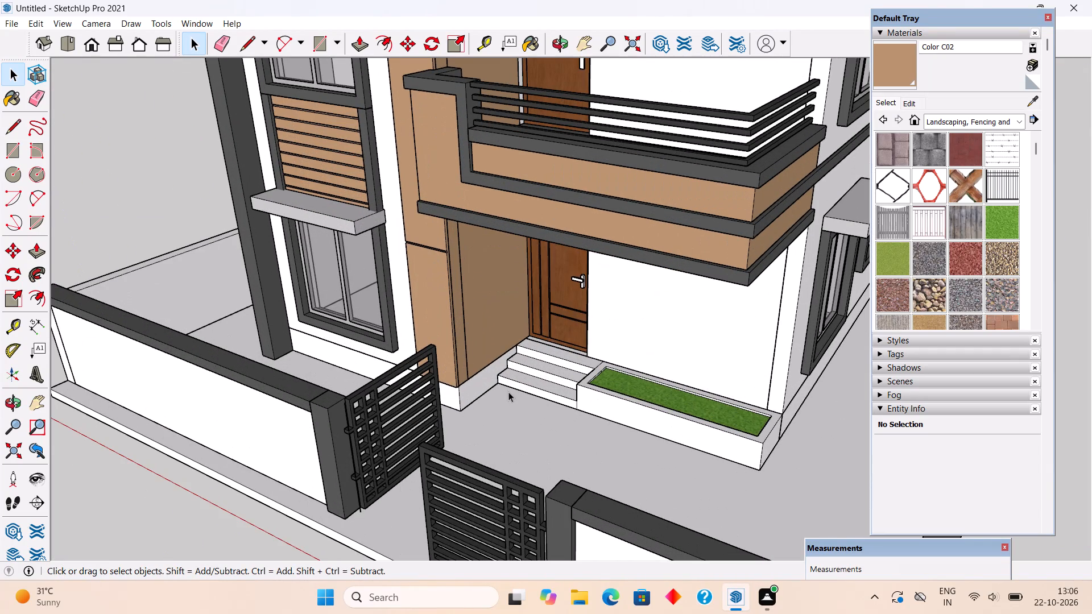
middle_drag(508, 392, 570, 418)
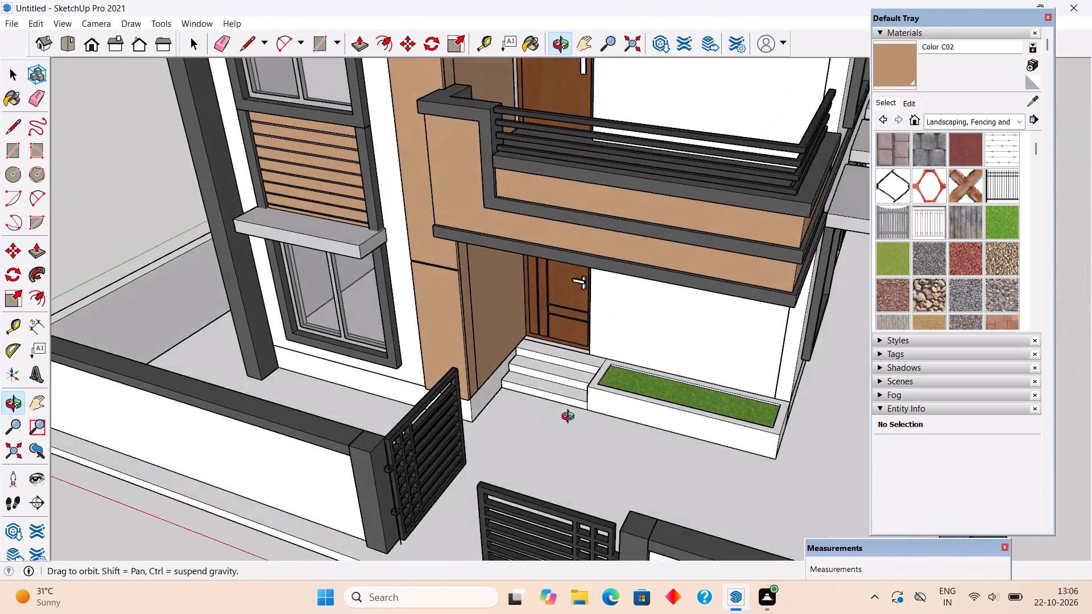
middle_drag(570, 418, 622, 401)
scroll(615, 335, up, 1)
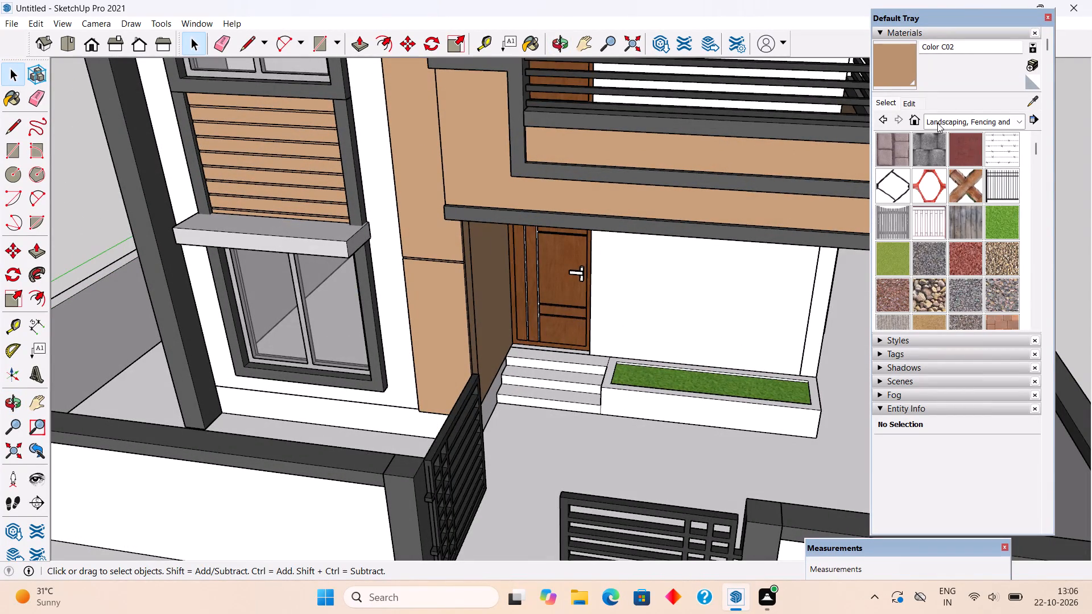
click(937, 123)
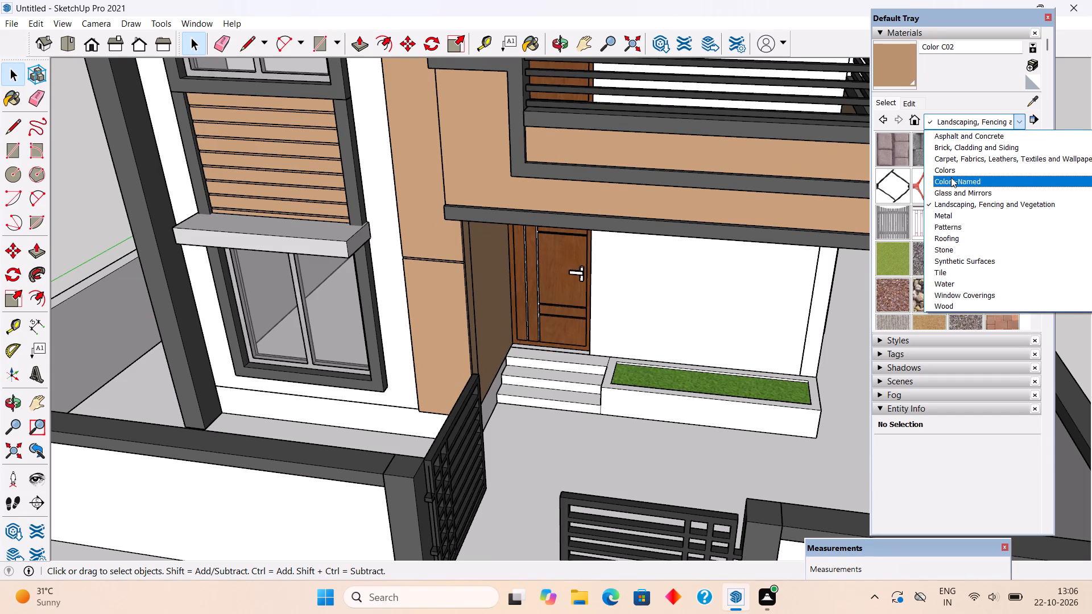
click(957, 212)
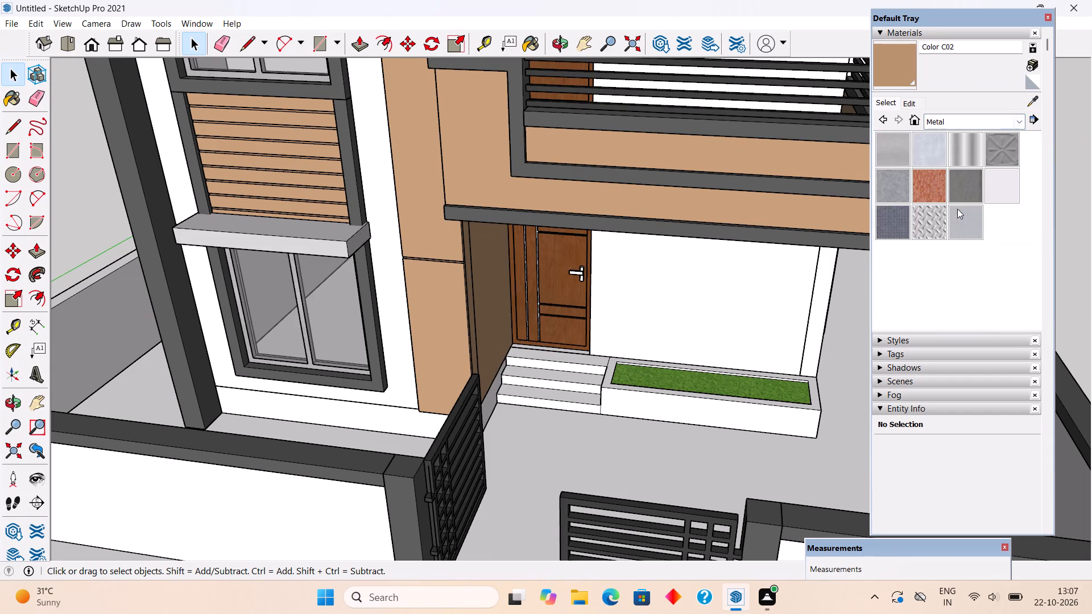
click(903, 148)
scroll(576, 333, up, 5)
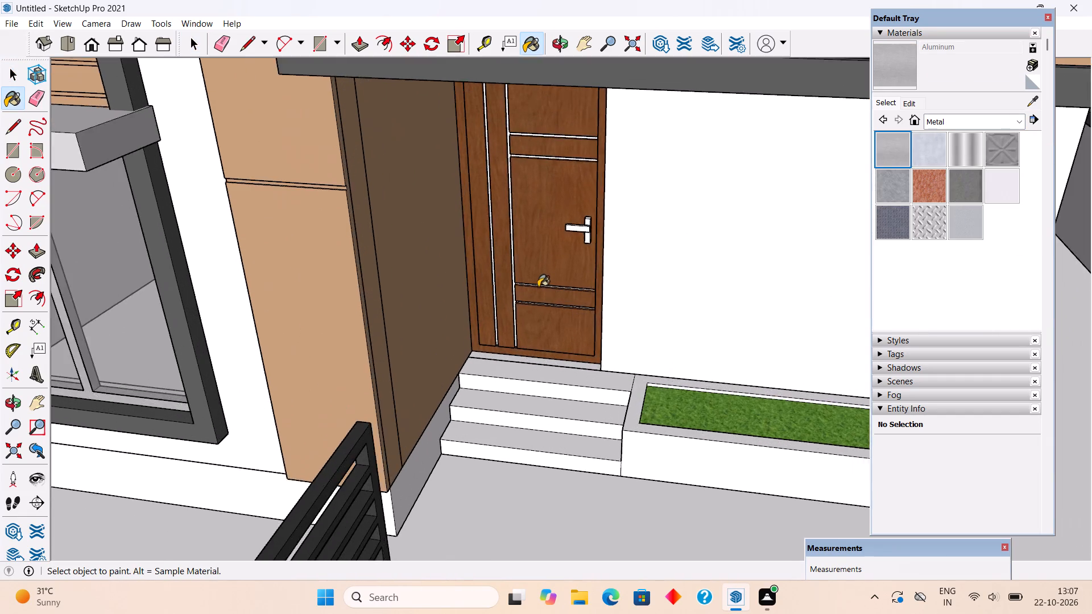
scroll(536, 287, up, 7)
click(613, 163)
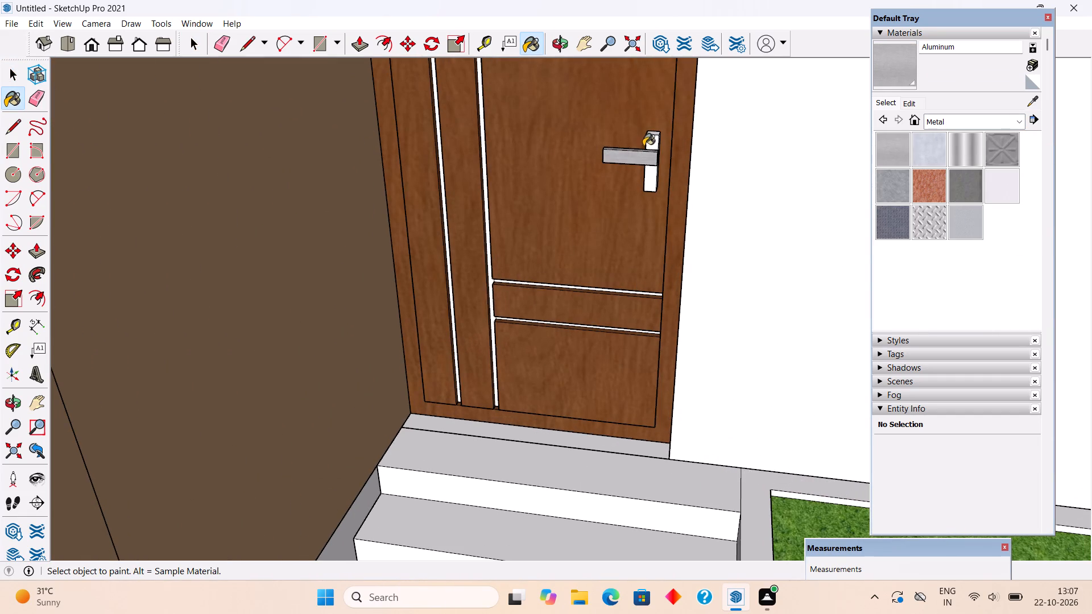
click(657, 143)
Paint the vertical pull handle of the upper-floor balcony door with Aluminum.
scroll(657, 142, down, 11)
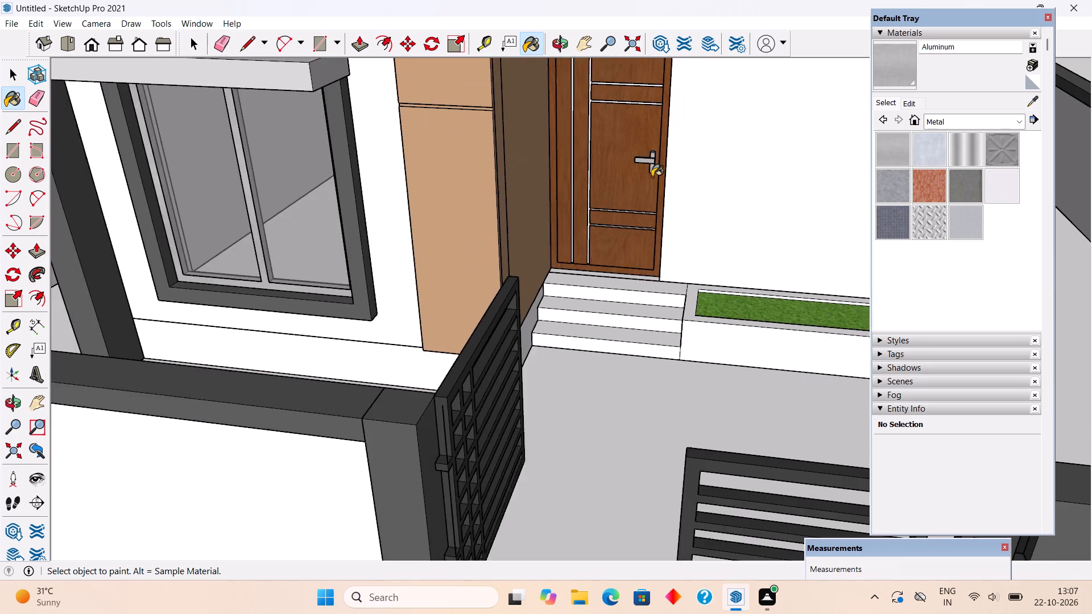
scroll(652, 177, down, 16)
scroll(661, 85, up, 8)
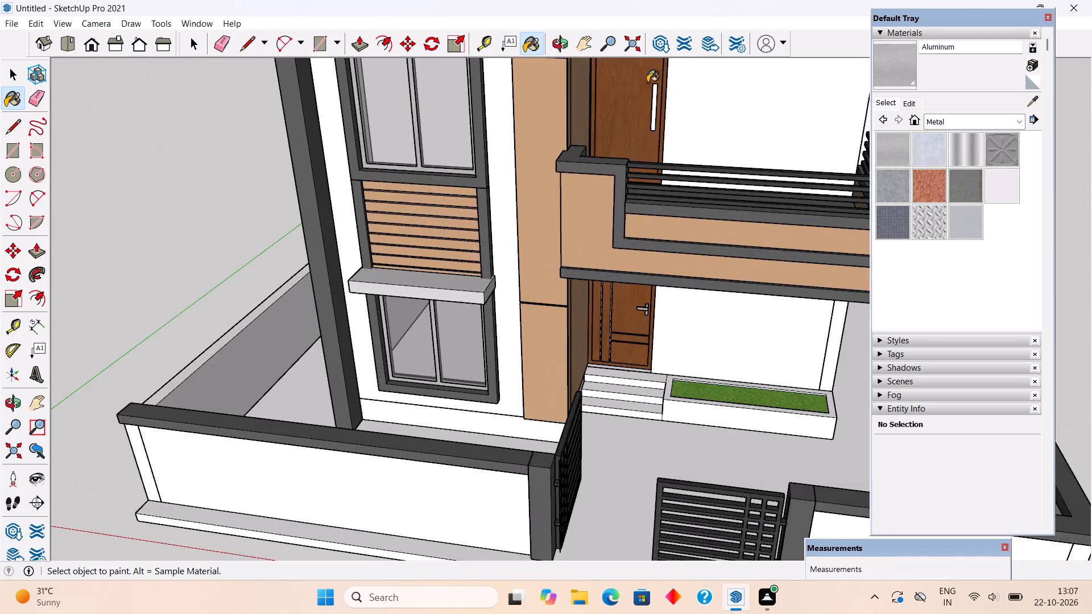
scroll(647, 82, up, 6)
click(656, 98)
Examine the whole house from above, from the front and from the corner with the side windows.
scroll(653, 106, down, 6)
scroll(614, 234, down, 7)
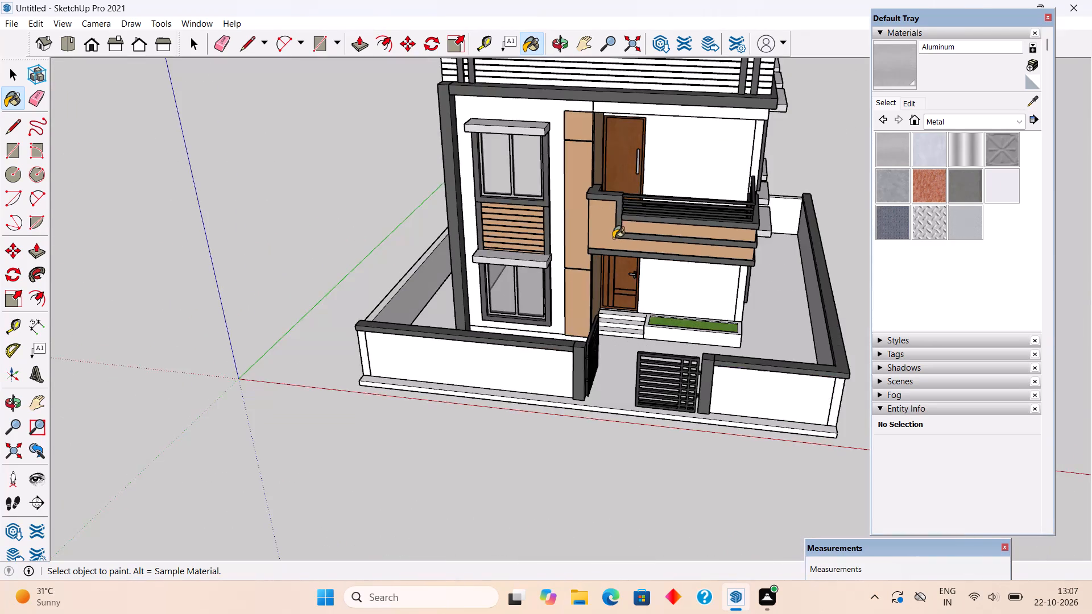
scroll(613, 238, down, 4)
middle_drag(734, 380, 746, 461)
scroll(737, 437, down, 1)
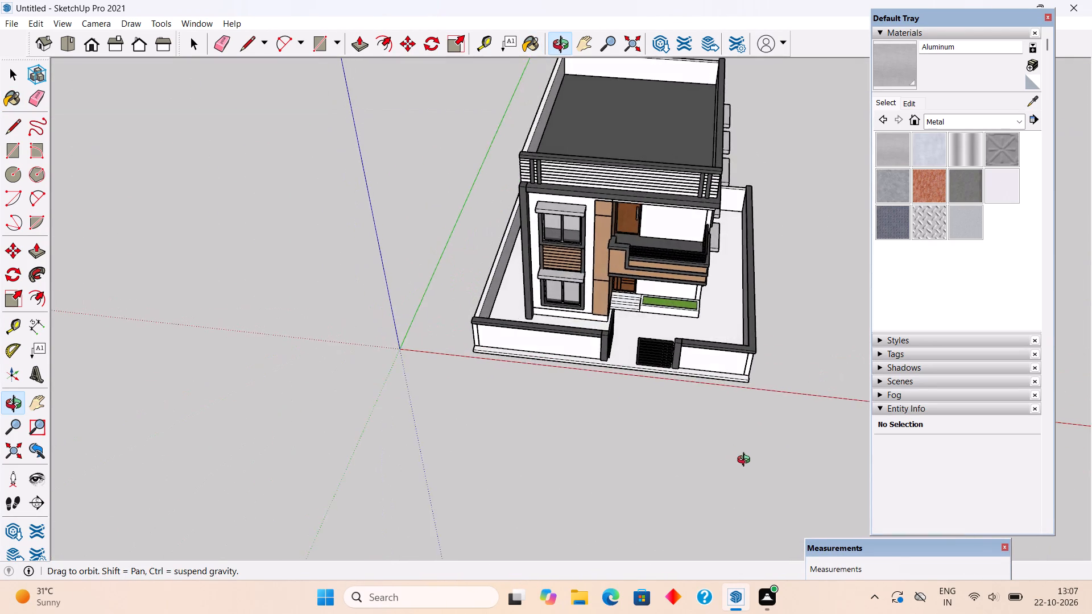
middle_drag(746, 461, 552, 244)
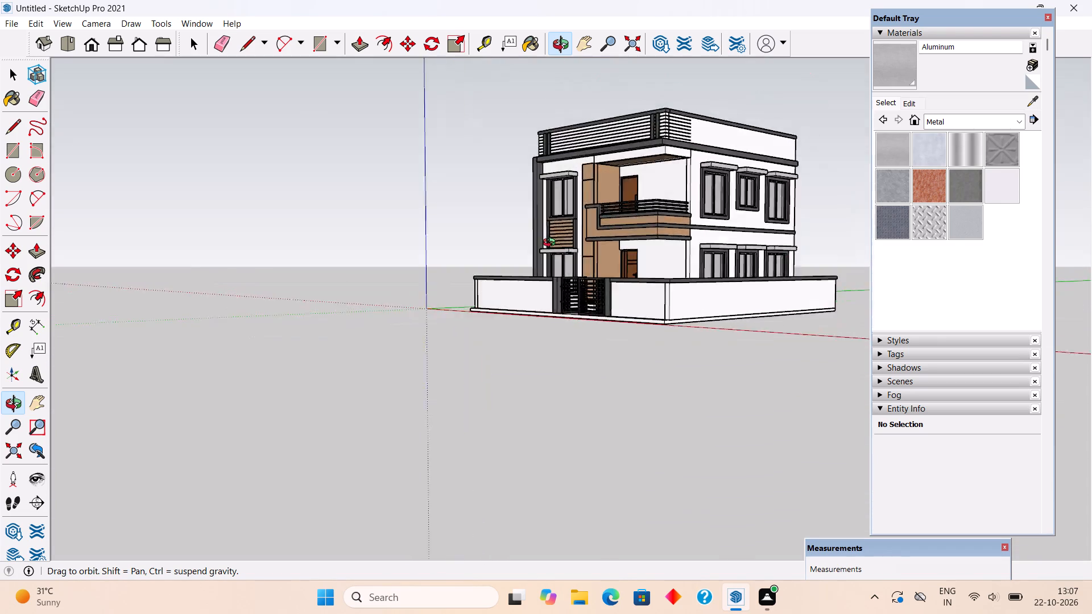
middle_drag(552, 244, 756, 250)
key(space)
scroll(759, 226, up, 4)
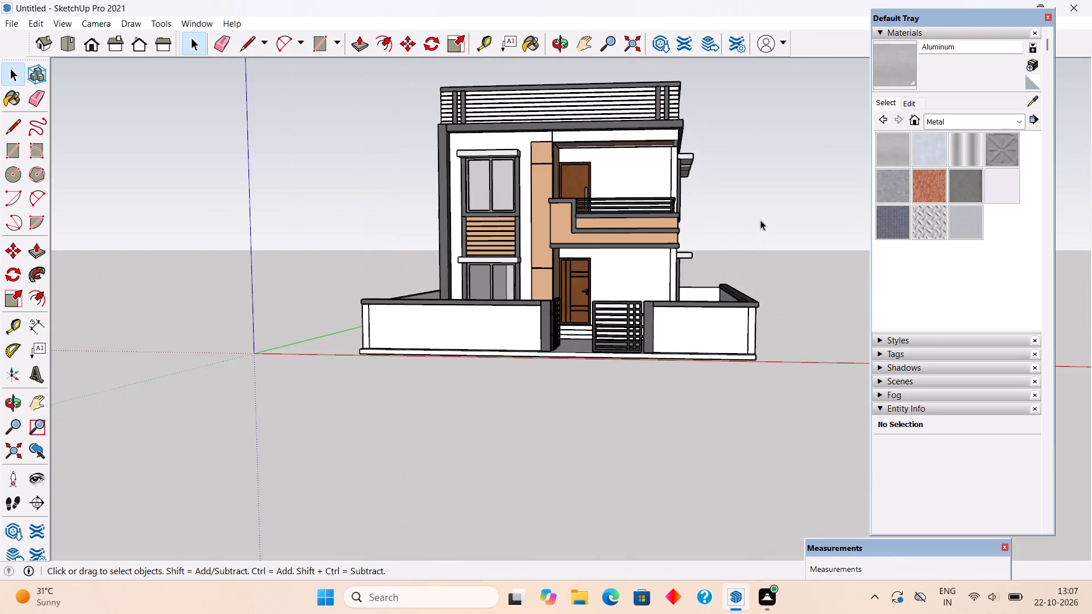
middle_drag(760, 220, 581, 275)
middle_click(580, 275)
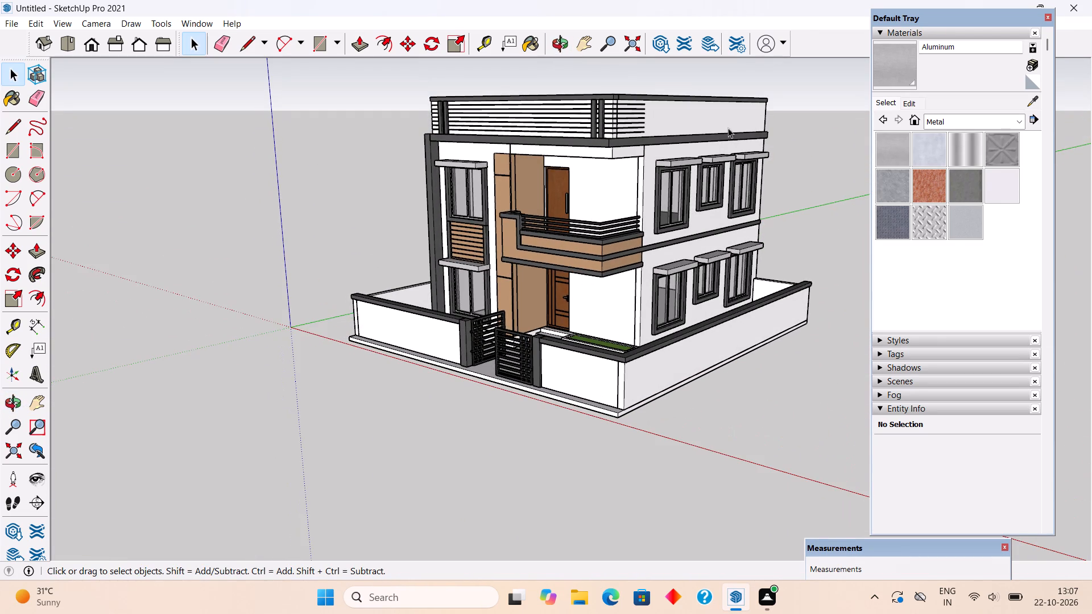
scroll(755, 88, up, 4)
middle_drag(759, 159, 774, 130)
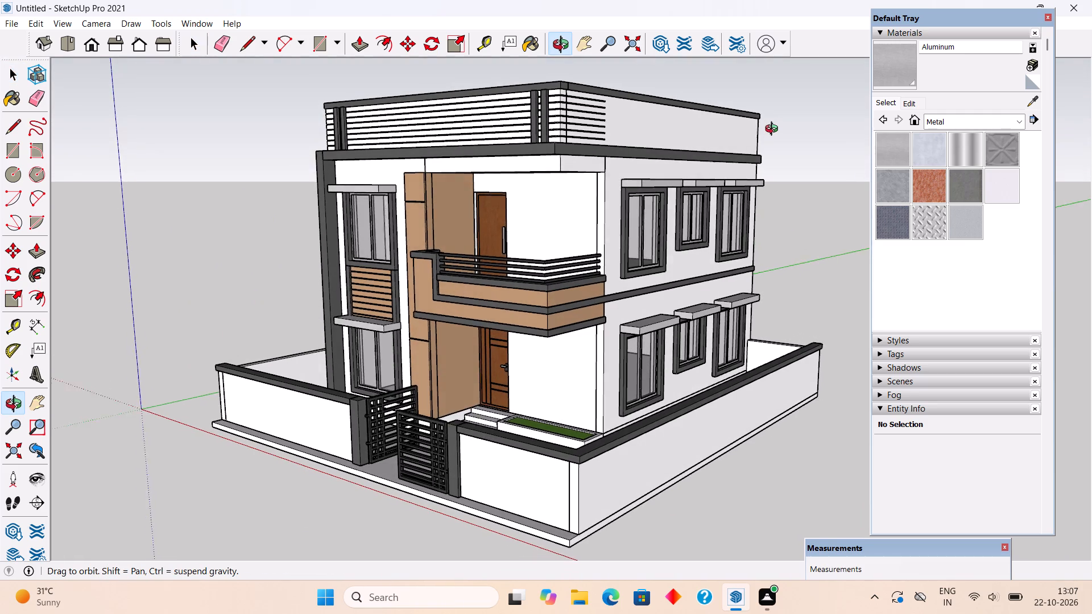
middle_drag(774, 130, 780, 132)
middle_drag(780, 132, 780, 131)
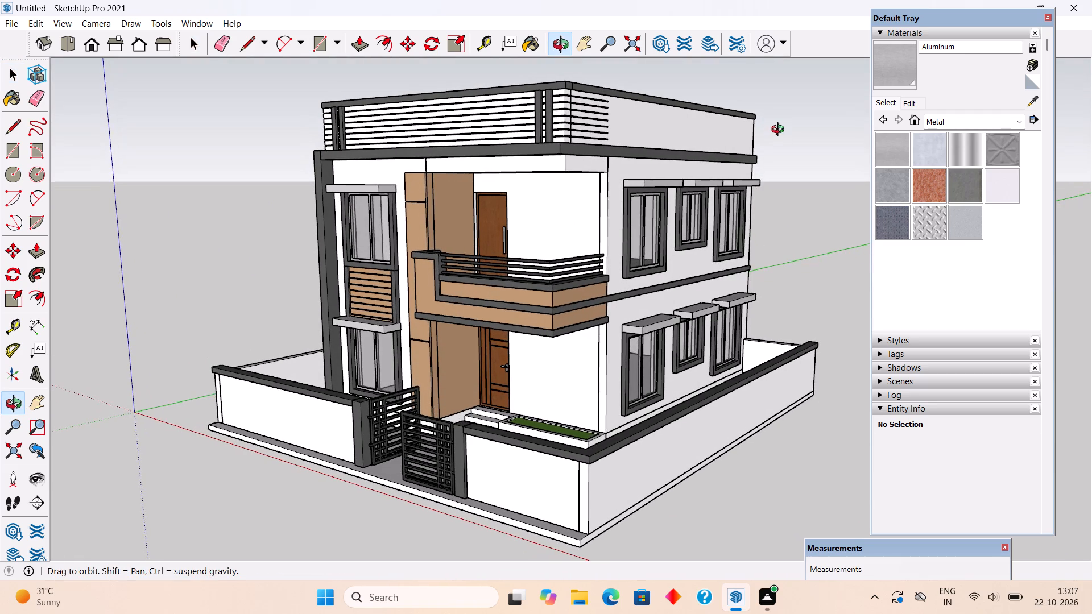
middle_drag(780, 131, 779, 122)
scroll(779, 122, up, 1)
middle_drag(781, 137, 777, 119)
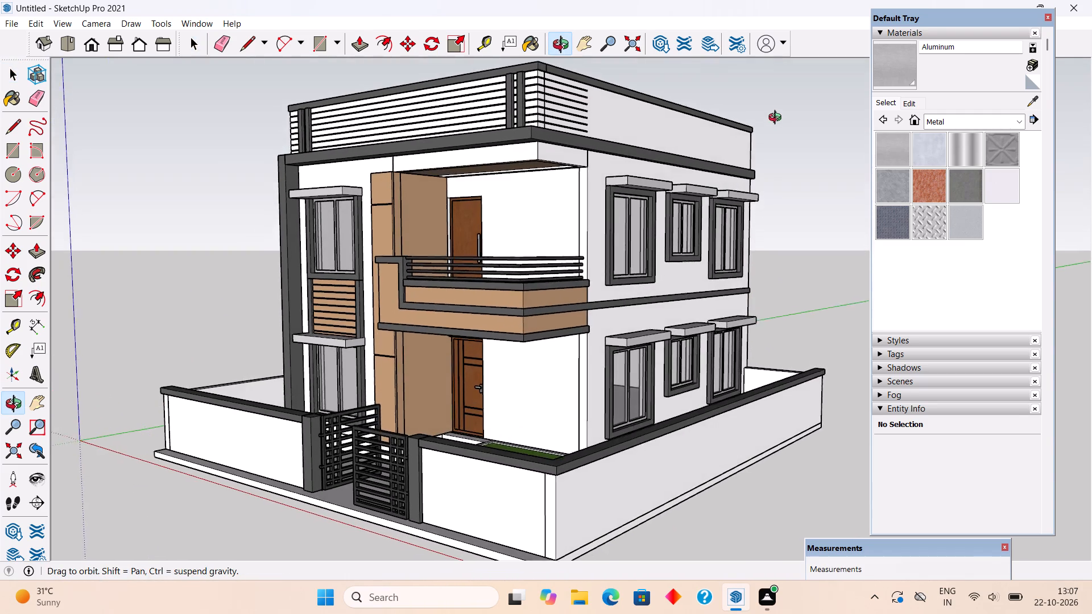
middle_drag(777, 119, 789, 127)
scroll(789, 127, down, 2)
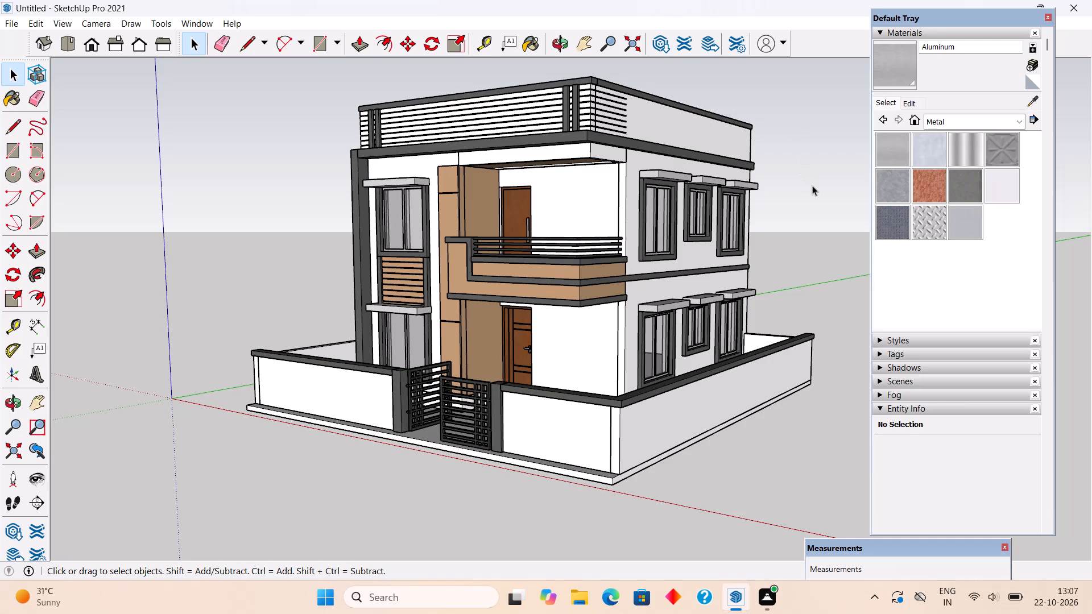
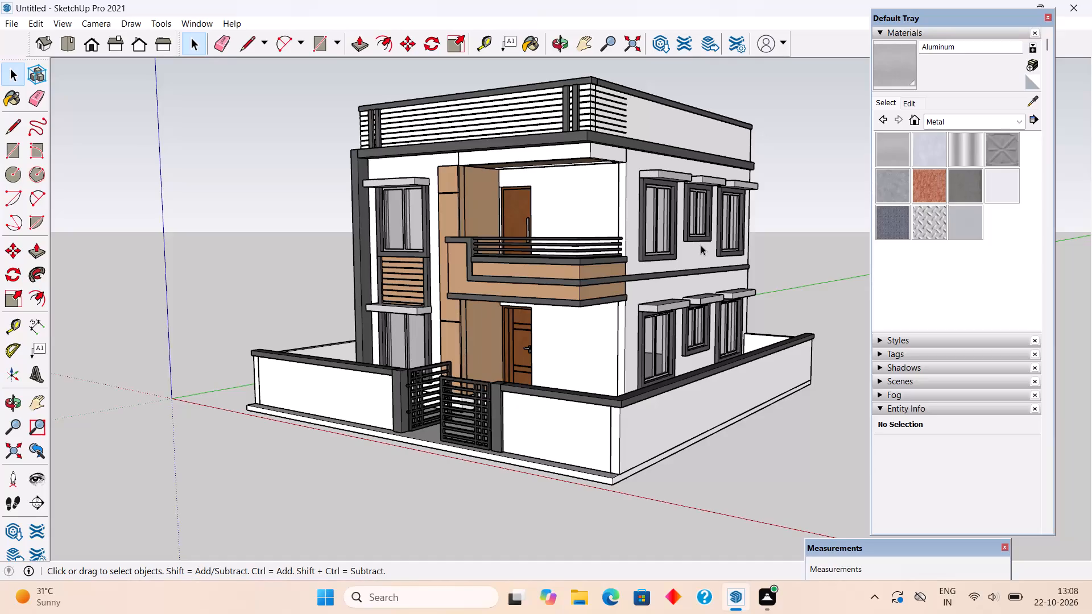
Examine the unpainted white walls of the house and its compound wall from the front and side.
scroll(701, 245, down, 2)
middle_drag(692, 262, 621, 179)
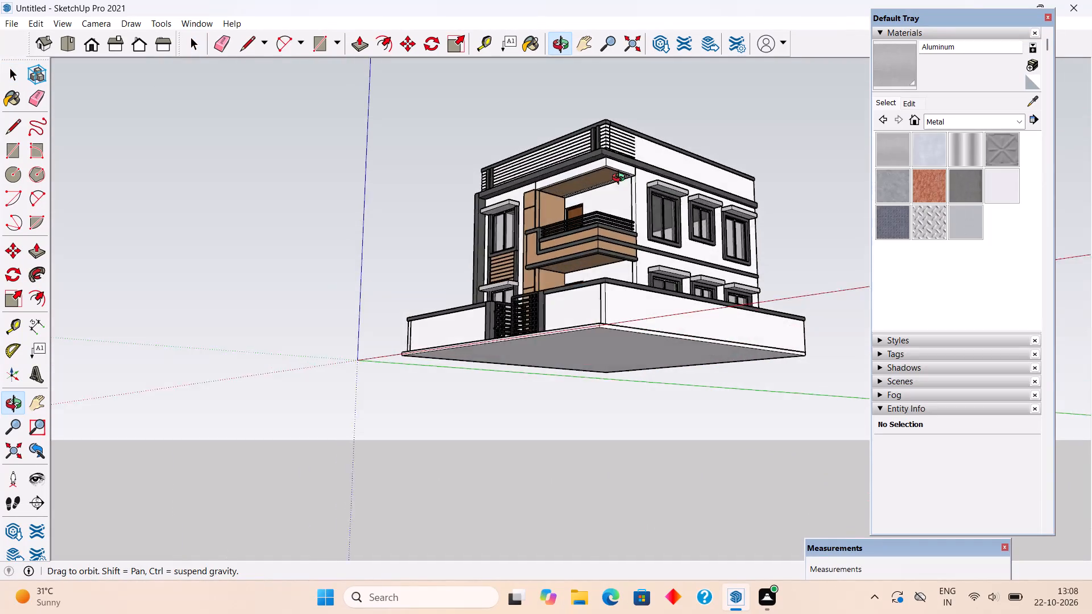
middle_drag(621, 179, 566, 272)
scroll(565, 263, up, 3)
middle_drag(699, 326, 456, 341)
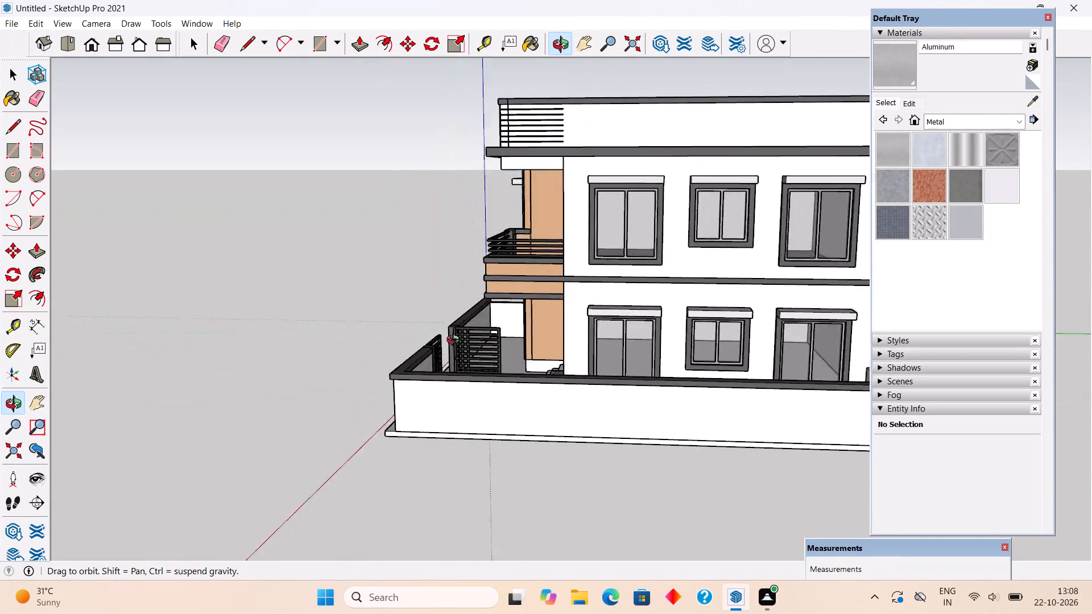
middle_drag(456, 341, 446, 335)
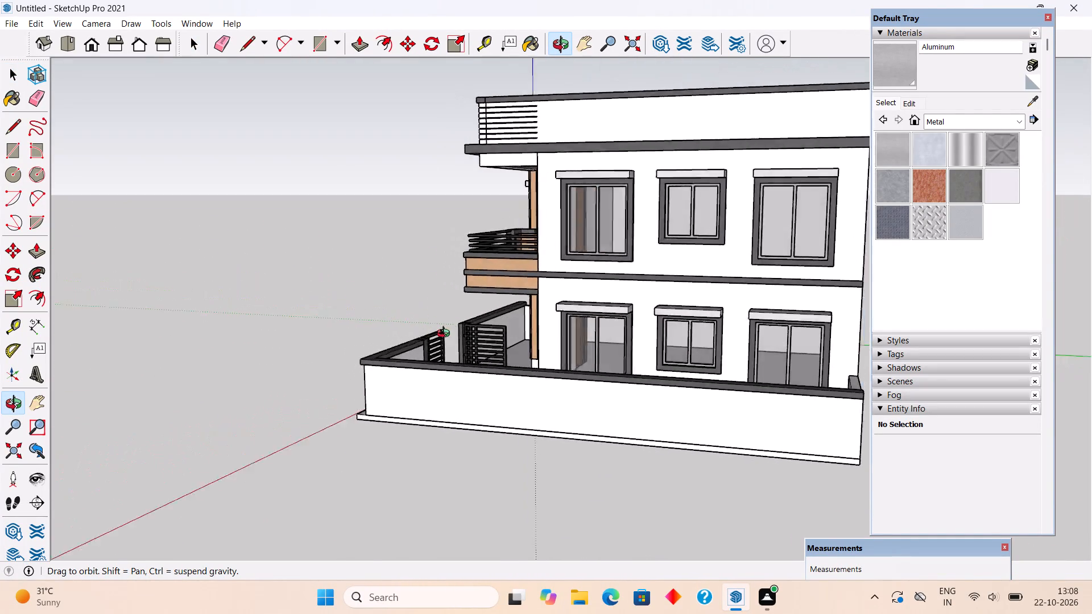
middle_drag(446, 335, 721, 374)
middle_drag(578, 377, 634, 338)
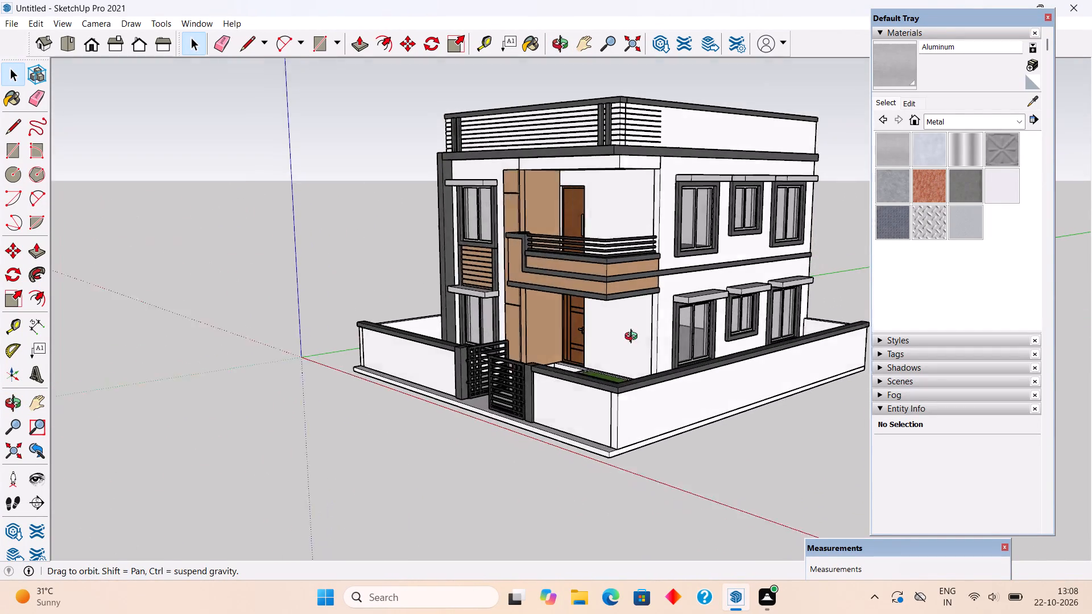
middle_drag(634, 338, 760, 342)
scroll(689, 376, up, 1)
middle_drag(685, 366, 754, 331)
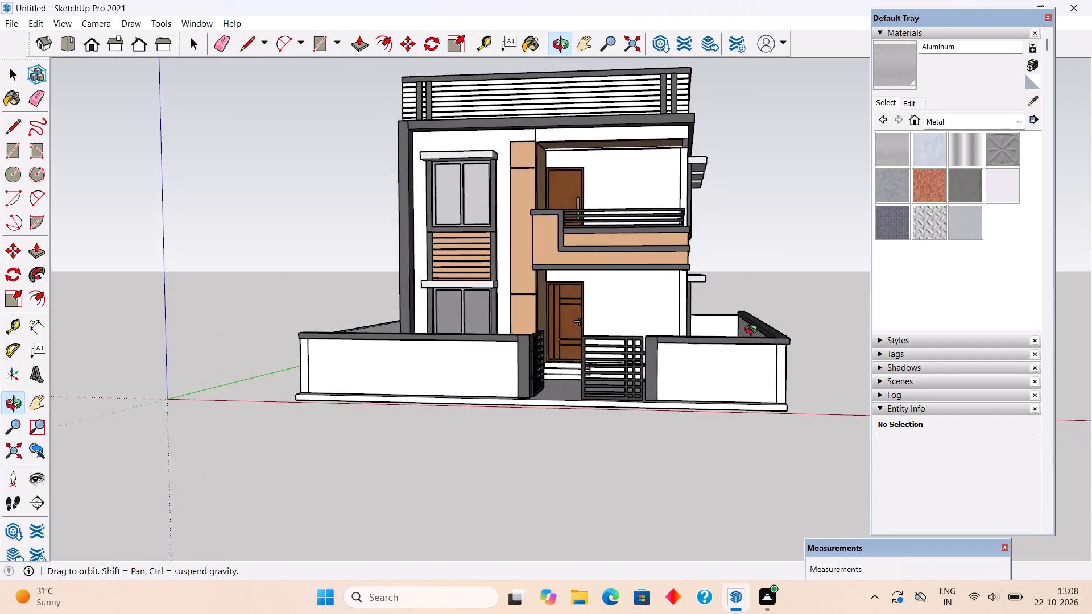
middle_drag(754, 331, 771, 379)
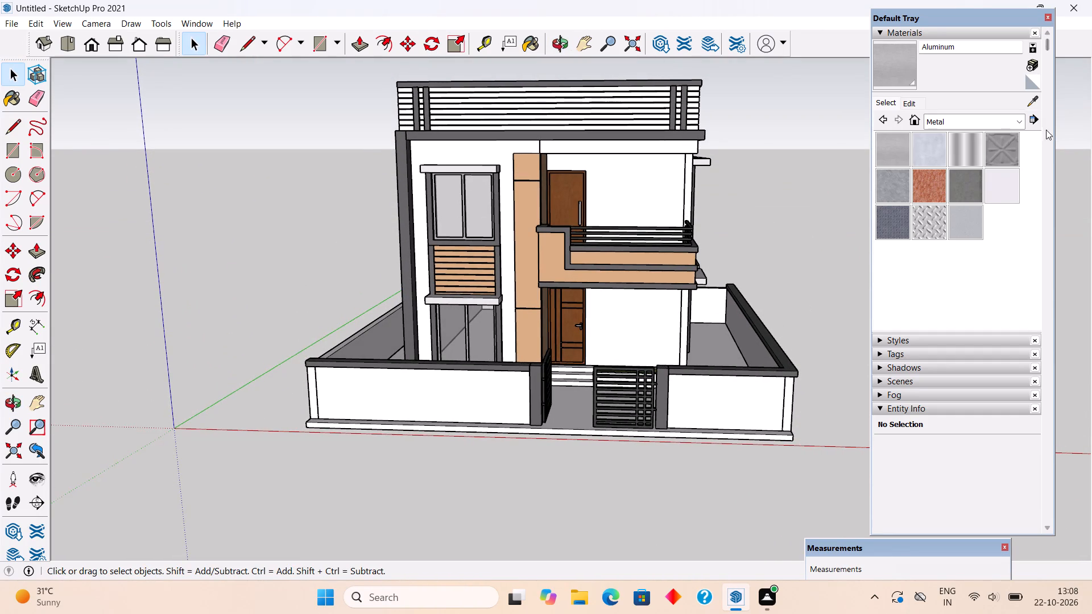
Paint the front walls of both floors and the fascia above the balcony with Color C01 from the Colors library.
click(962, 117)
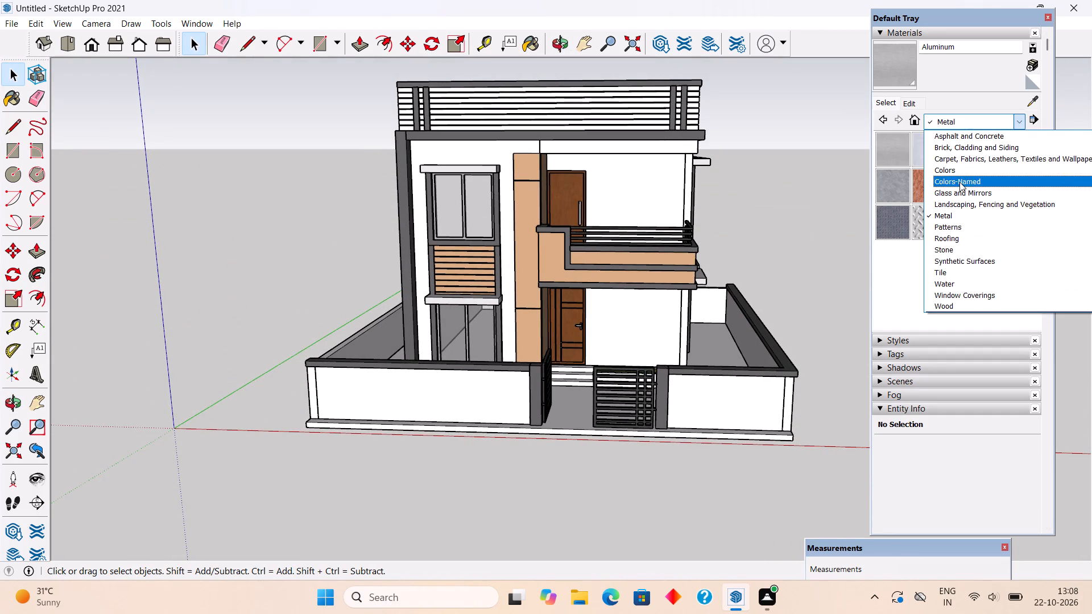
click(961, 170)
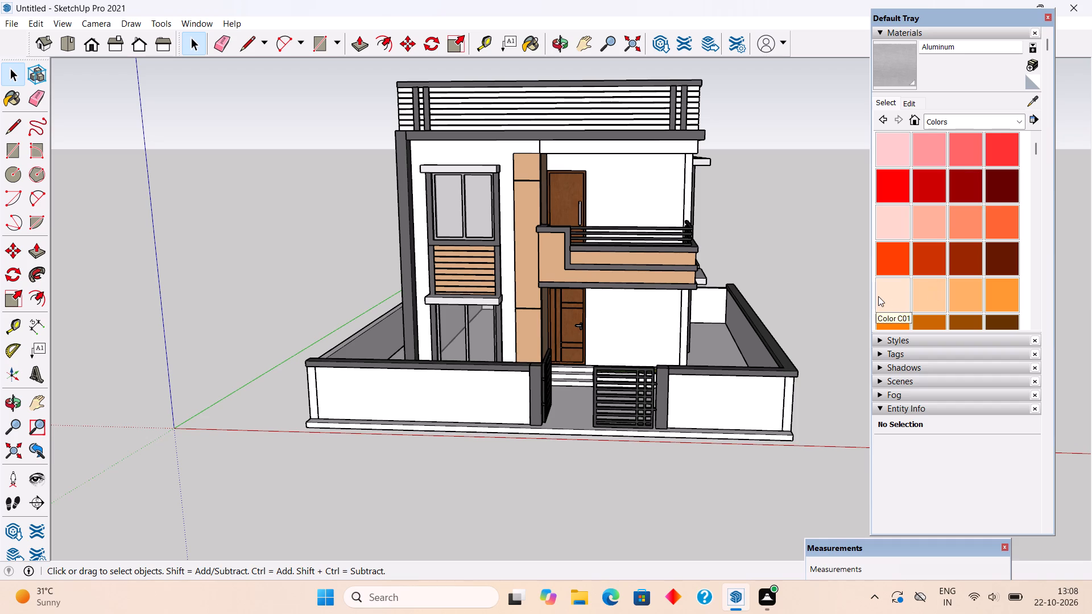
click(894, 291)
click(650, 196)
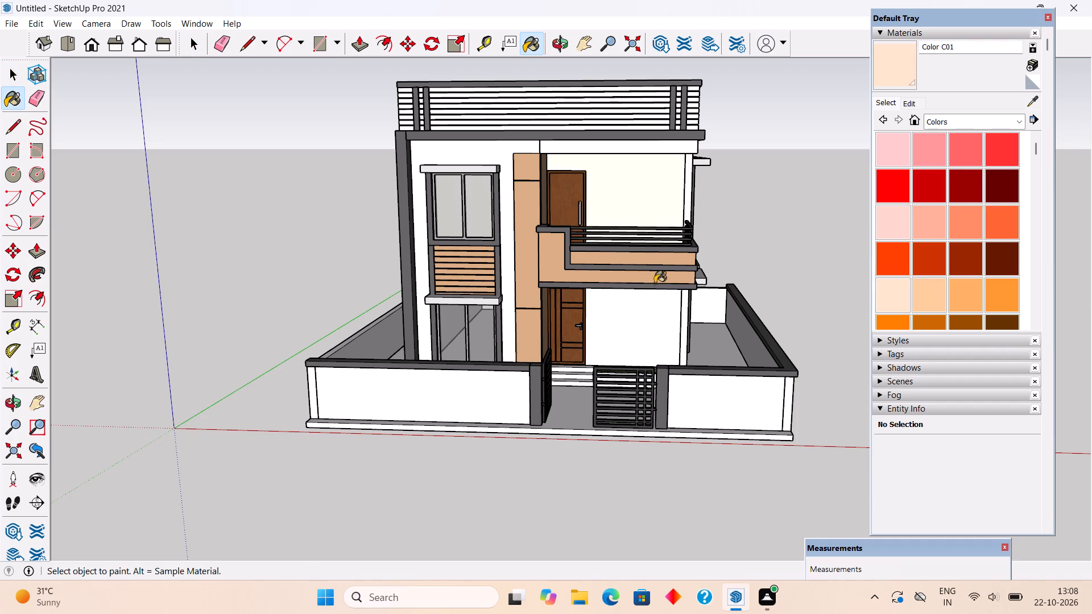
click(655, 300)
click(508, 184)
click(573, 153)
Paint the side walls of the upper and ground floors with Color C01.
middle_drag(642, 238, 440, 210)
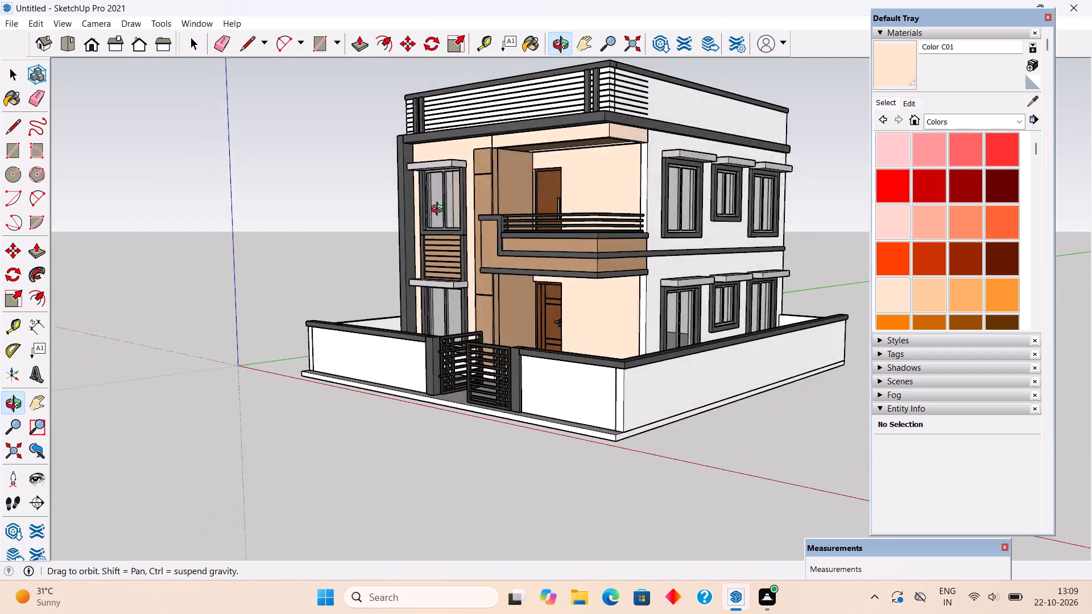
middle_drag(440, 210, 490, 247)
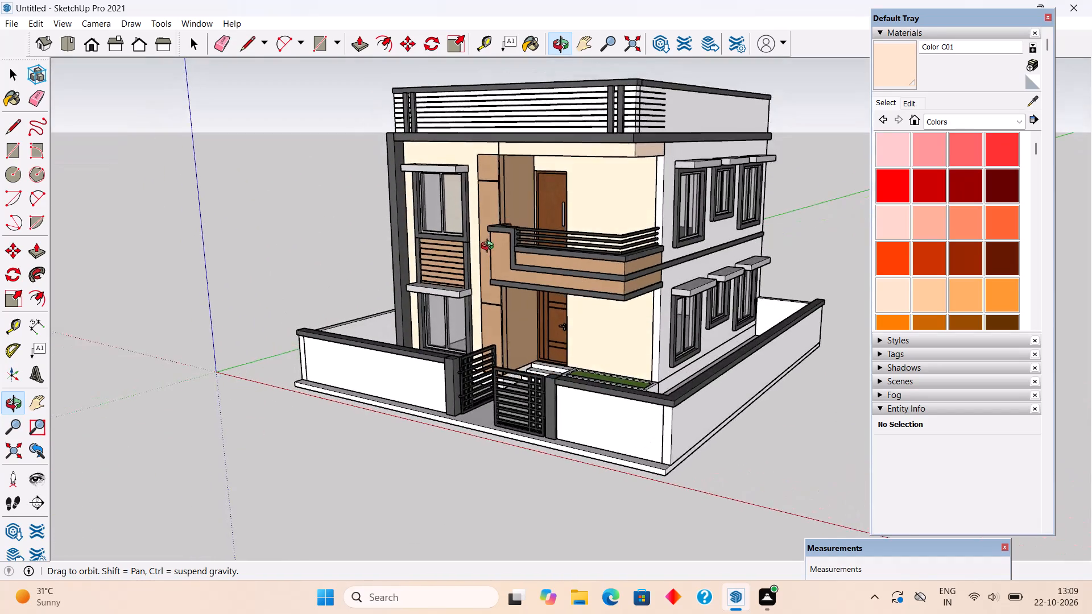
middle_drag(490, 247, 454, 279)
click(653, 222)
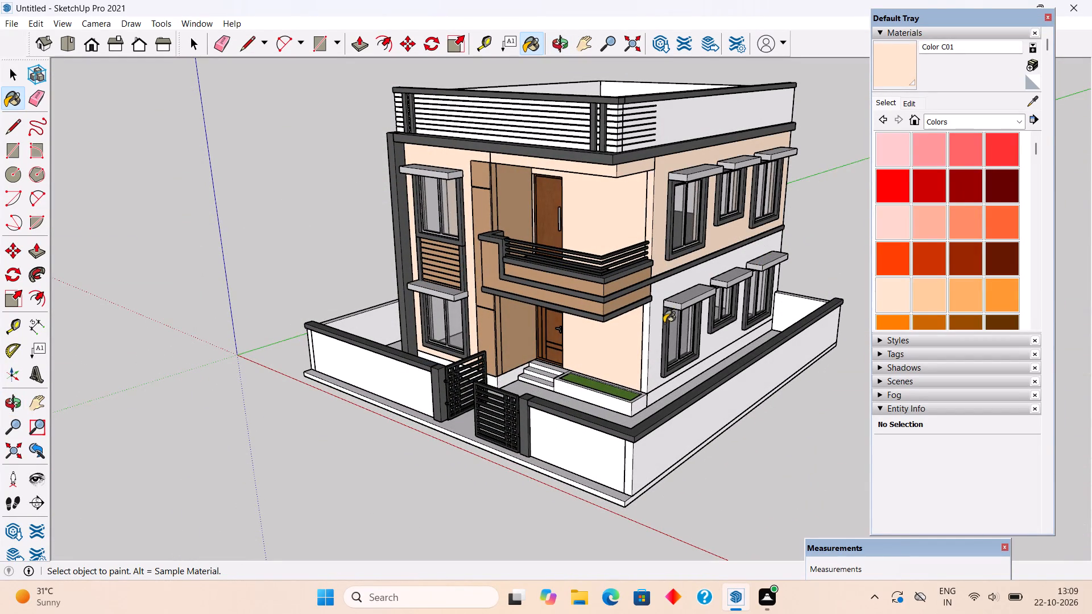
click(653, 334)
Paint the side and front faces of the roof parapet with Color C01.
middle_drag(648, 359, 796, 321)
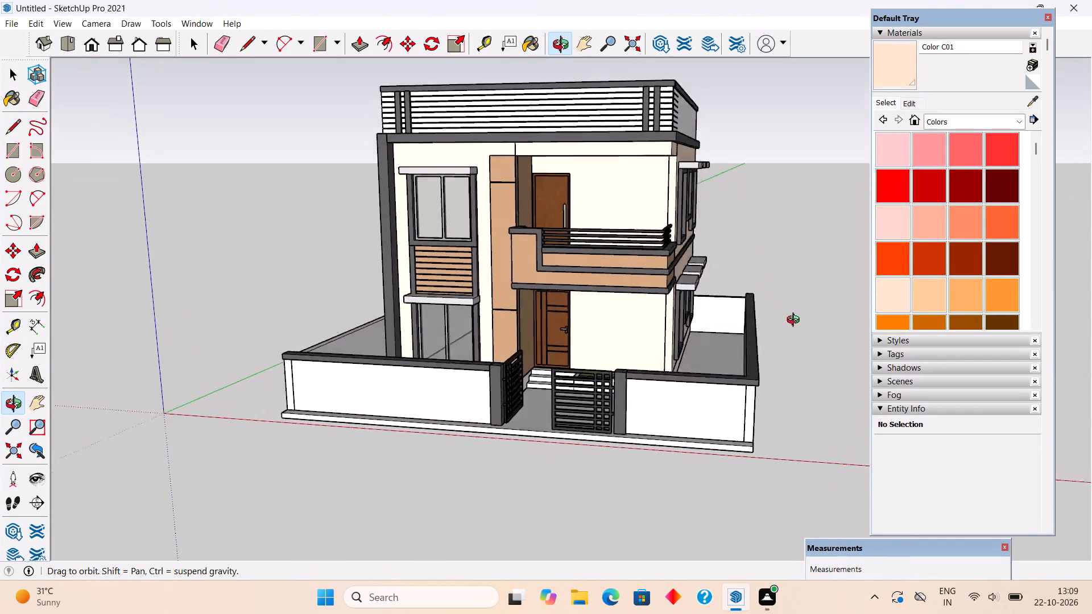
middle_drag(796, 321, 632, 321)
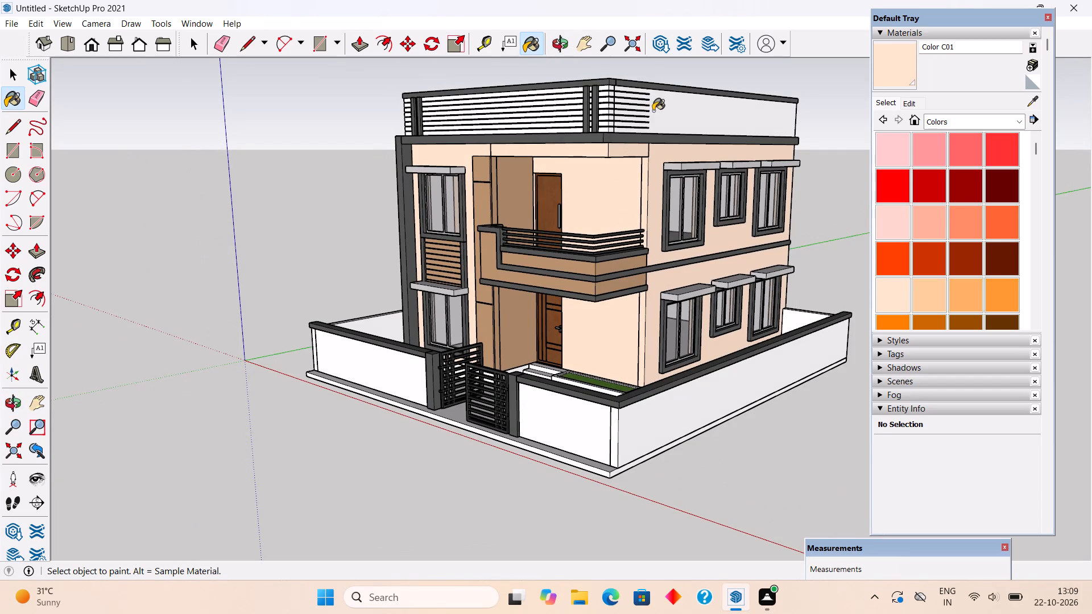
click(670, 118)
click(557, 107)
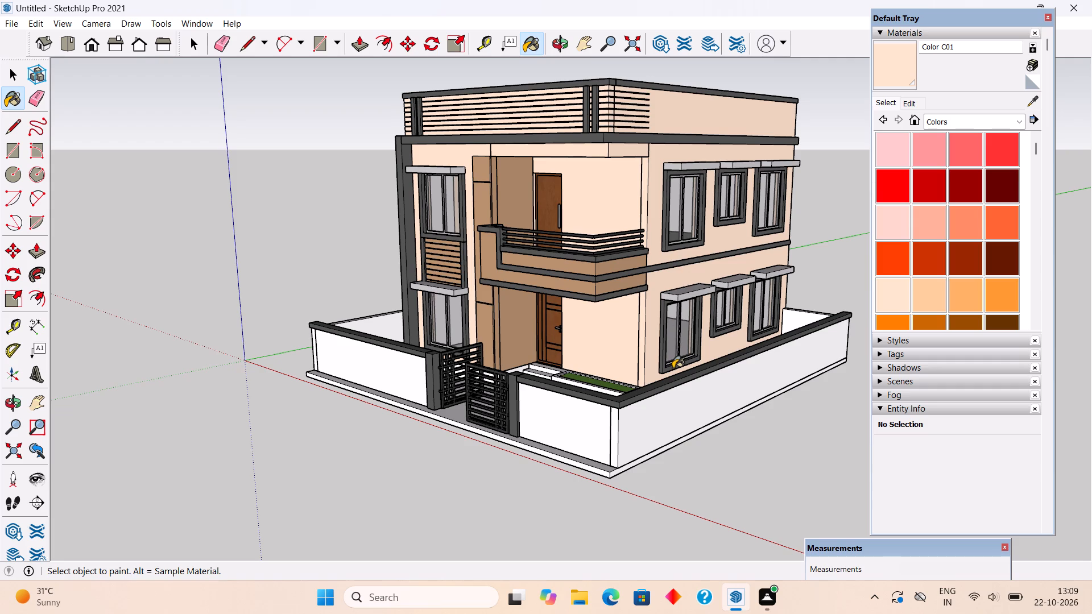
Paint the compound wall's outer side face, both front sections and the visible inner face with Color C01.
click(675, 426)
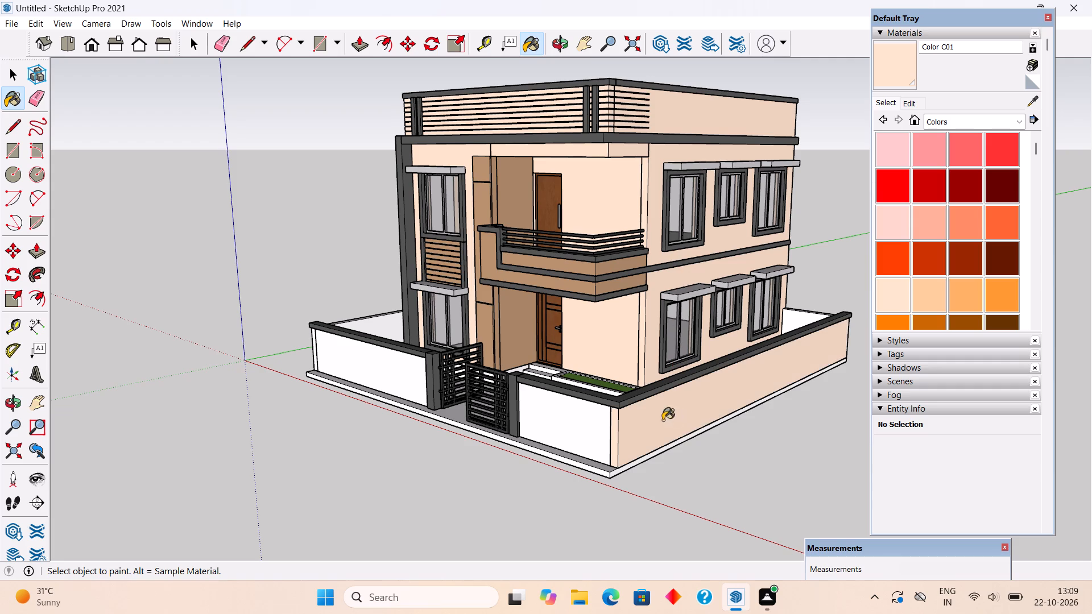
click(600, 433)
click(412, 368)
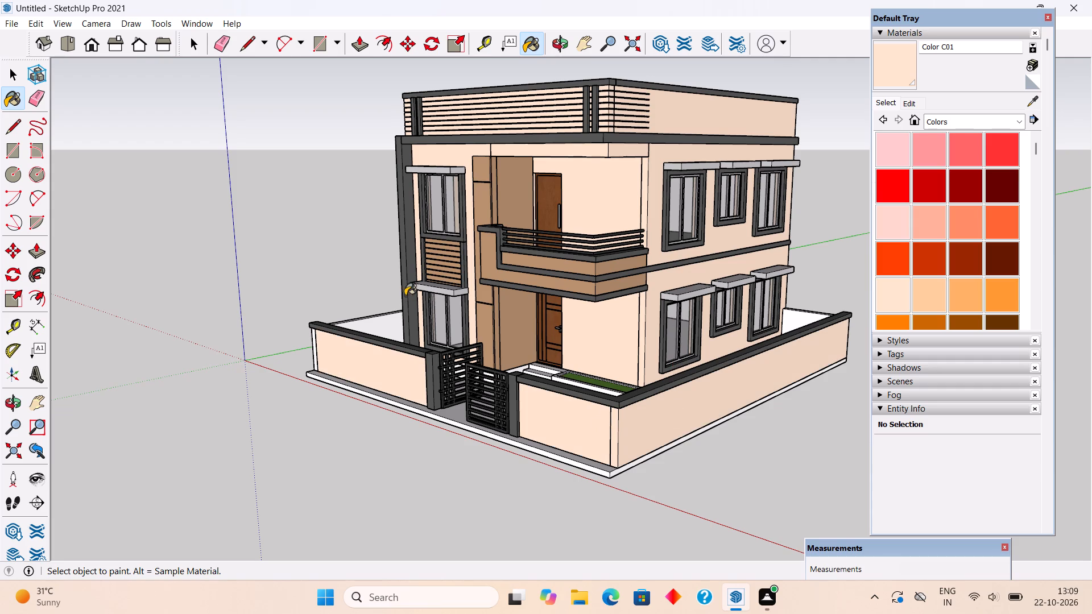
click(382, 325)
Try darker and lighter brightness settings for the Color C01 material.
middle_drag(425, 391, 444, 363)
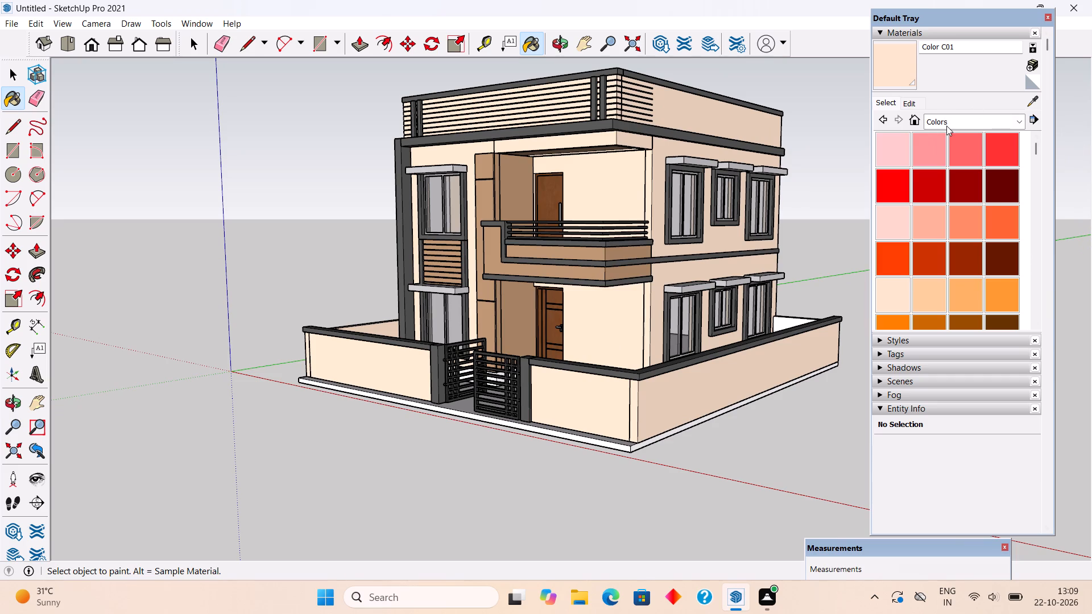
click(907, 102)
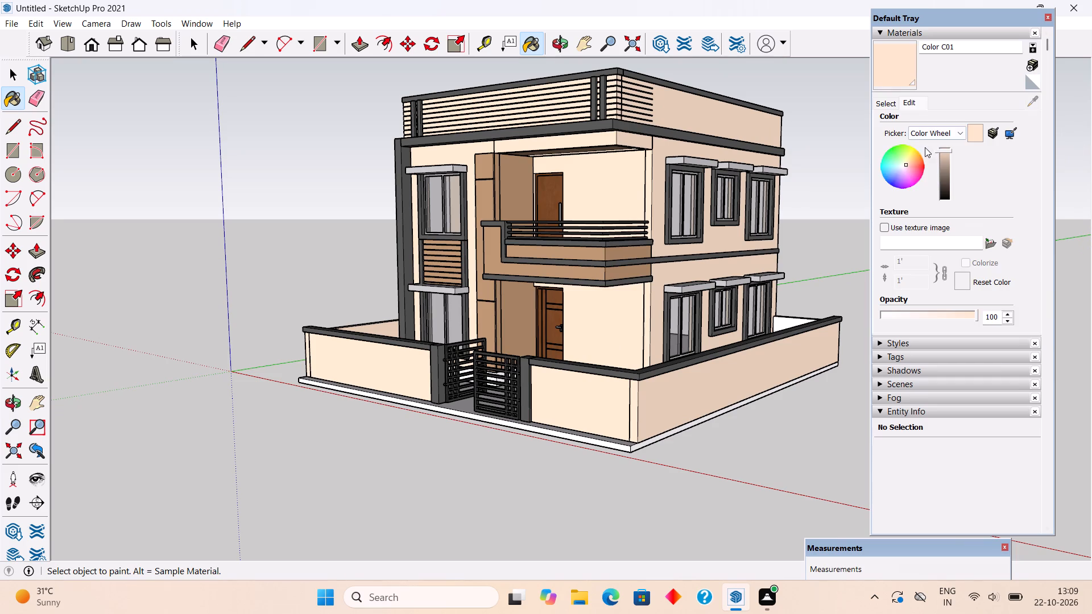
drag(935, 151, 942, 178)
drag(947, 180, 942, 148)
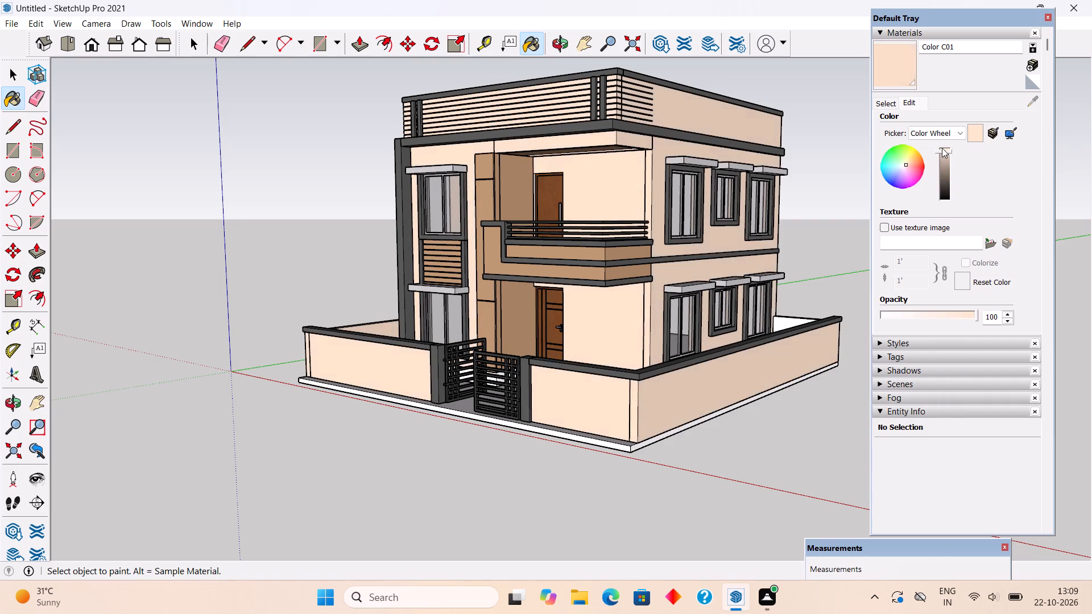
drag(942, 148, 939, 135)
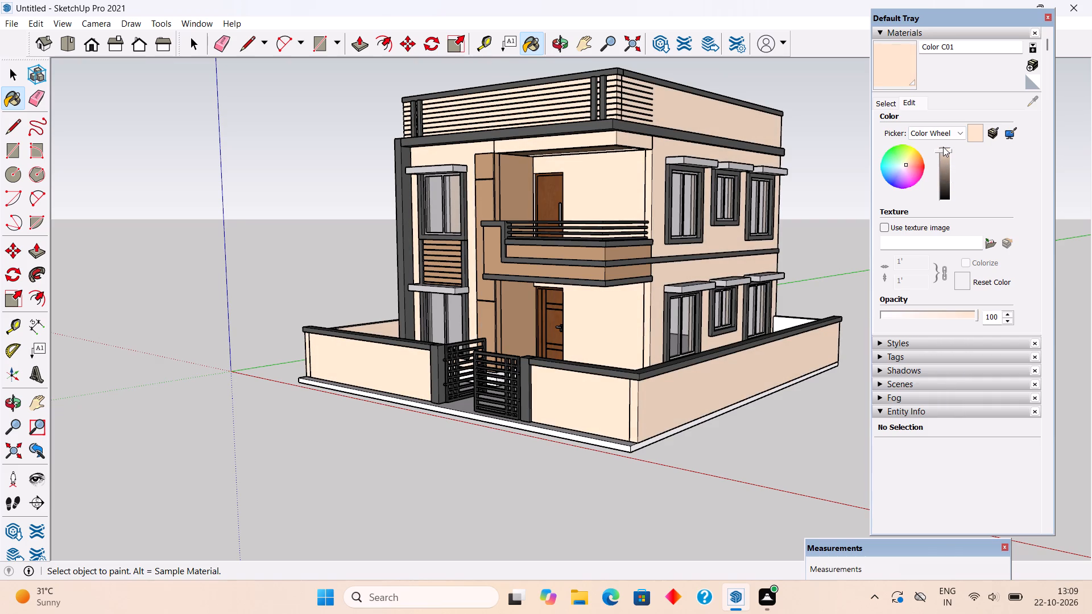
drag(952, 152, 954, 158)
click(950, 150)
Change Color C01 to a very pale pink near the colour wheel's centre, at full brightness.
scroll(564, 305, up, 5)
scroll(606, 312, down, 8)
middle_drag(597, 287, 700, 212)
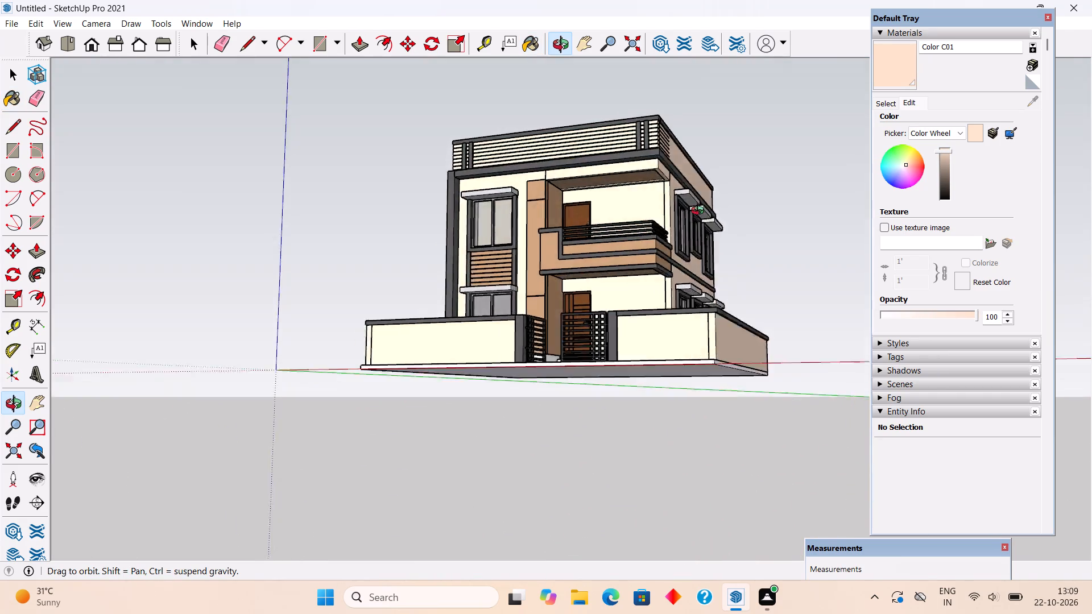
middle_drag(700, 212, 621, 293)
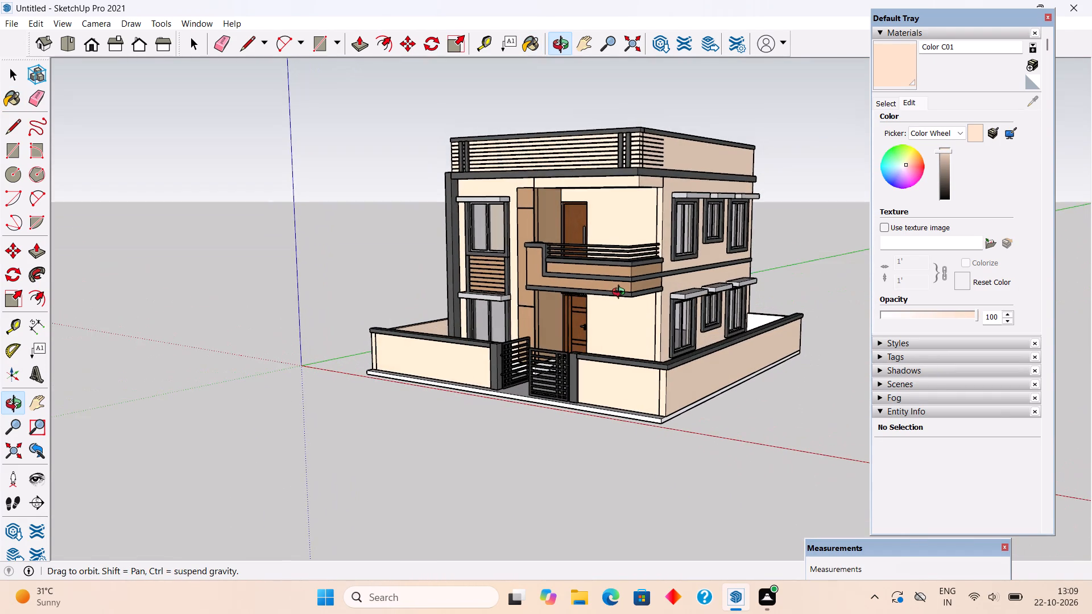
middle_drag(621, 293, 621, 294)
scroll(900, 165, up, 3)
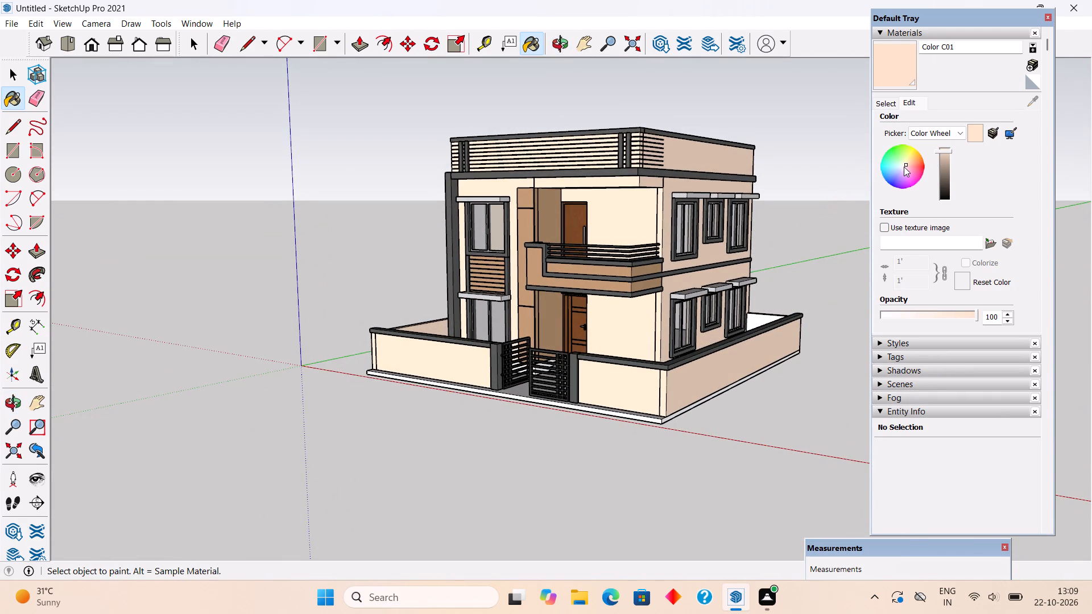
click(904, 167)
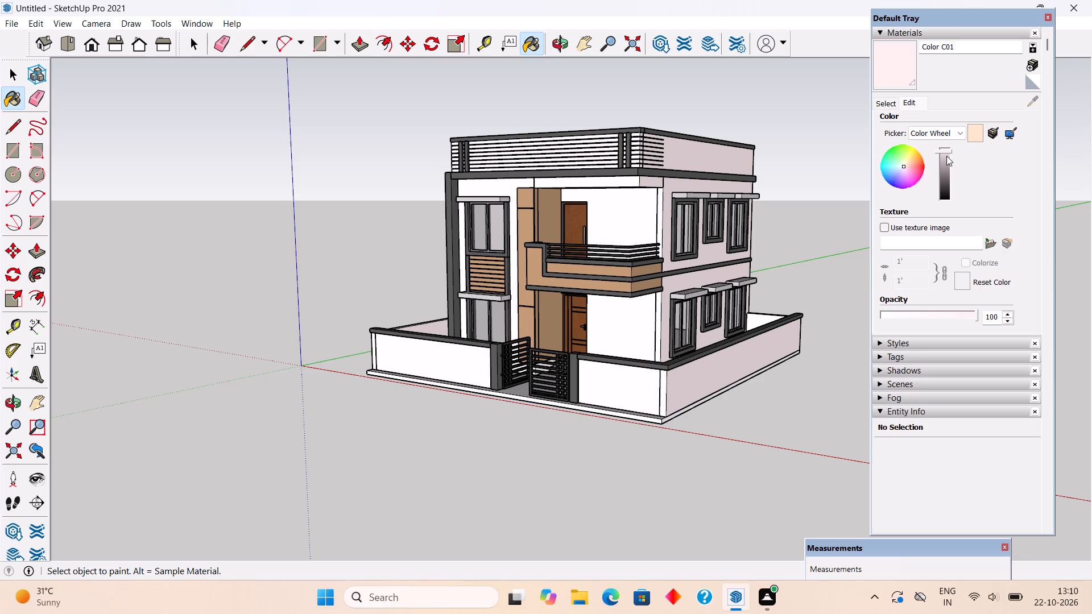
drag(945, 151, 949, 146)
Examine the recoloured walls, balcony, gate and compound wall up close and from the front and side.
scroll(680, 291, up, 8)
middle_drag(508, 375, 600, 308)
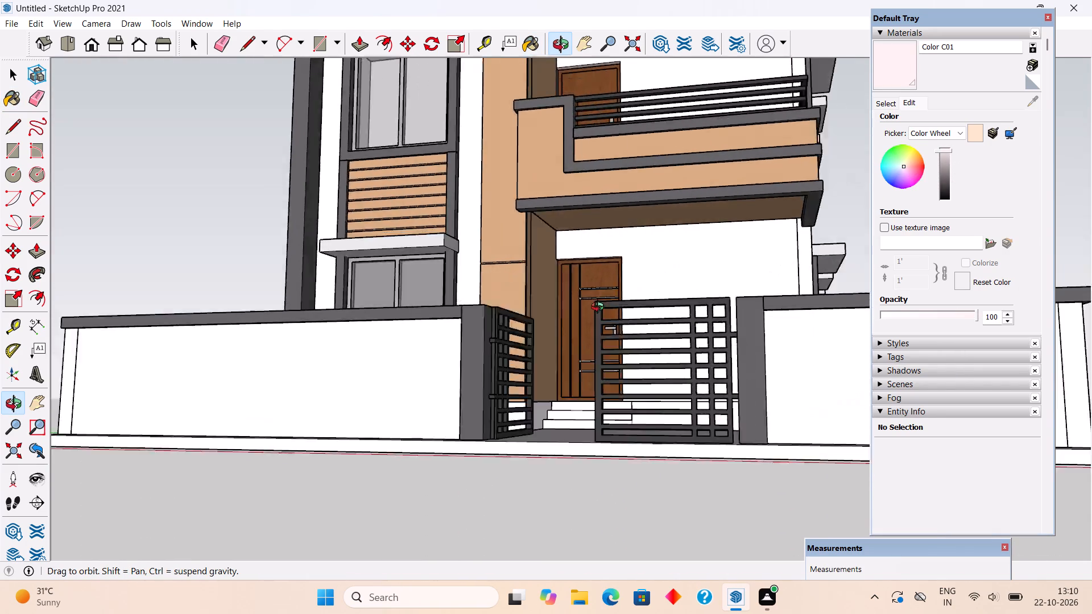
middle_drag(600, 308, 508, 363)
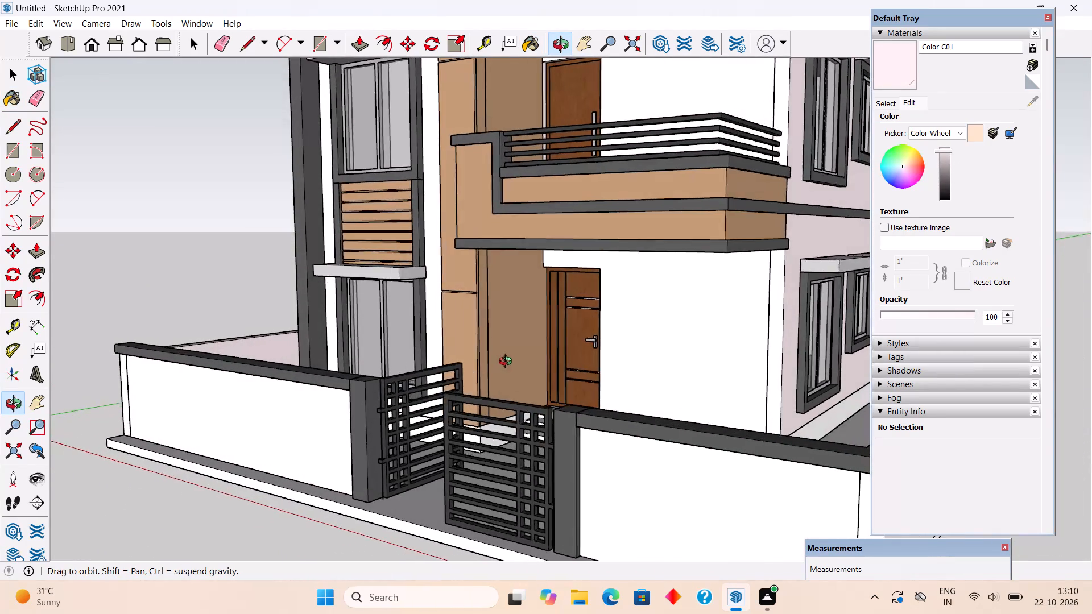
middle_drag(508, 363, 522, 346)
scroll(522, 346, down, 4)
middle_drag(501, 401, 438, 391)
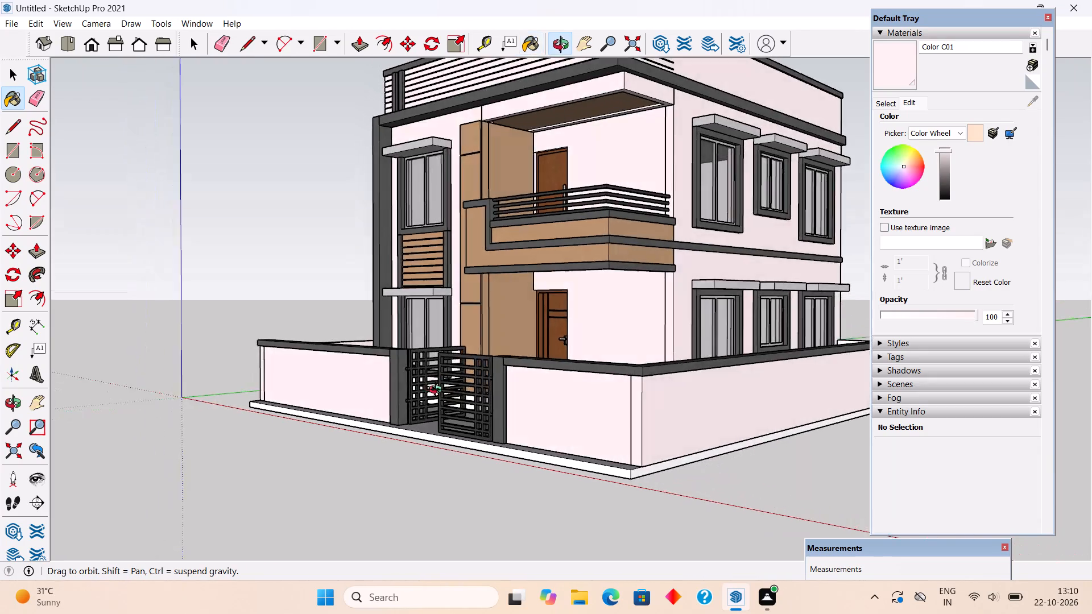
middle_drag(438, 391, 480, 435)
scroll(477, 425, down, 2)
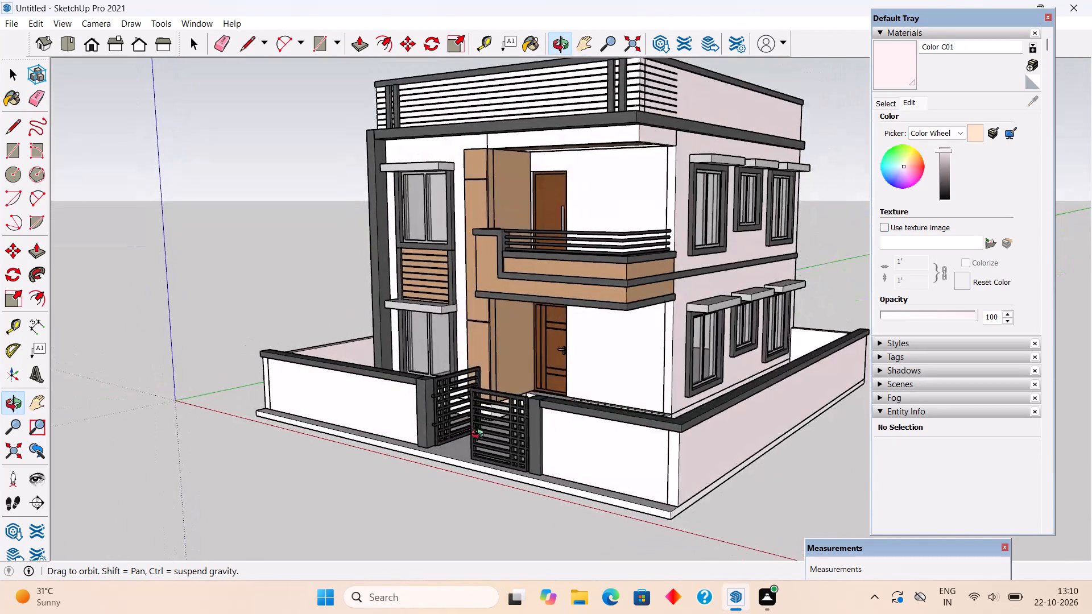
middle_drag(480, 435, 483, 438)
scroll(480, 435, down, 2)
middle_drag(575, 429, 799, 343)
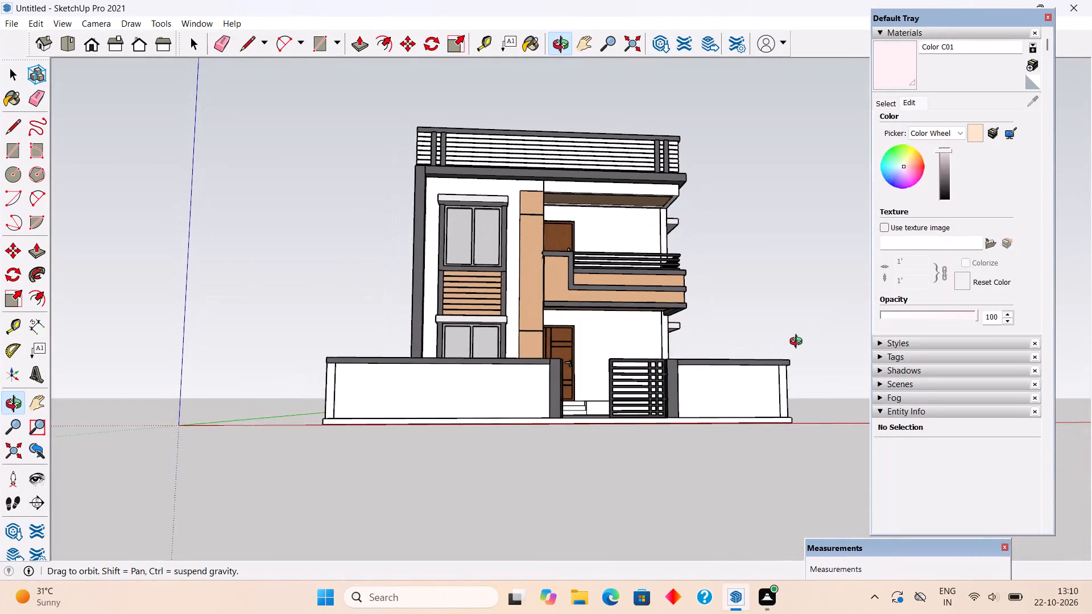
middle_drag(799, 343, 464, 394)
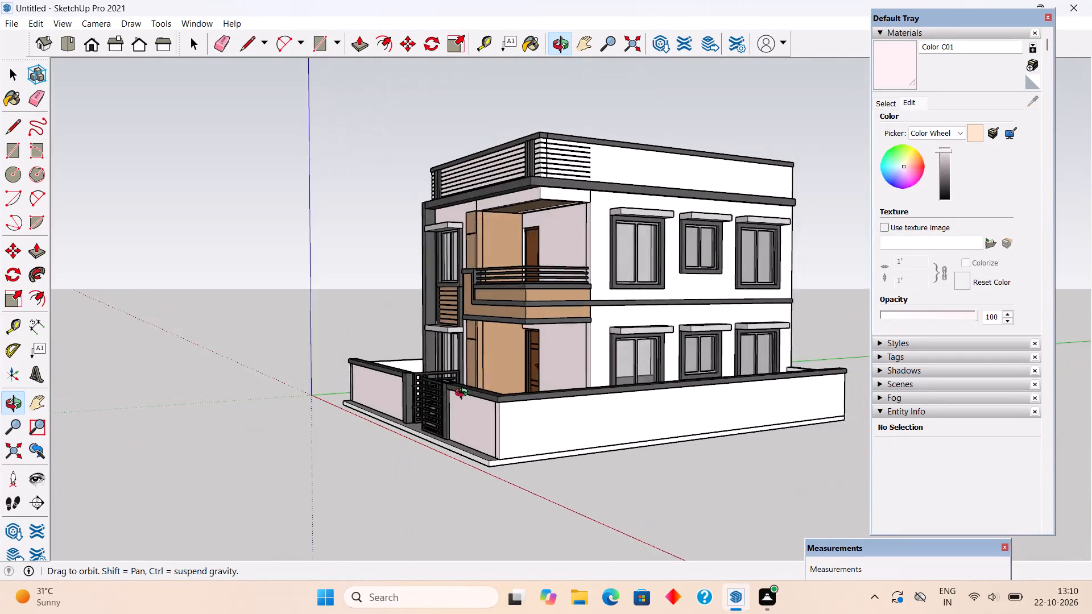
middle_drag(464, 394, 507, 399)
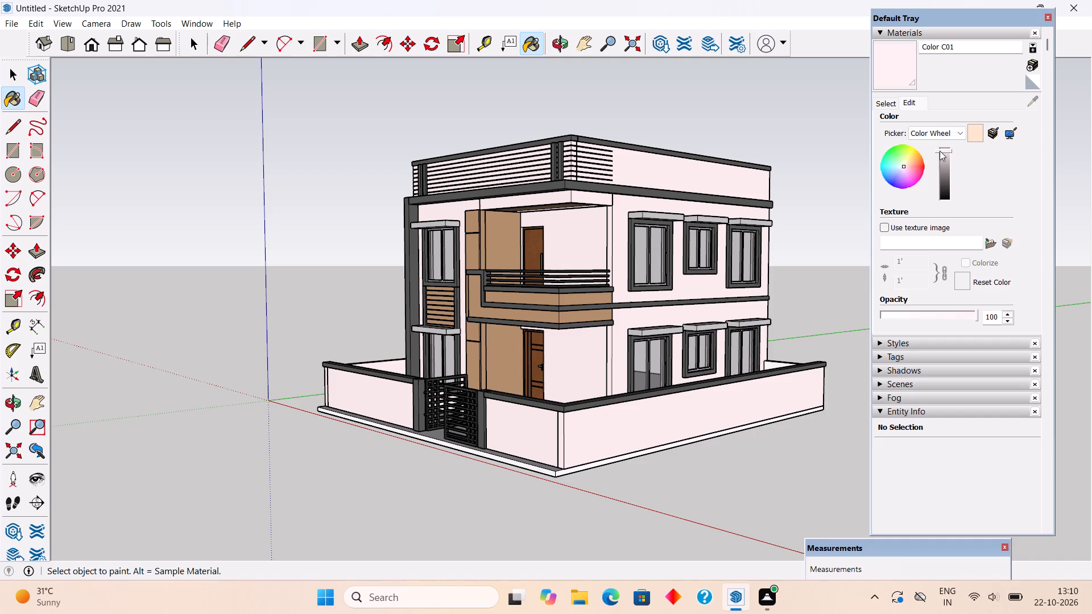
Fine-tune the brightness of the pale pink Color C01 material close to its maximum.
click(940, 151)
Examine the pale pink exterior and compound walls up close and from several front and side angles.
scroll(585, 379, up, 5)
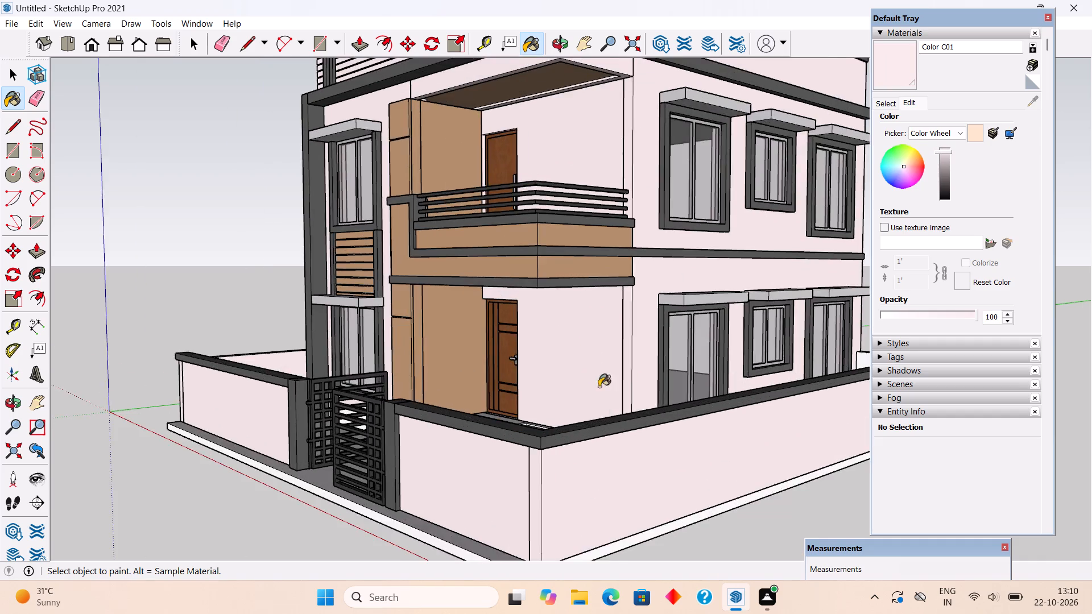
middle_drag(609, 385, 652, 381)
scroll(652, 381, down, 4)
middle_drag(651, 377, 758, 389)
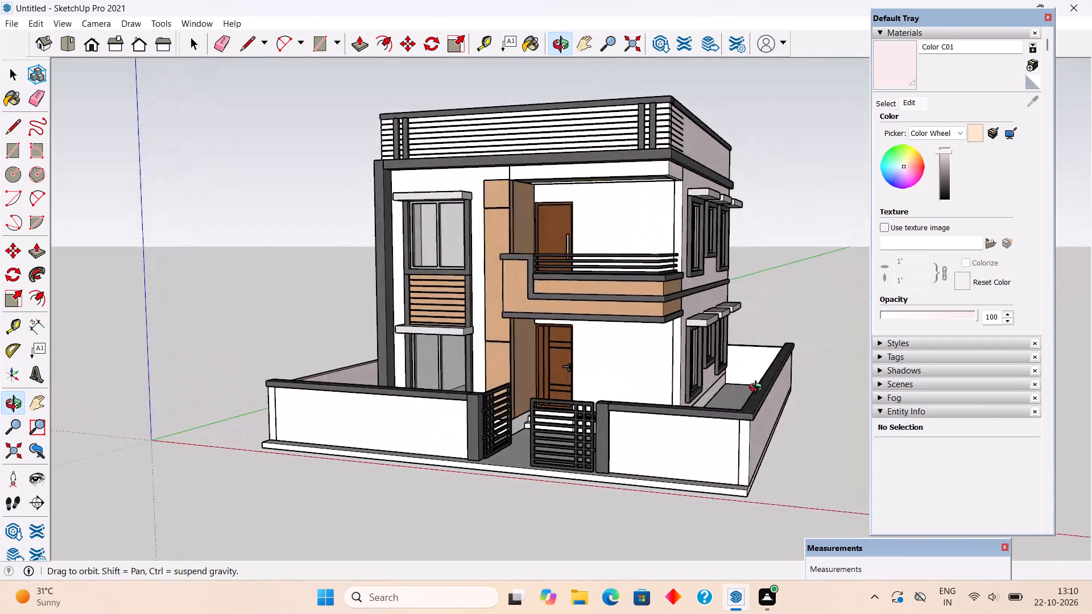
middle_drag(758, 389, 668, 395)
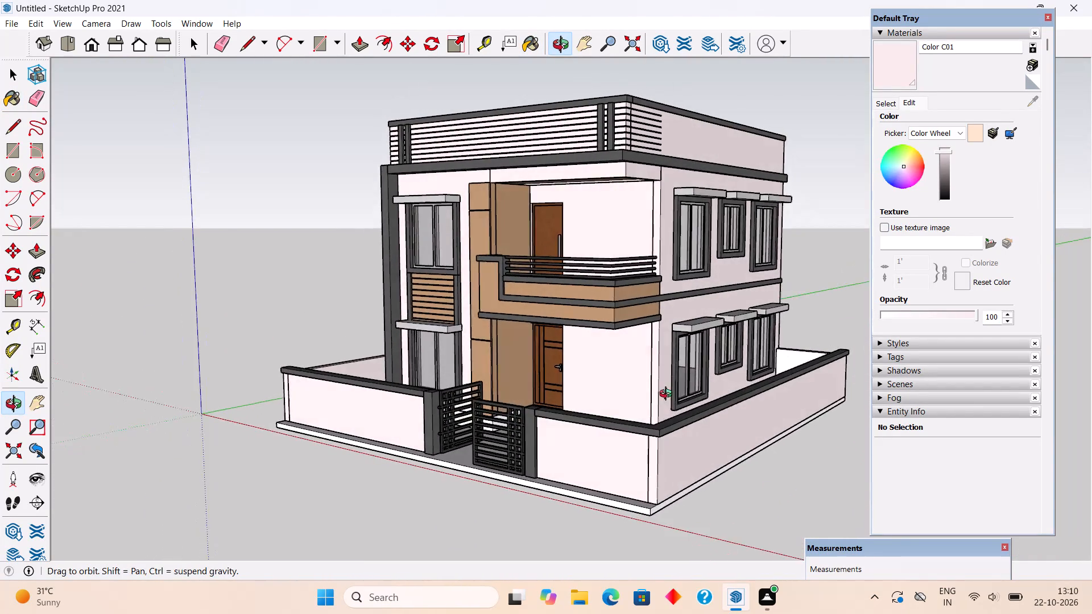
middle_drag(668, 395, 688, 397)
key(space)
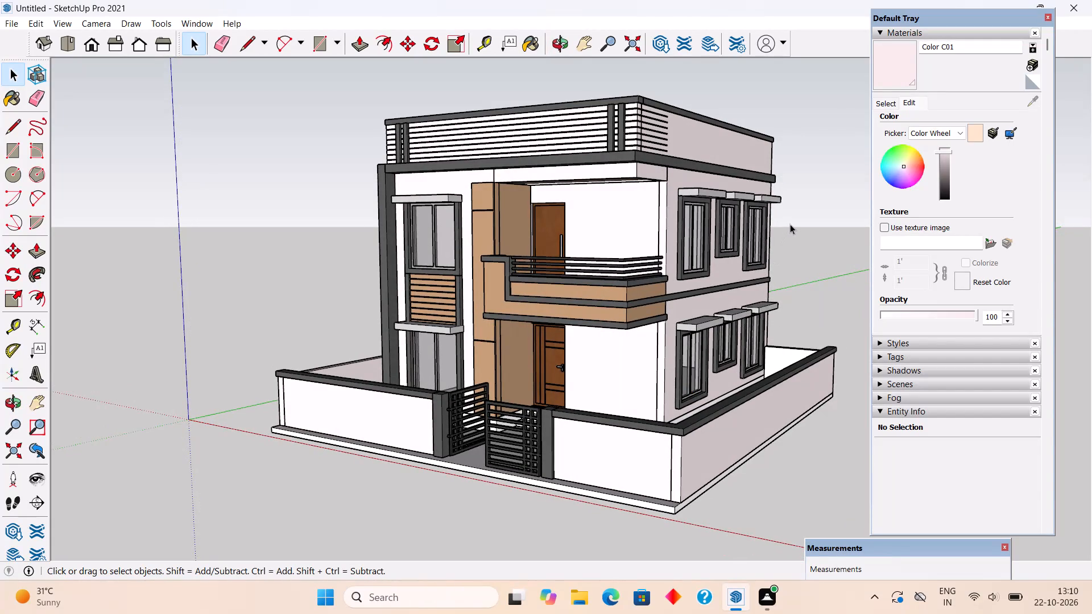
middle_drag(717, 281, 643, 254)
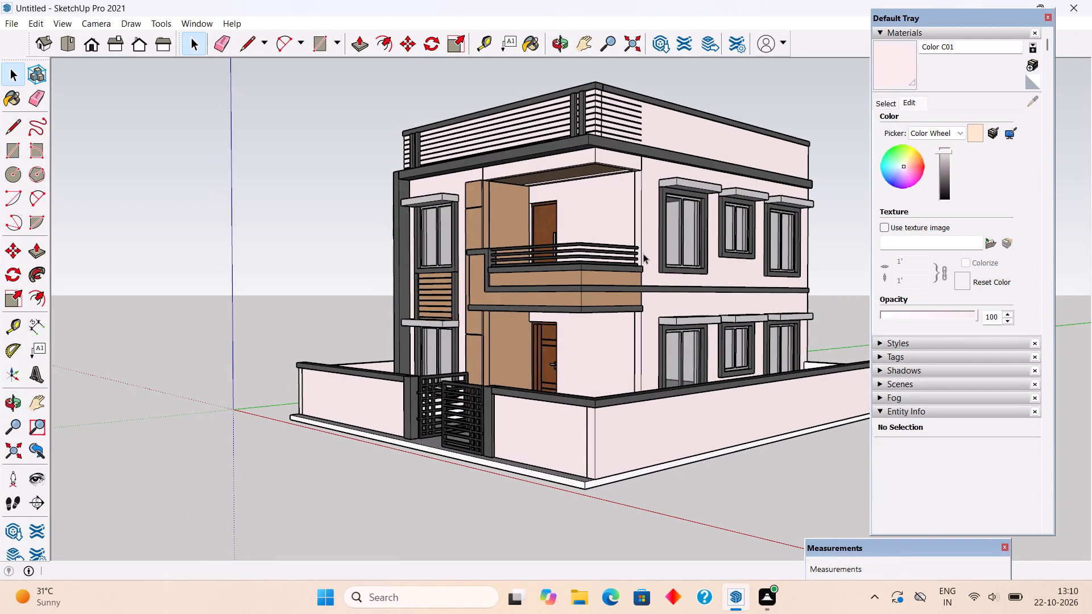
scroll(643, 254, down, 2)
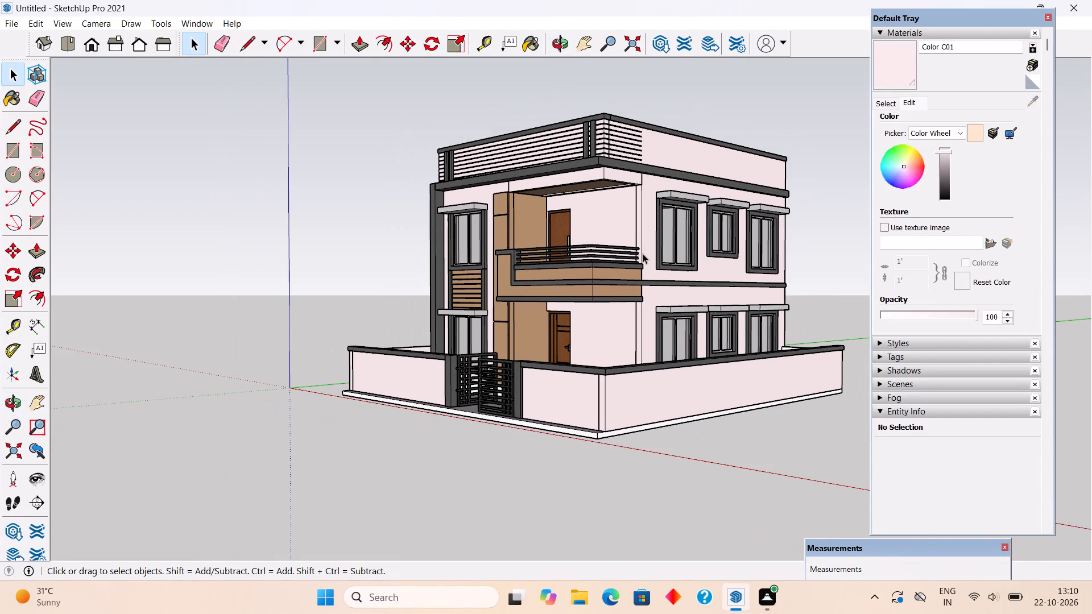
scroll(634, 246, down, 1)
scroll(632, 245, up, 2)
middle_drag(631, 245, 630, 255)
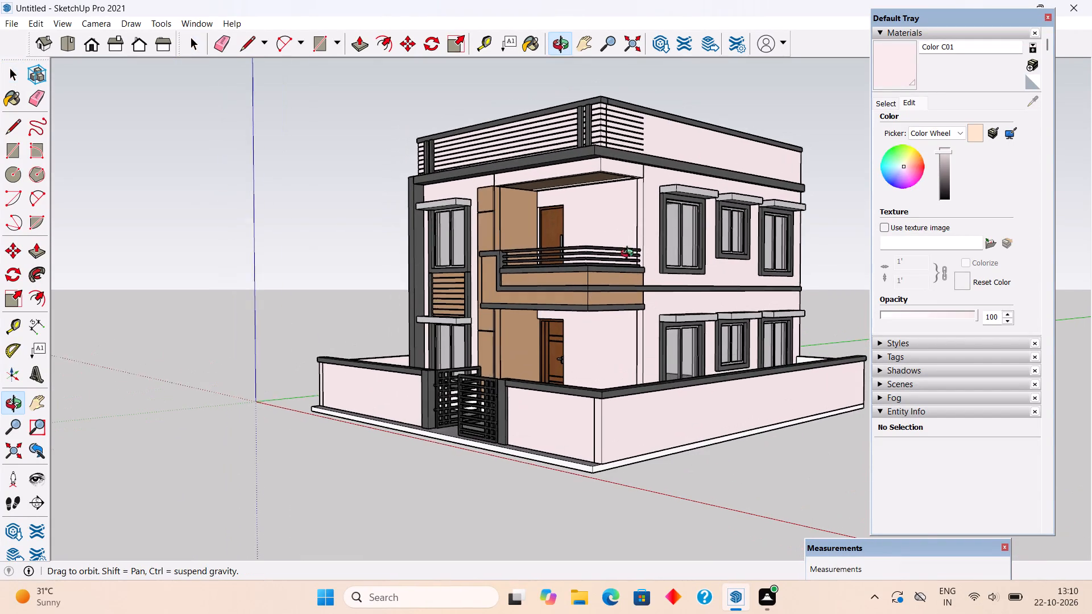
middle_drag(630, 255, 639, 261)
scroll(639, 261, down, 2)
scroll(818, 235, up, 3)
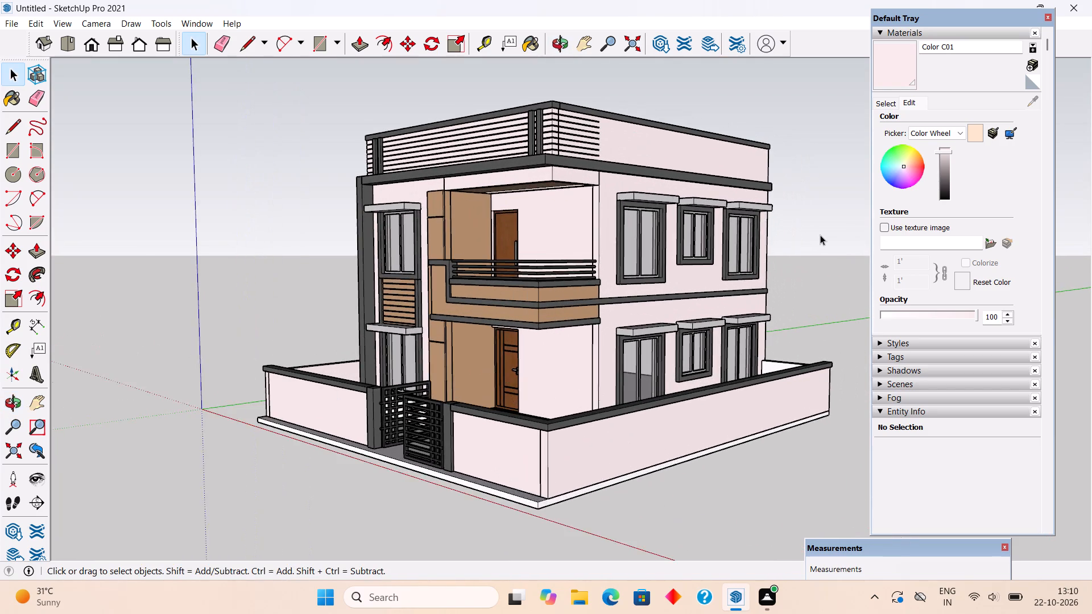
scroll(820, 235, up, 1)
middle_drag(851, 319, 842, 321)
scroll(842, 321, down, 1)
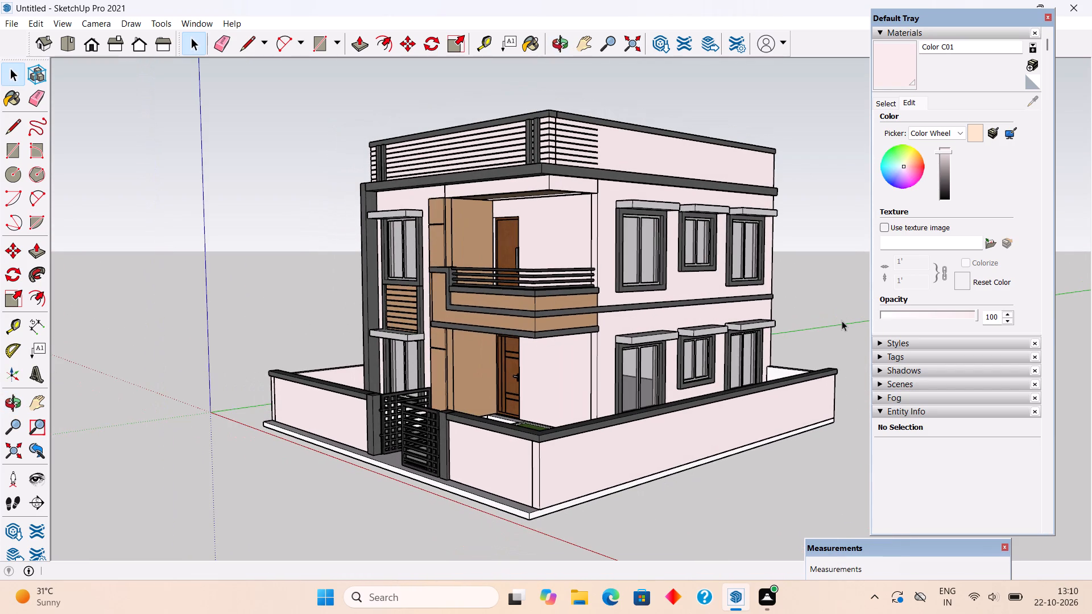
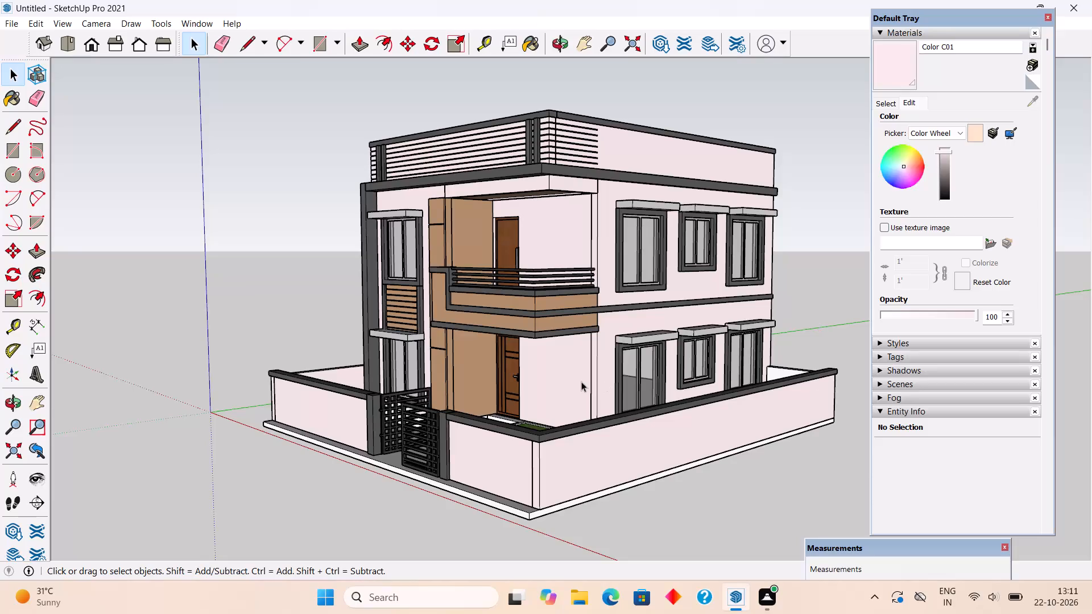
Examine the pale pink house and compound walls from the front corner, the side and from above.
scroll(581, 381, up, 1)
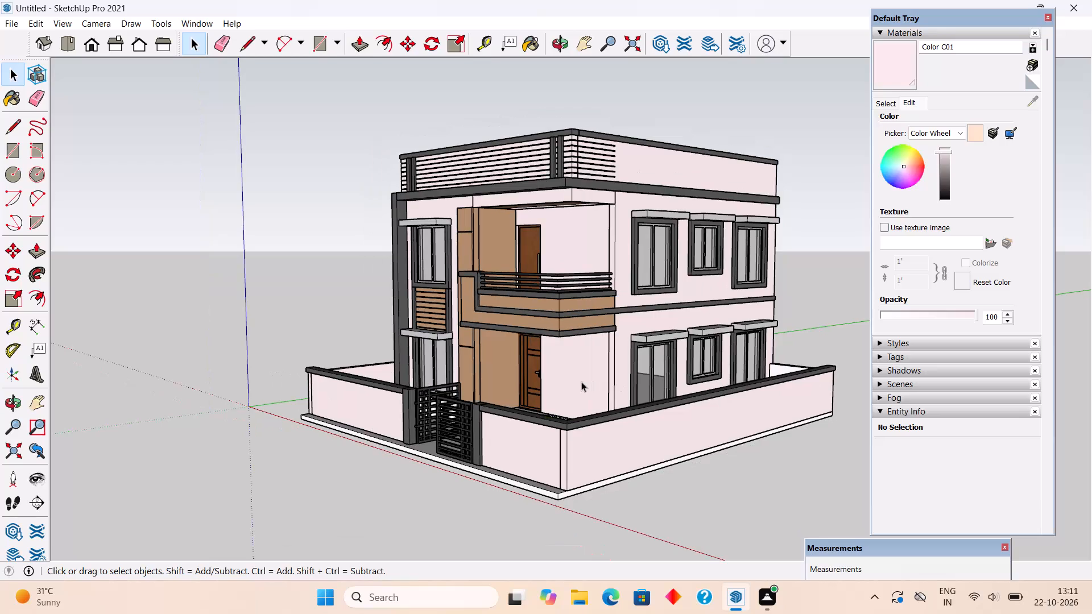
scroll(581, 381, up, 1)
middle_drag(581, 381, 588, 353)
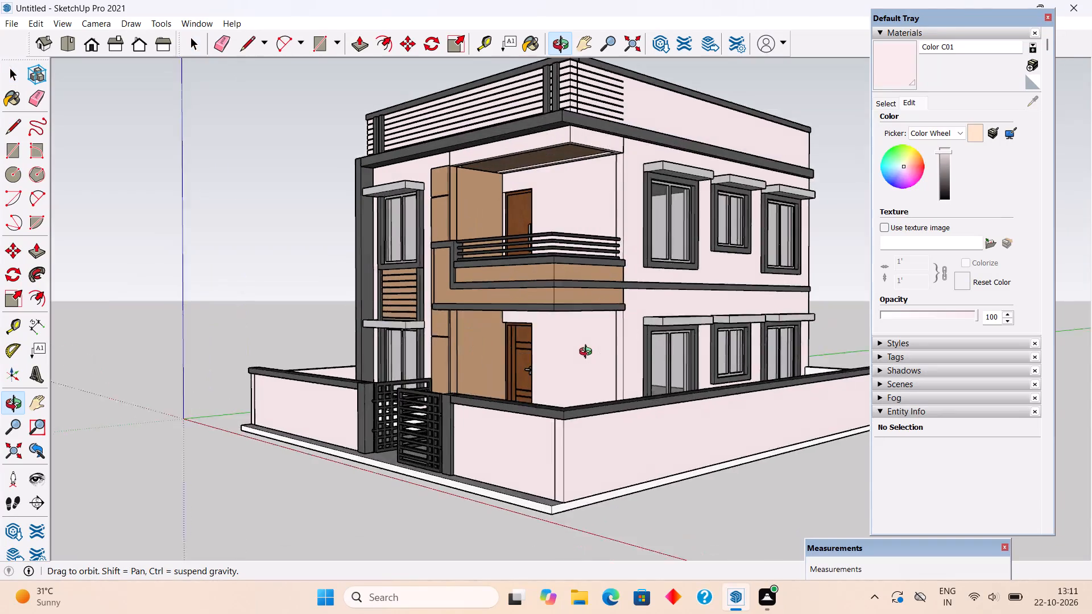
middle_drag(588, 353, 553, 391)
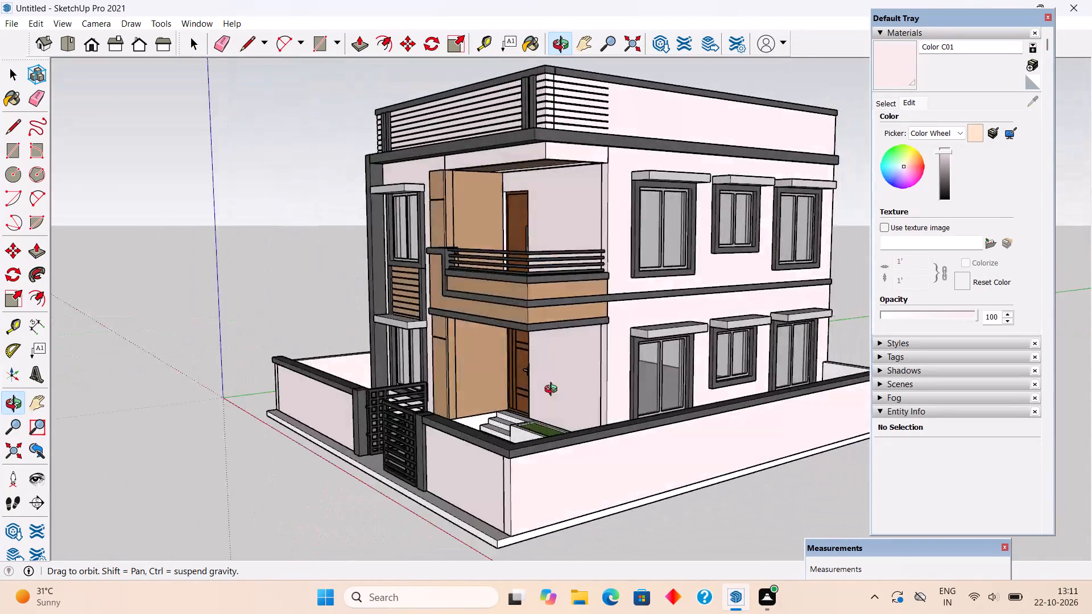
middle_drag(553, 391, 512, 345)
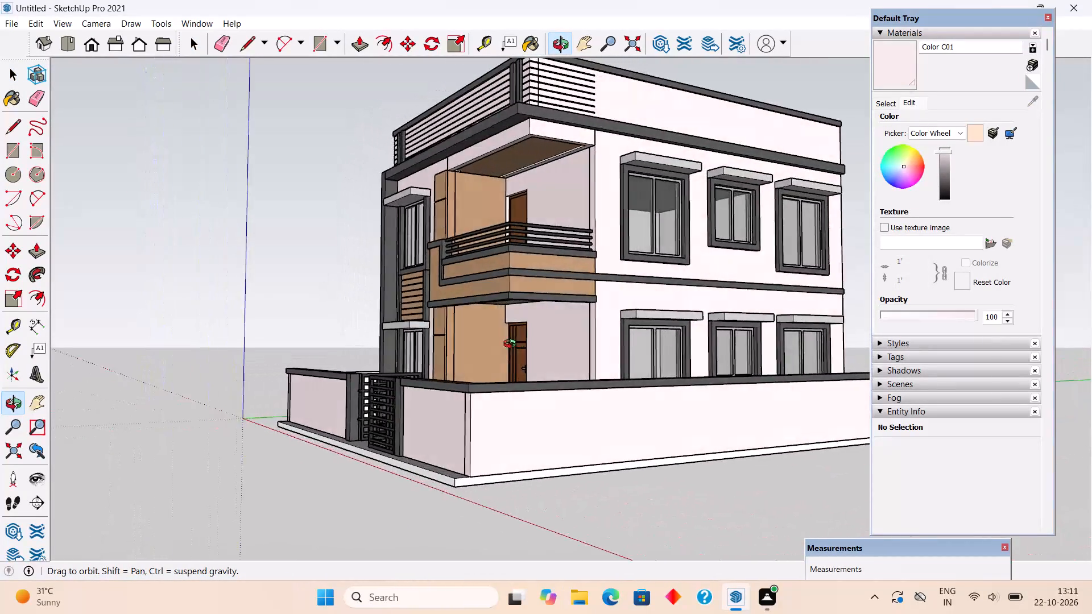
middle_drag(512, 345, 312, 388)
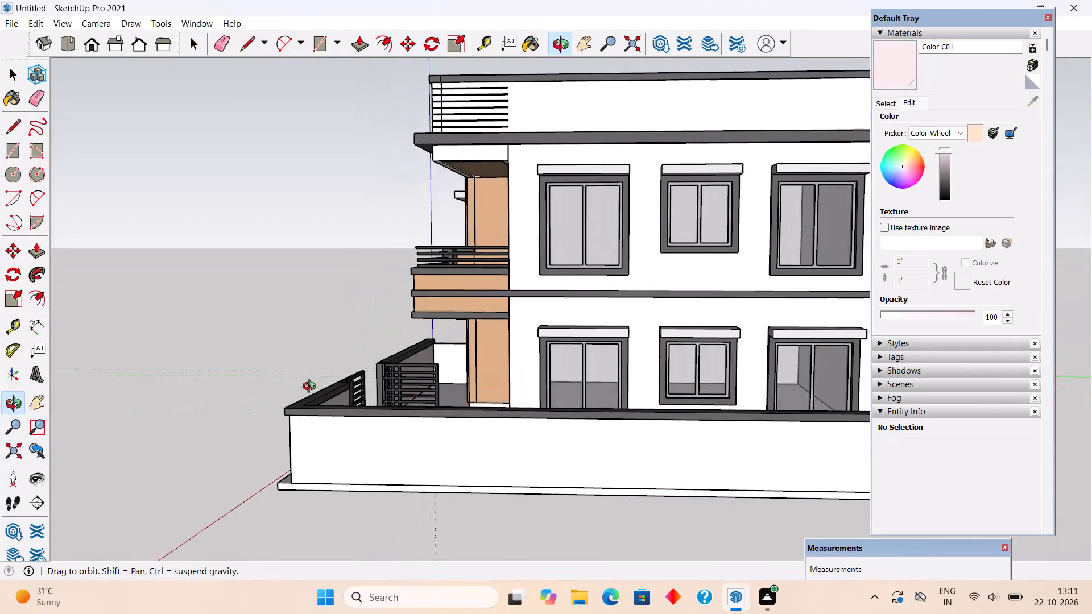
middle_drag(312, 388, 653, 492)
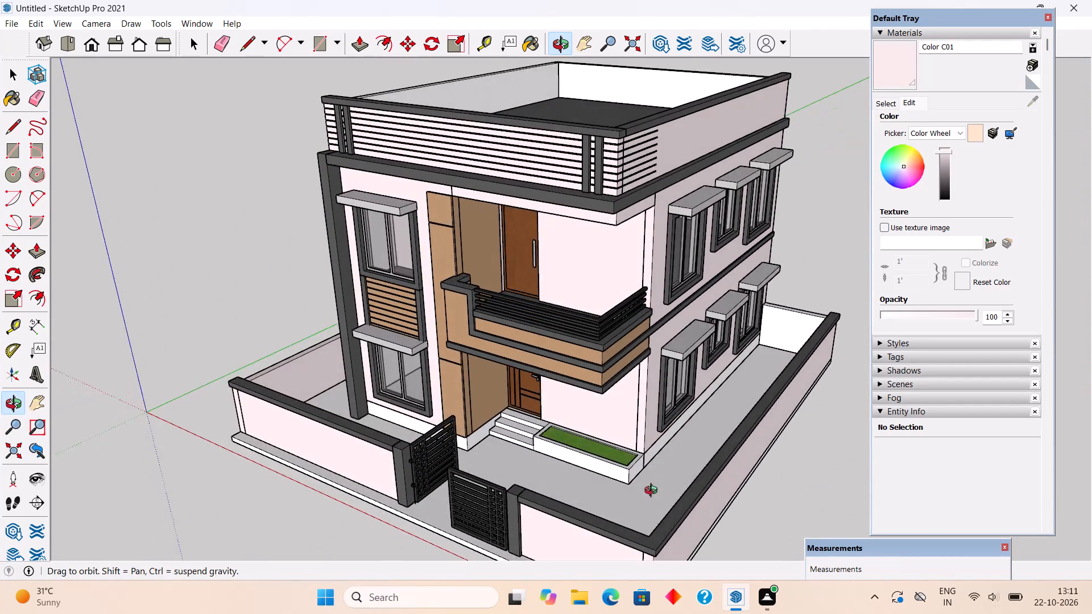
middle_drag(653, 492, 734, 416)
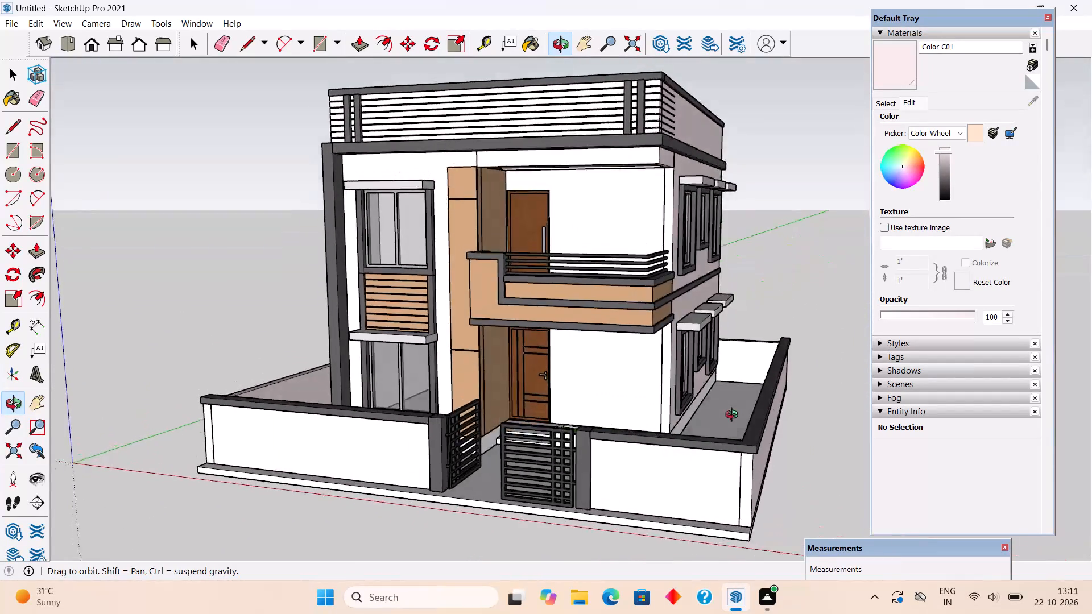
middle_drag(734, 416, 663, 454)
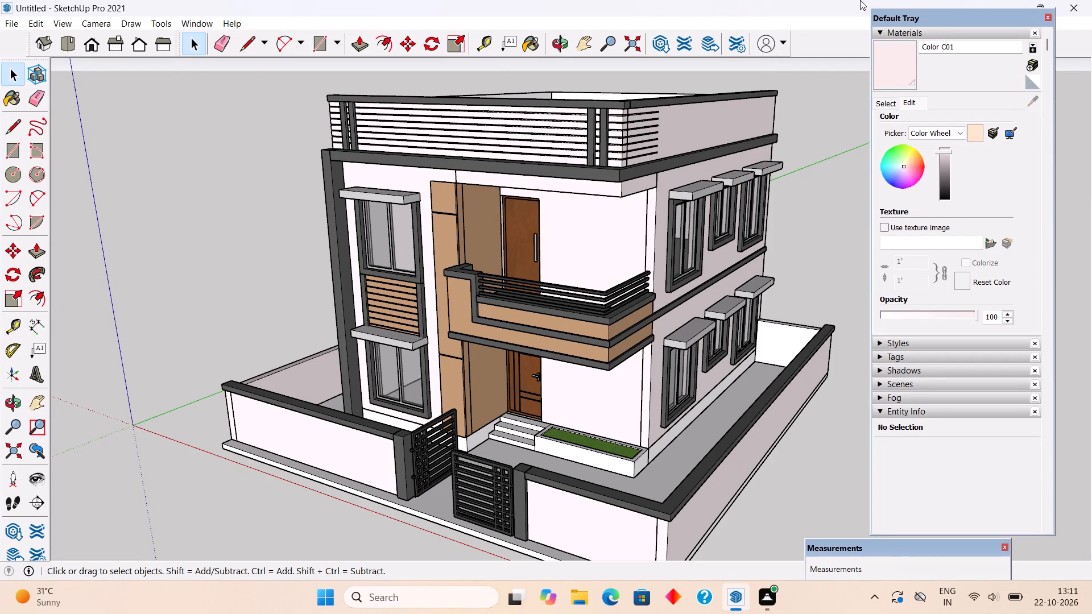
Paint the plinth along the side wall and the front of the planter box beside the entrance steps with Color C01.
click(893, 88)
scroll(672, 468, up, 2)
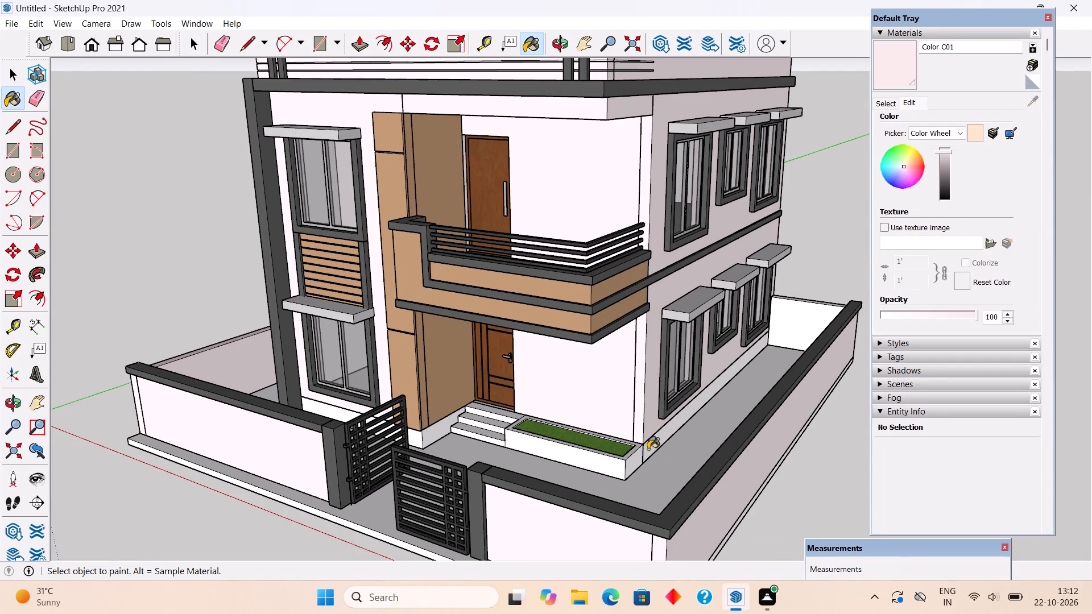
click(648, 449)
middle_drag(543, 471, 485, 344)
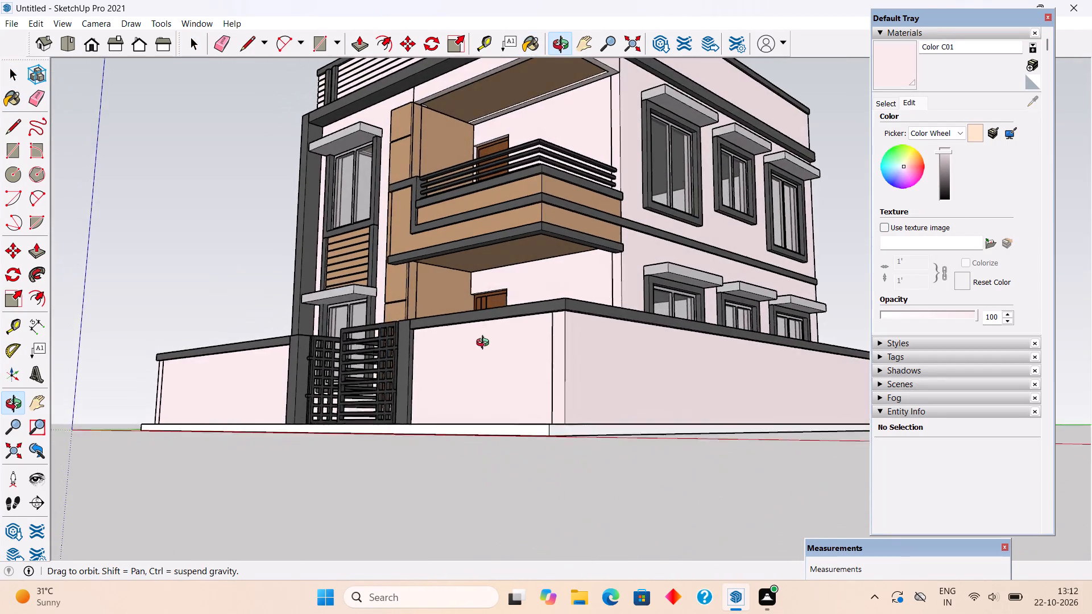
middle_drag(485, 344, 541, 452)
scroll(541, 452, down, 1)
scroll(517, 404, down, 2)
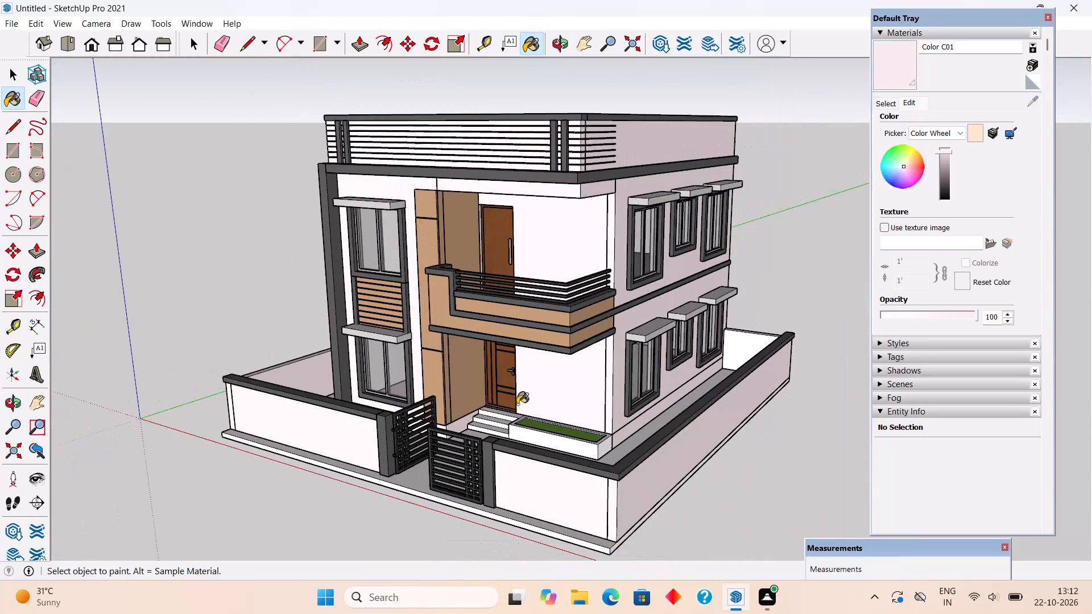
middle_drag(532, 441, 541, 466)
scroll(586, 454, up, 3)
click(586, 455)
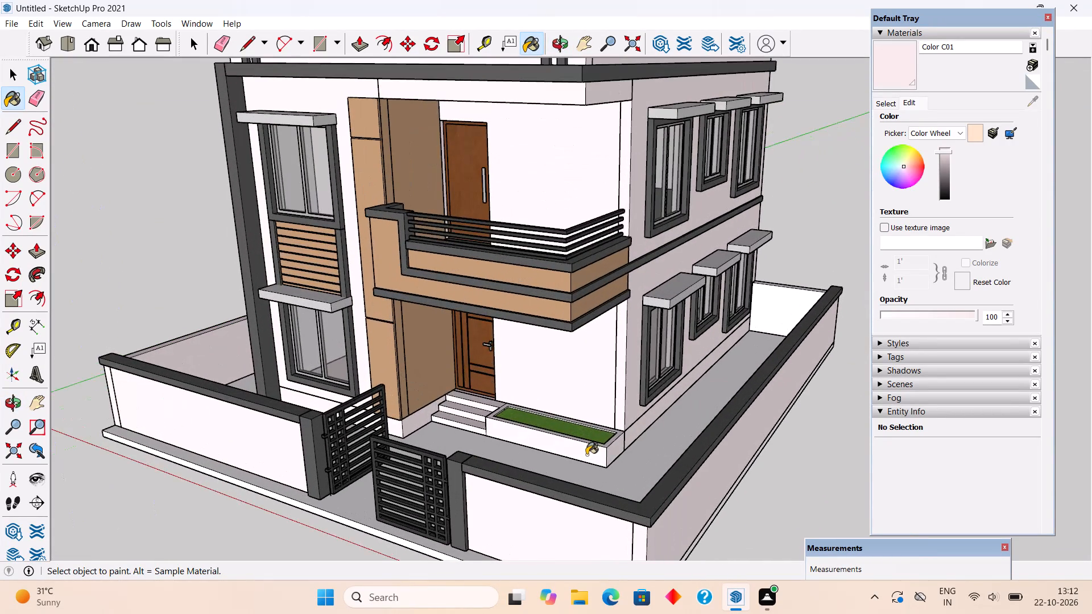
Examine the side and front walls, and look closely at the ground-floor entrance door with its white grooves.
middle_drag(595, 488, 95, 442)
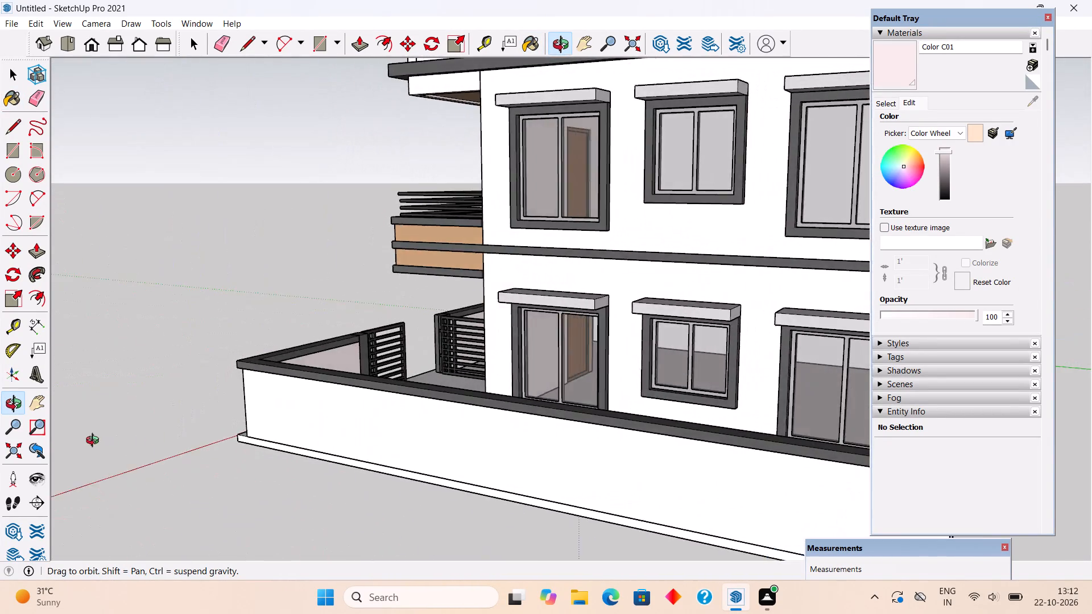
middle_drag(95, 442, 741, 410)
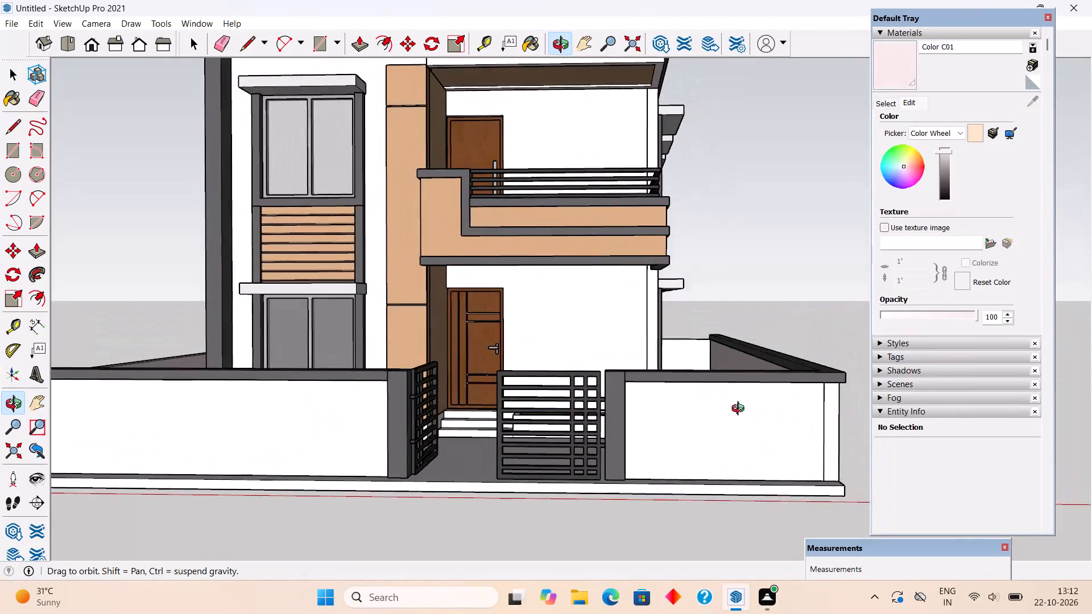
middle_drag(741, 410, 723, 500)
scroll(473, 381, up, 6)
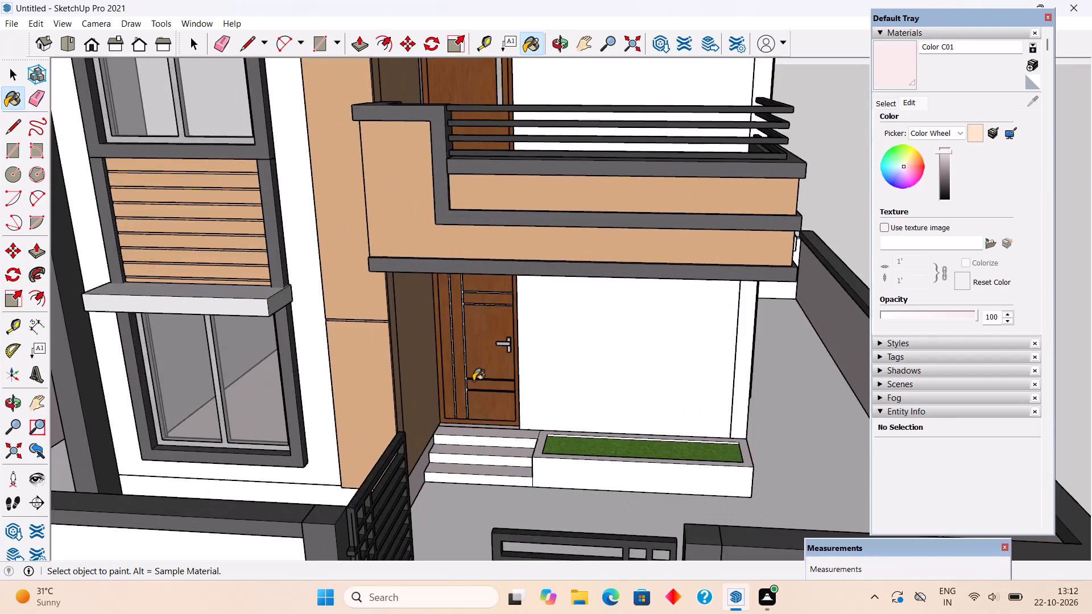
scroll(473, 381, up, 14)
middle_drag(487, 396, 537, 308)
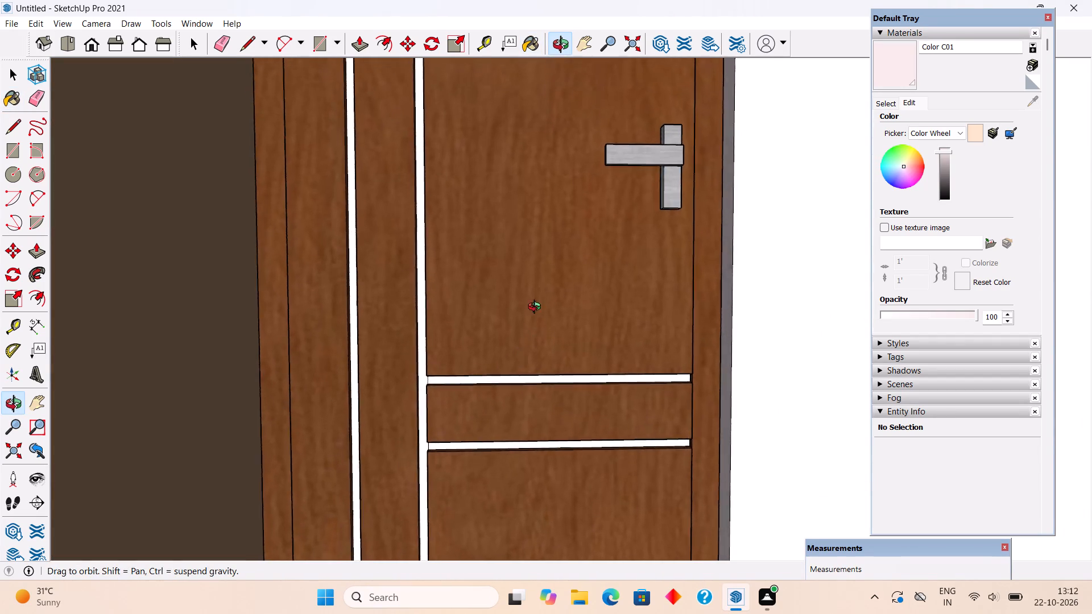
middle_drag(537, 308, 533, 292)
middle_drag(500, 363, 552, 251)
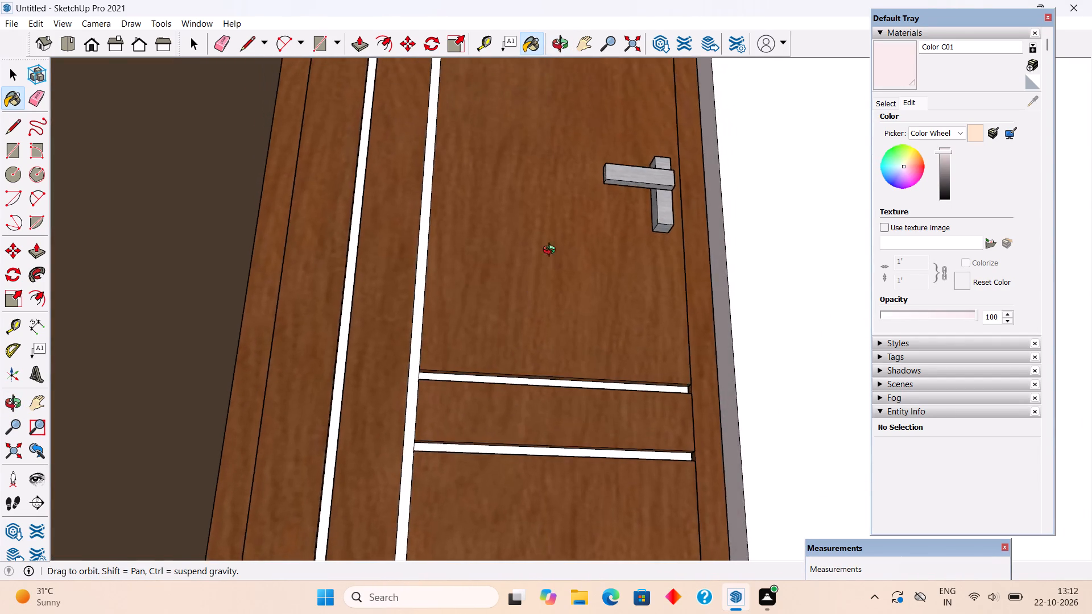
middle_drag(552, 251, 398, 400)
scroll(391, 397, down, 8)
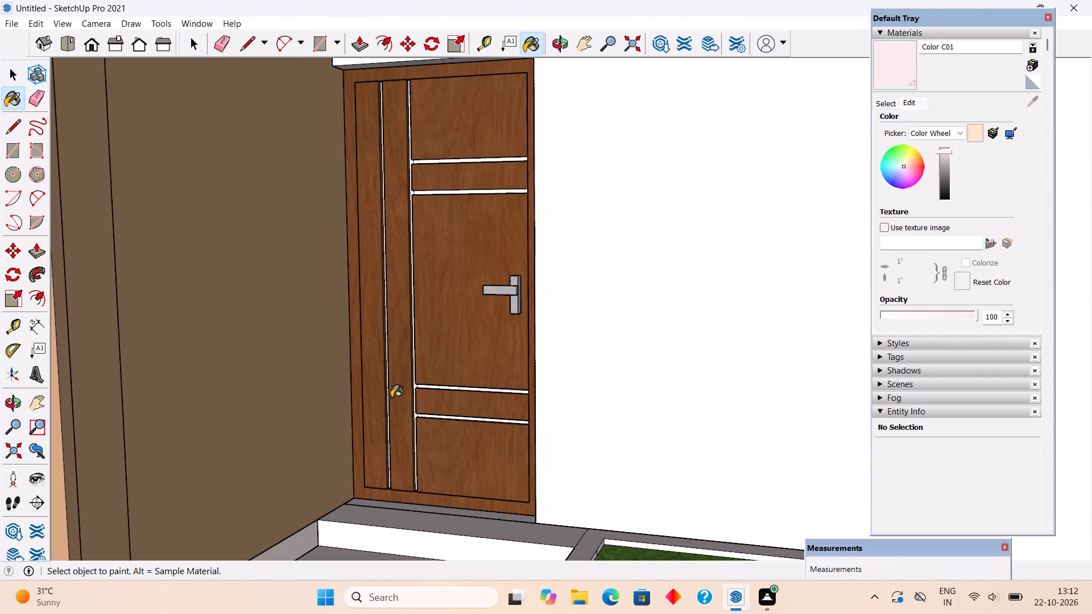
key(space)
scroll(391, 397, down, 9)
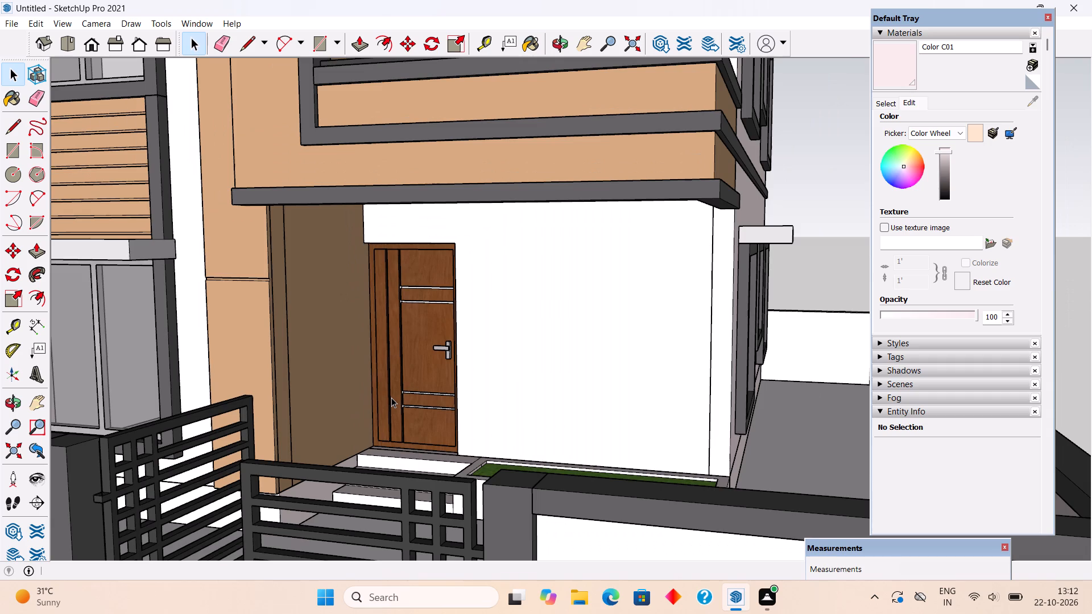
Open the entrance door for editing and widen its outer vertical groove by pushing the adjoining wood side face in 0.5".
scroll(391, 397, up, 20)
scroll(391, 397, up, 5)
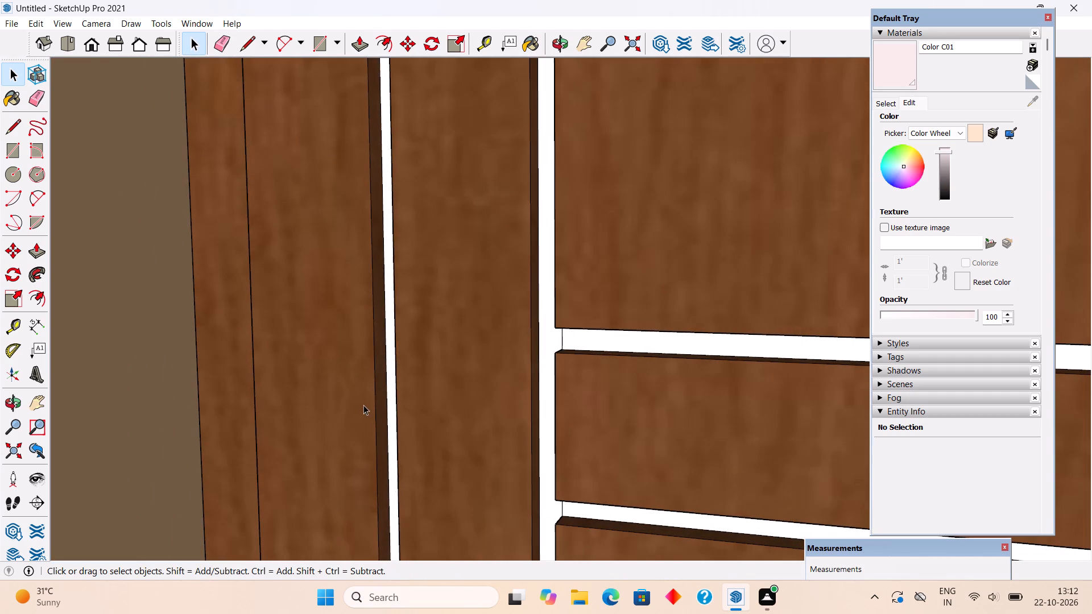
triple_click(379, 398)
key(p)
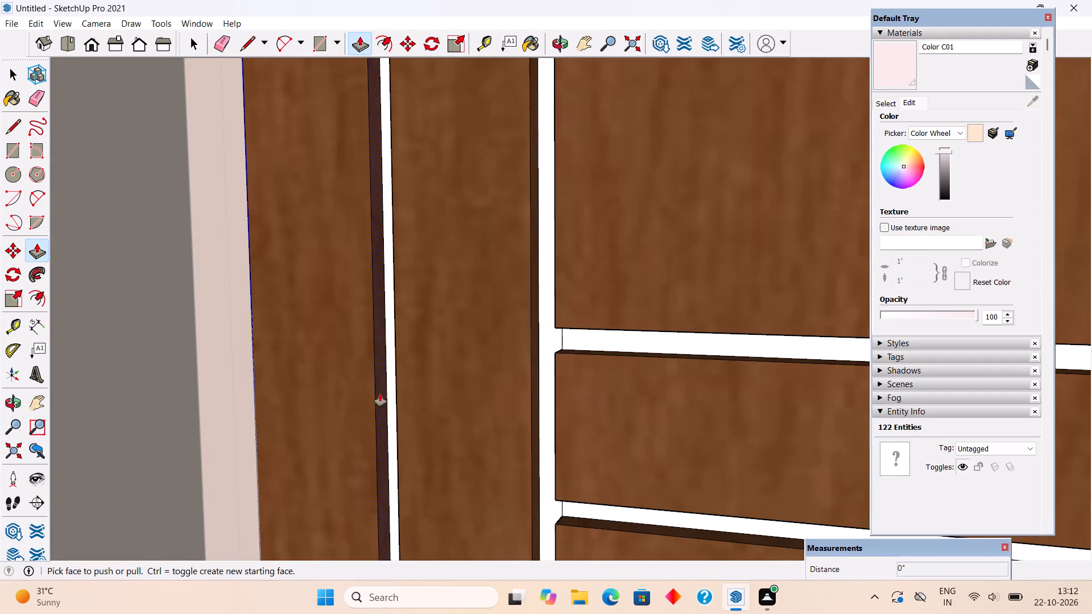
click(380, 394)
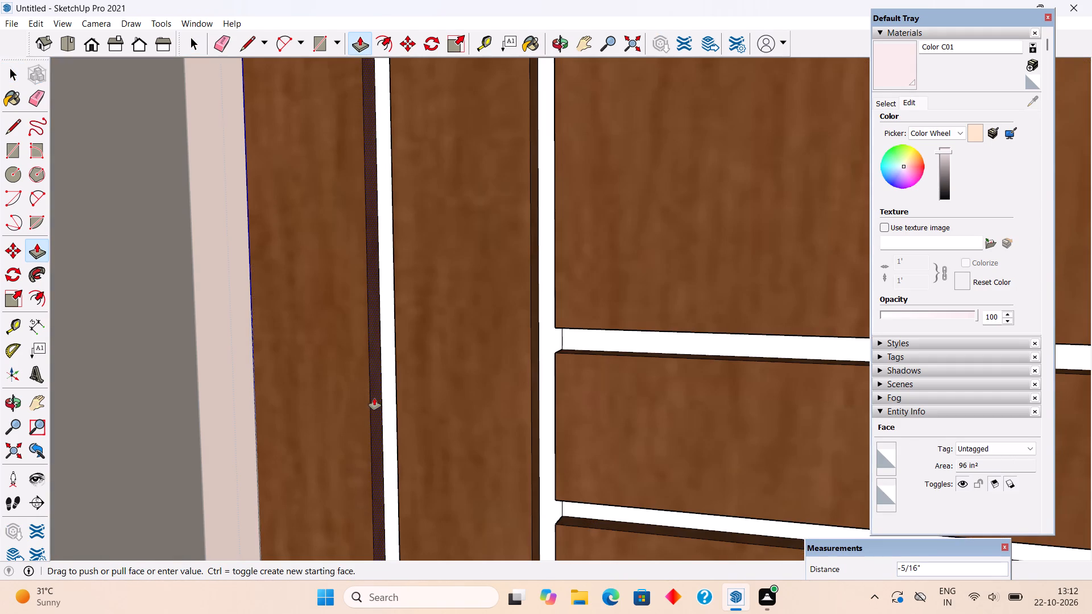
text(.5")
key(Return)
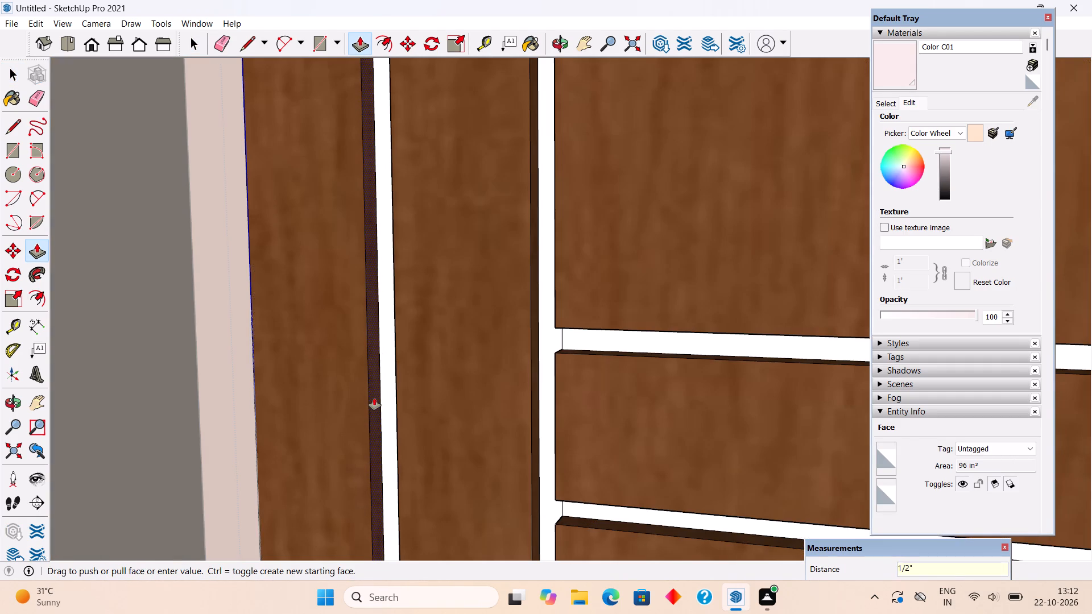
Widen the door's second vertical groove, next to the main panels, by pushing the adjoining wood side face in 0.5".
scroll(374, 398, down, 18)
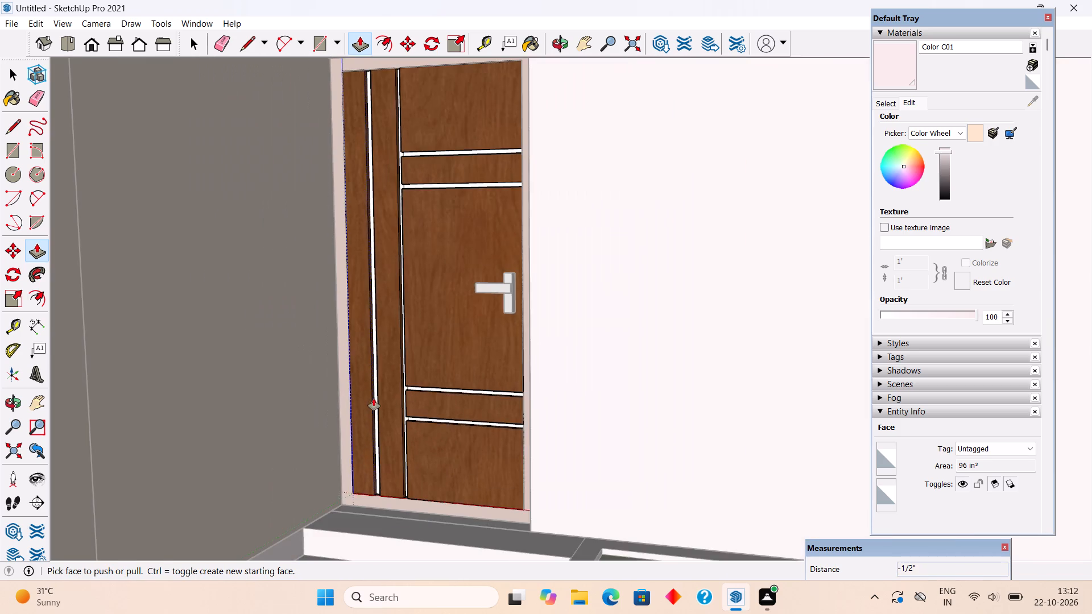
scroll(374, 399, down, 3)
scroll(403, 364, up, 16)
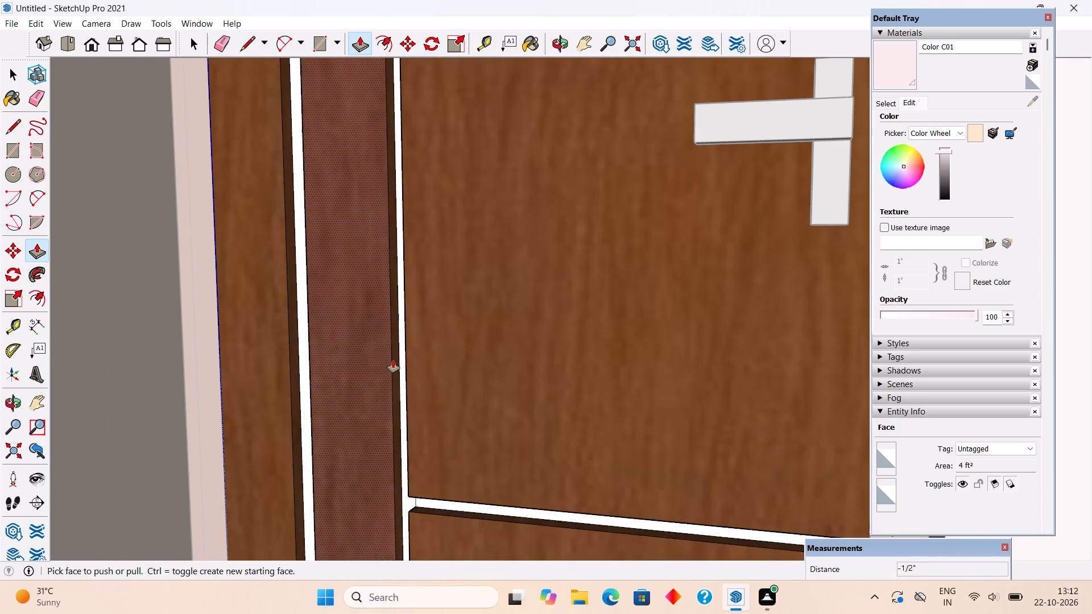
click(400, 366)
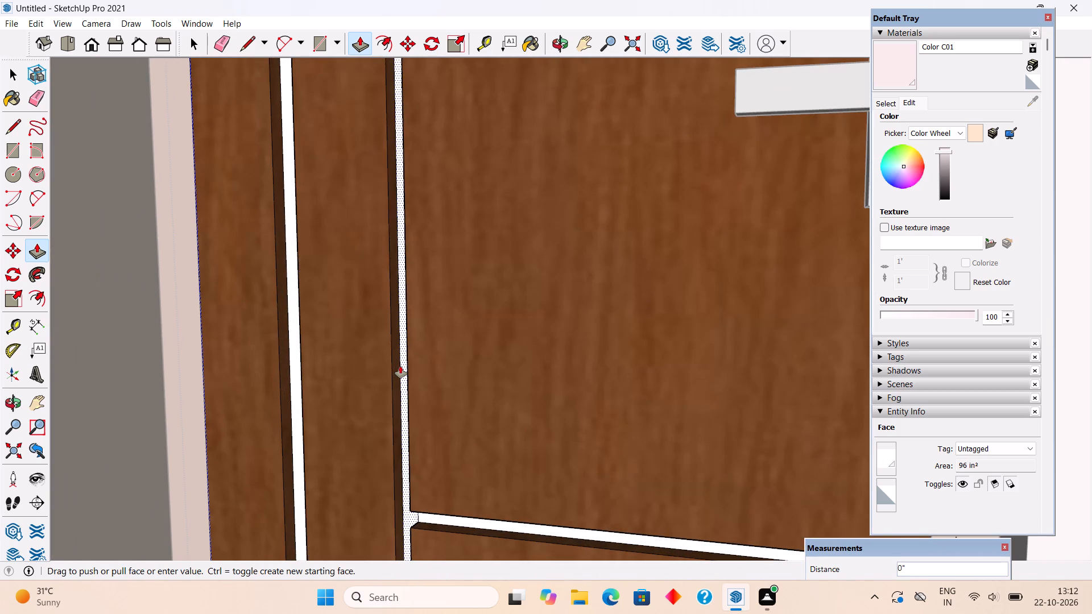
key(p)
click(394, 381)
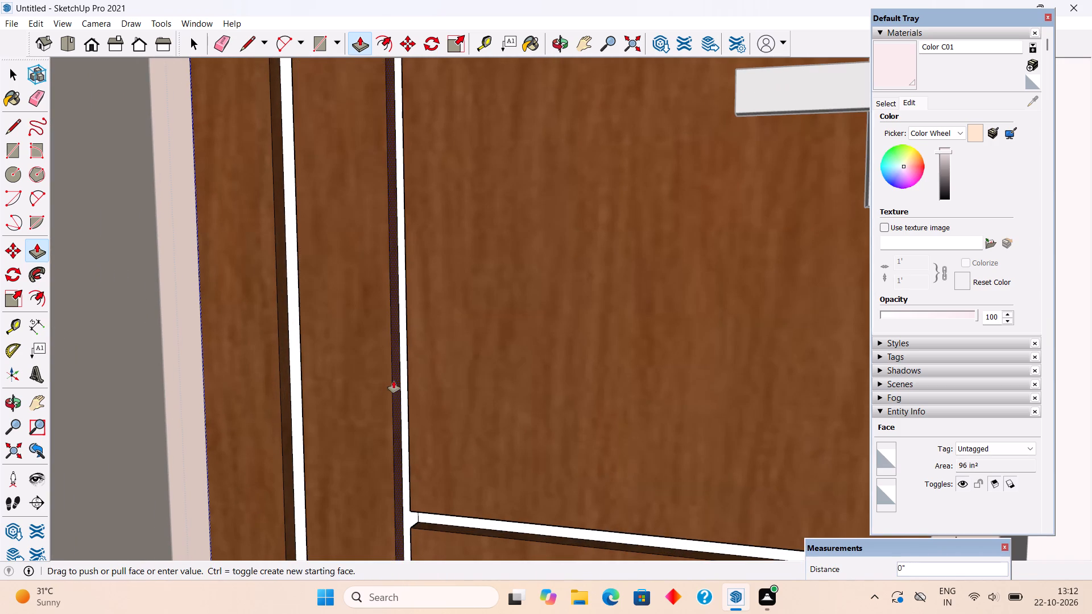
text(.5")
key(Return)
Widen the lowest horizontal groove of the door by pushing the bottom panel's edge face in 0.3".
scroll(388, 384, down, 10)
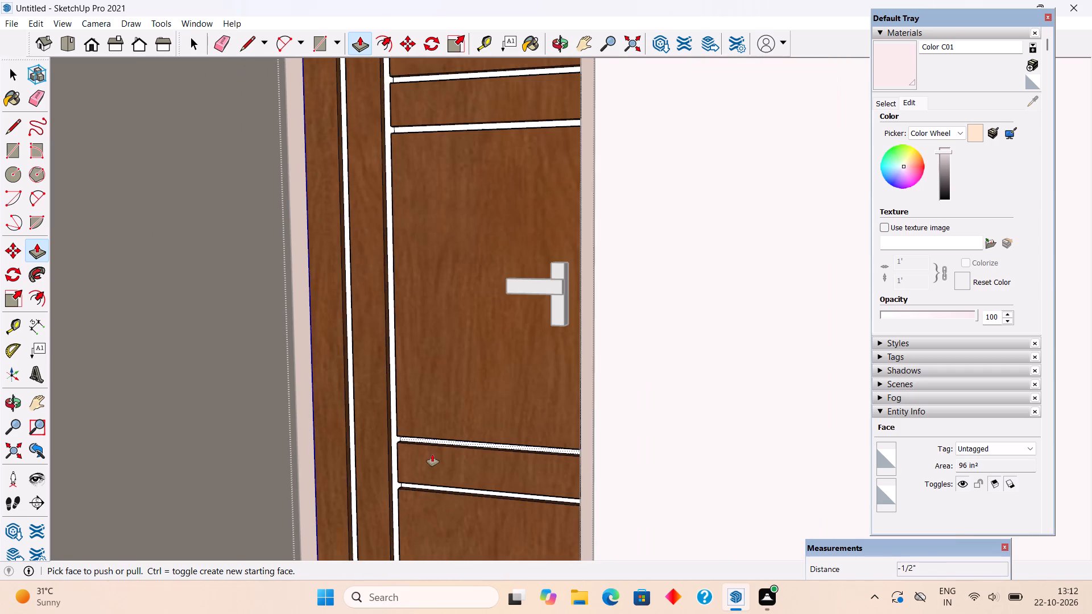
scroll(469, 494, up, 6)
click(480, 494)
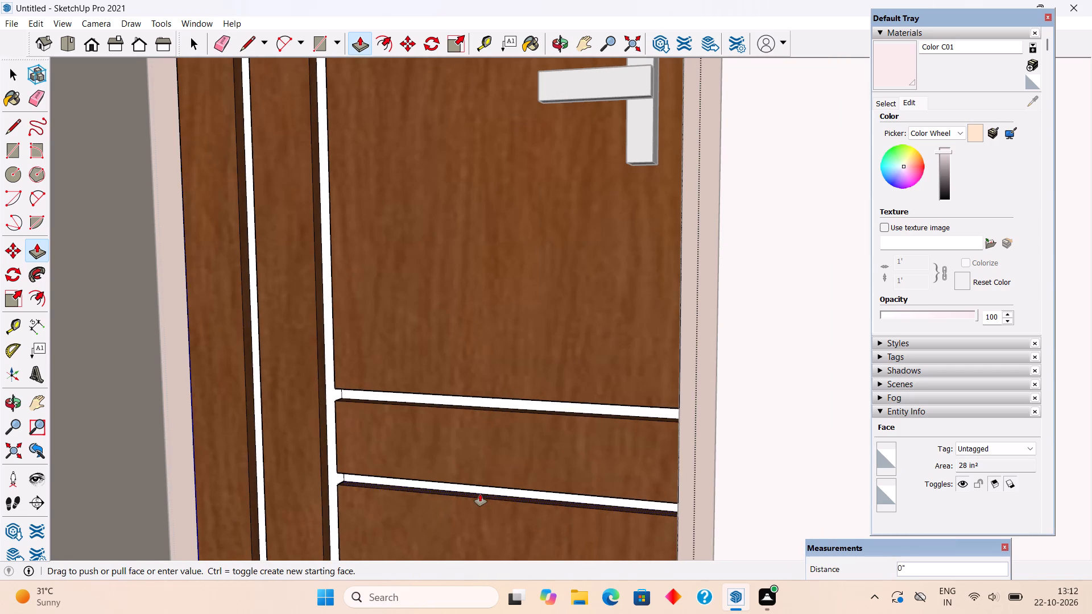
text(.3")
key(Return)
Widen the horizontal groove just above it by pushing the large middle panel's lower edge face in 0.3".
middle_drag(483, 391, 500, 337)
scroll(501, 448, up, 5)
scroll(509, 397, up, 9)
middle_drag(557, 345, 581, 281)
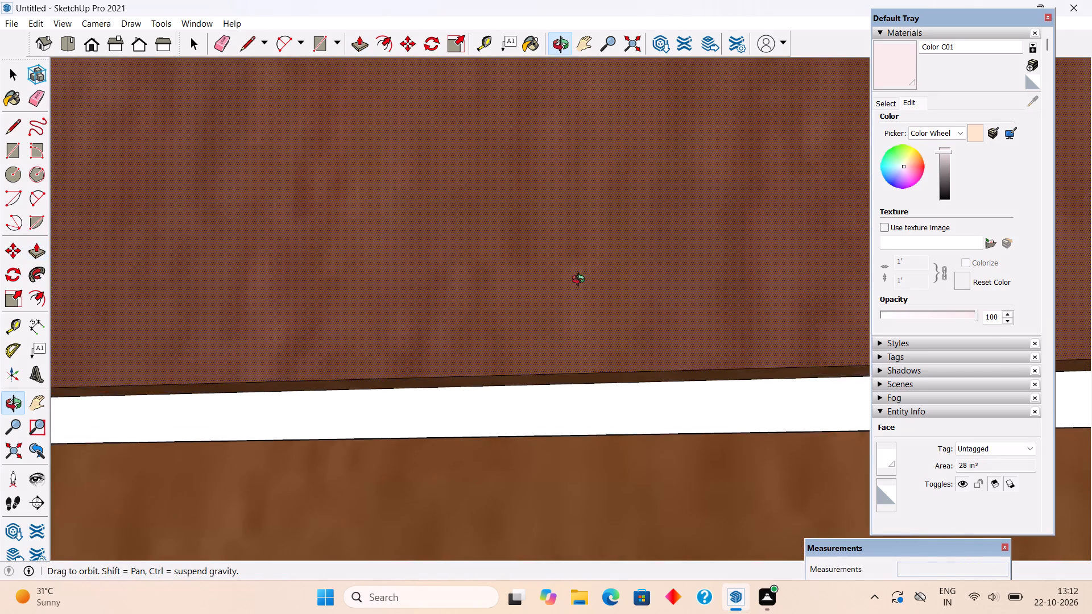
middle_drag(581, 281, 581, 279)
click(555, 383)
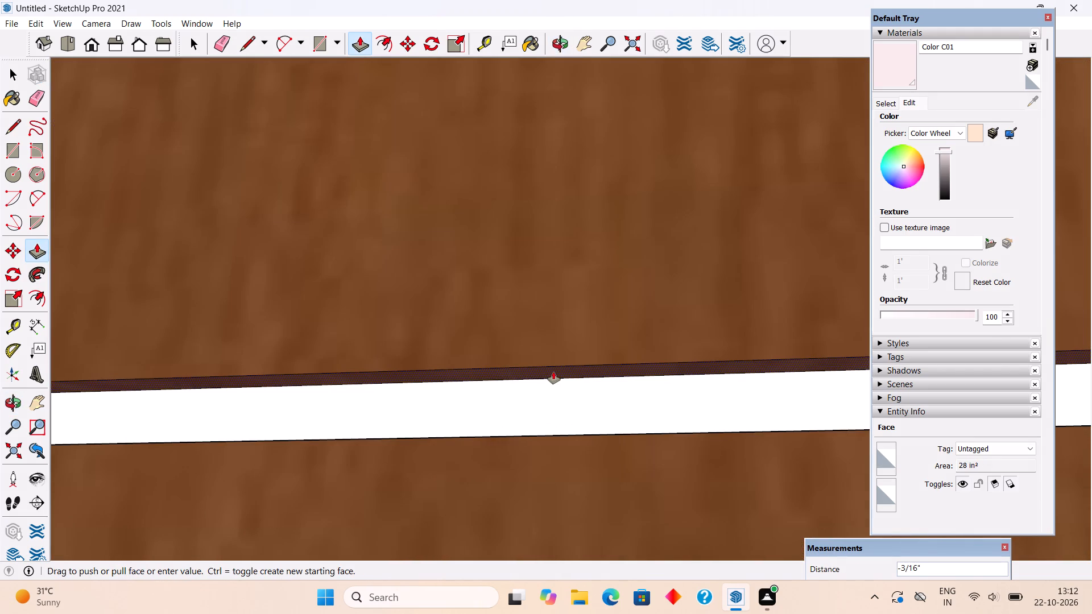
text(.3")
key(Return)
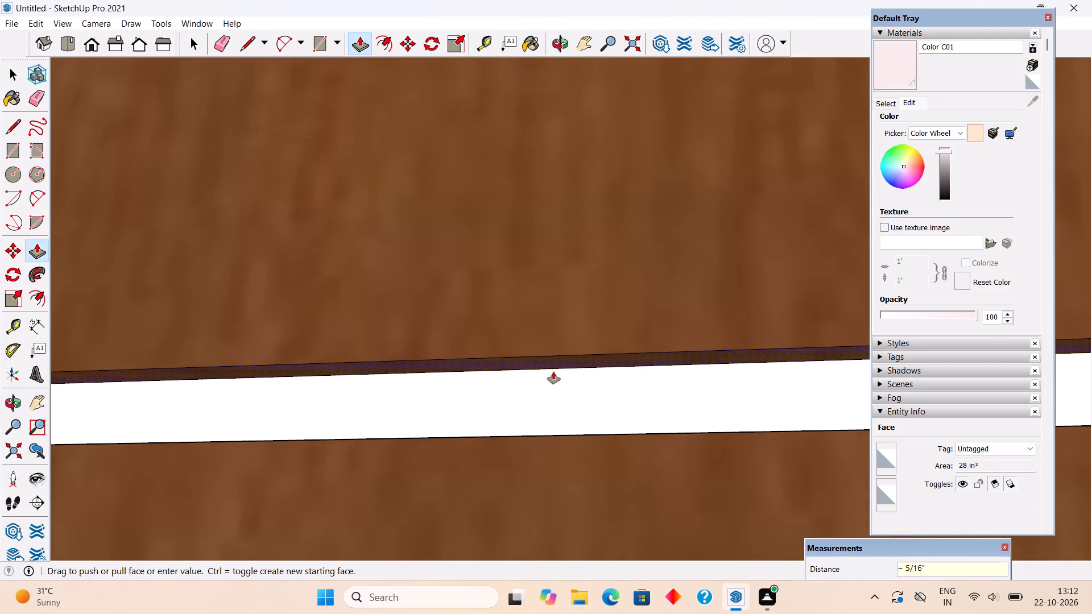
scroll(553, 372, down, 13)
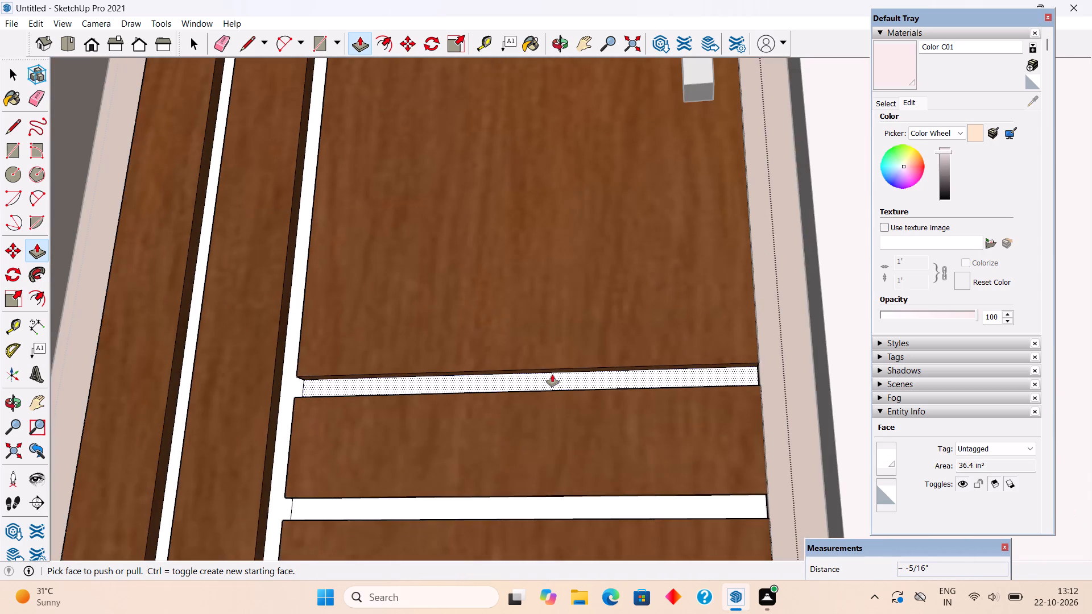
scroll(552, 375, down, 12)
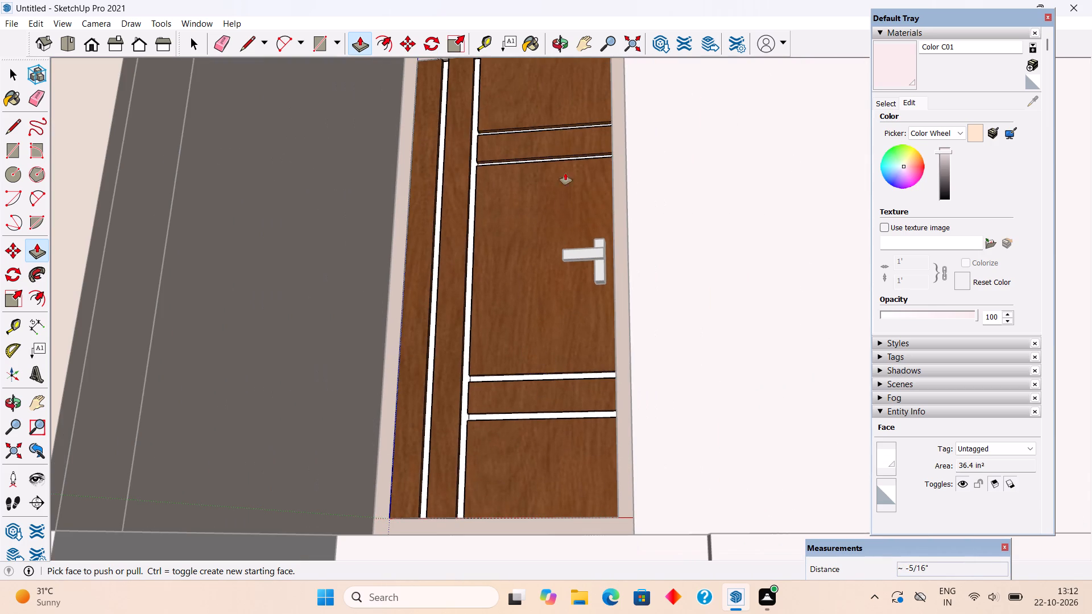
Widen the uppermost horizontal groove of the entrance door by pushing the top panel's lower edge face in 0.3".
scroll(562, 146, up, 5)
middle_drag(559, 118, 549, 153)
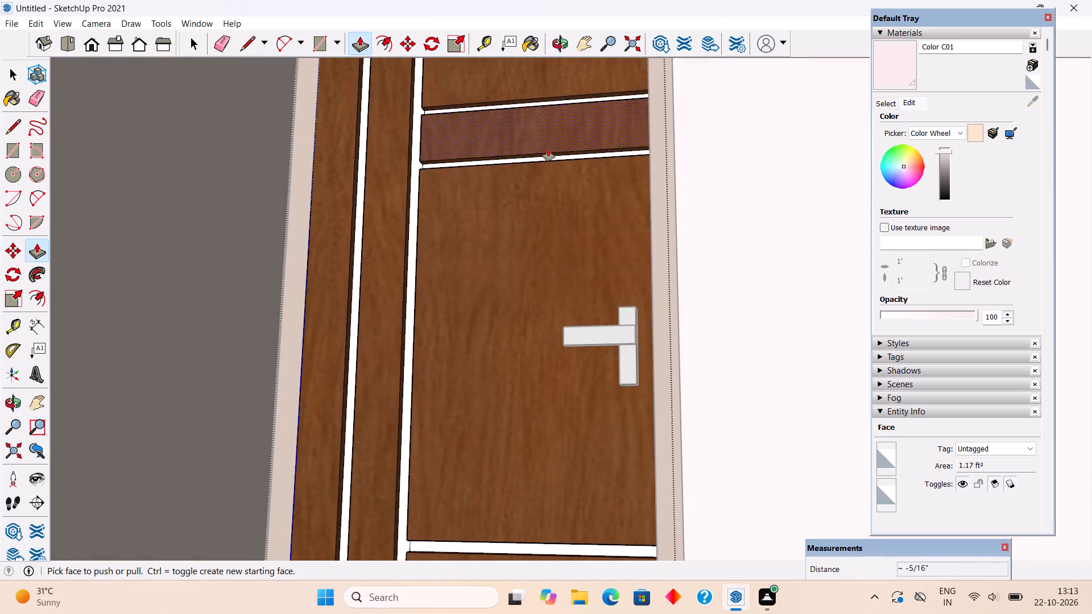
scroll(545, 105, up, 9)
click(551, 95)
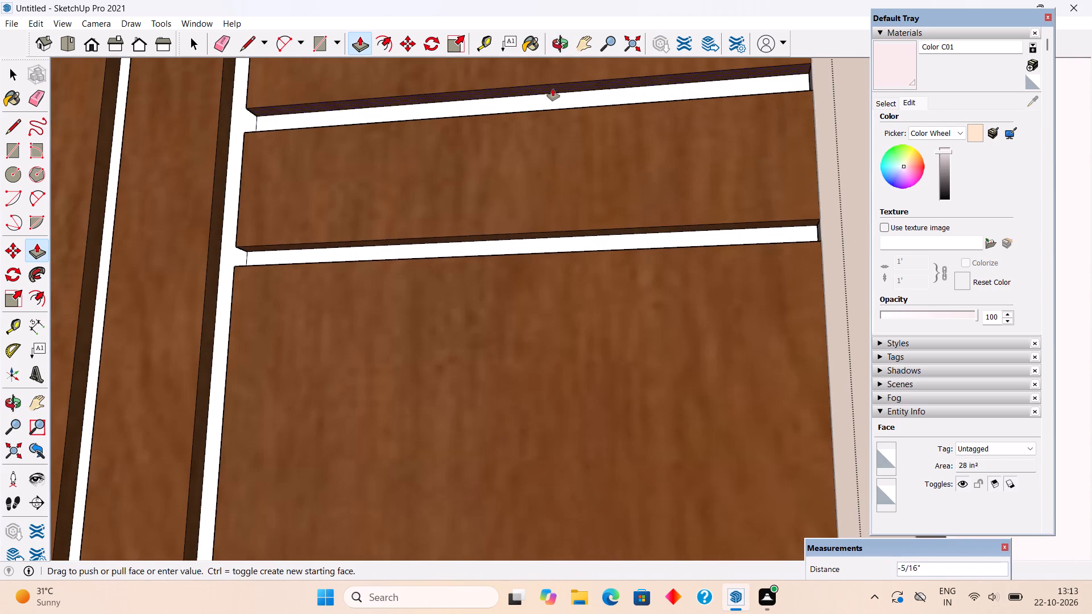
text(.3")
key(Return)
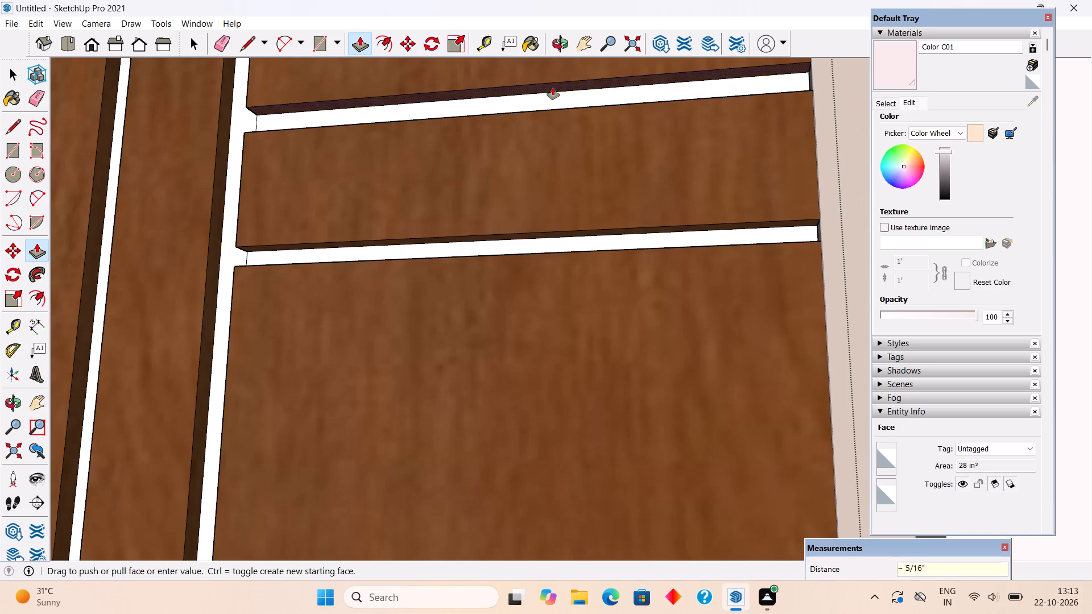
Widen the groove above the door's large middle panel by pushing that panel's upper edge face in 0.3", and close the door for editing.
scroll(553, 88, down, 6)
middle_drag(550, 106, 526, 273)
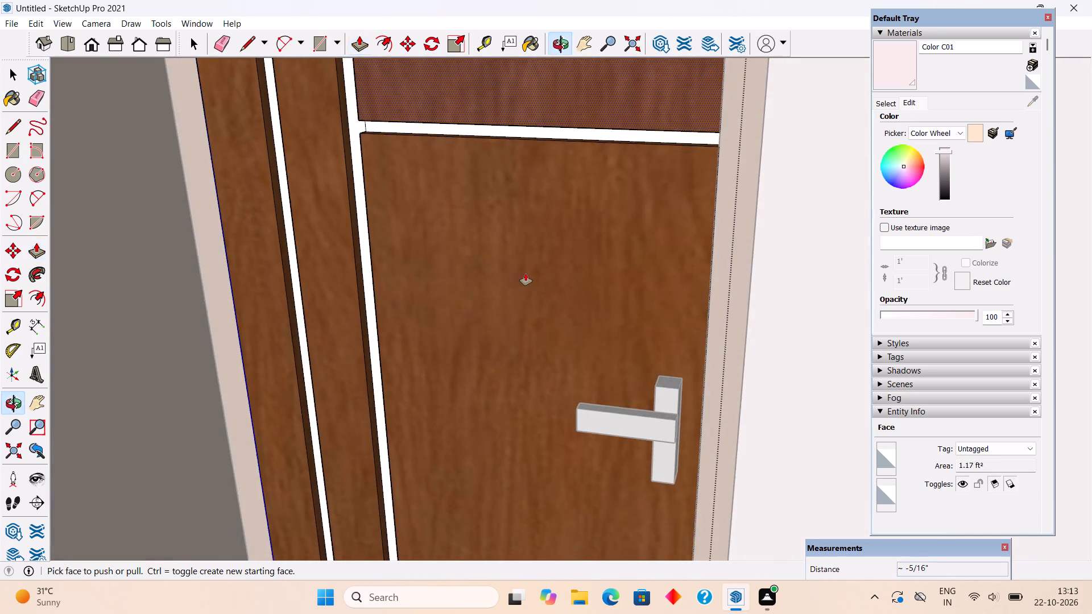
scroll(526, 273, down, 3)
scroll(555, 154, up, 9)
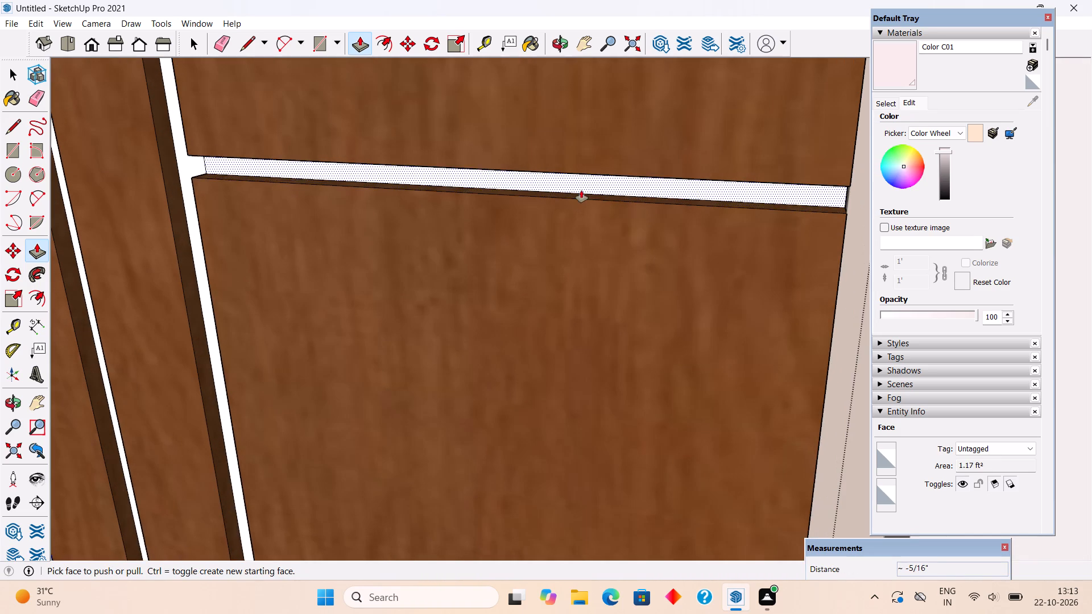
click(582, 198)
text(.3")
key(Return)
key(space)
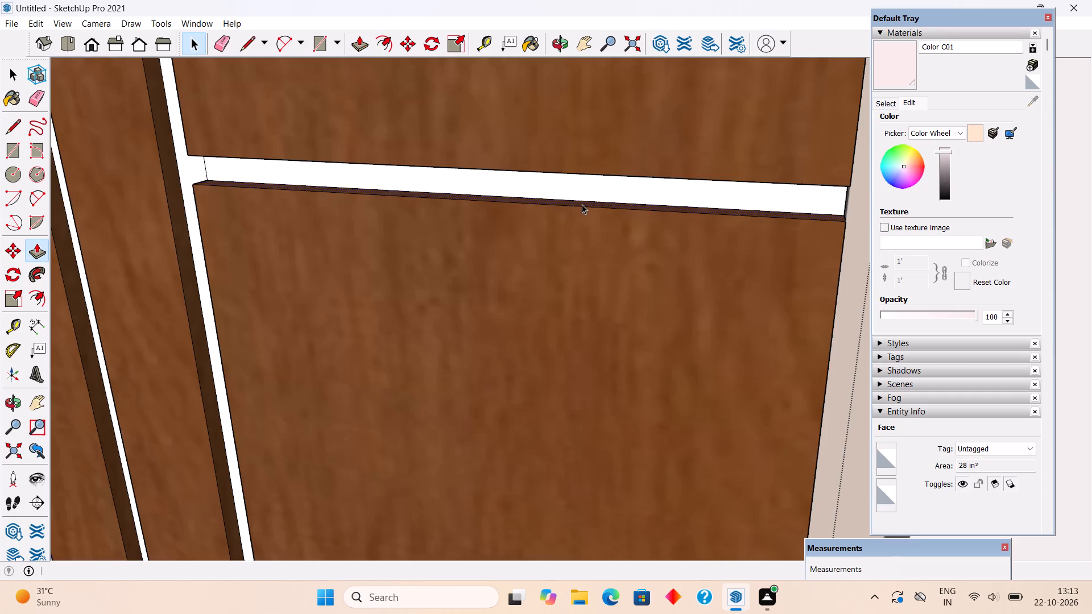
scroll(582, 204, down, 16)
scroll(583, 211, down, 10)
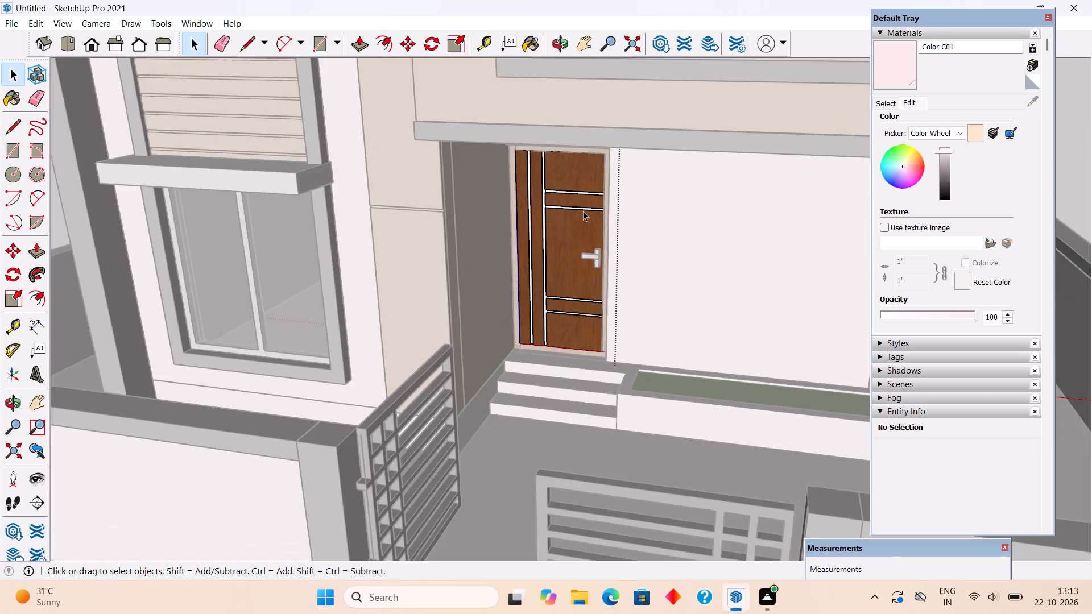
scroll(583, 211, down, 8)
click(821, 125)
Examine the widened grooves of the entrance door from the gate, from above and from the side.
middle_drag(666, 247, 657, 216)
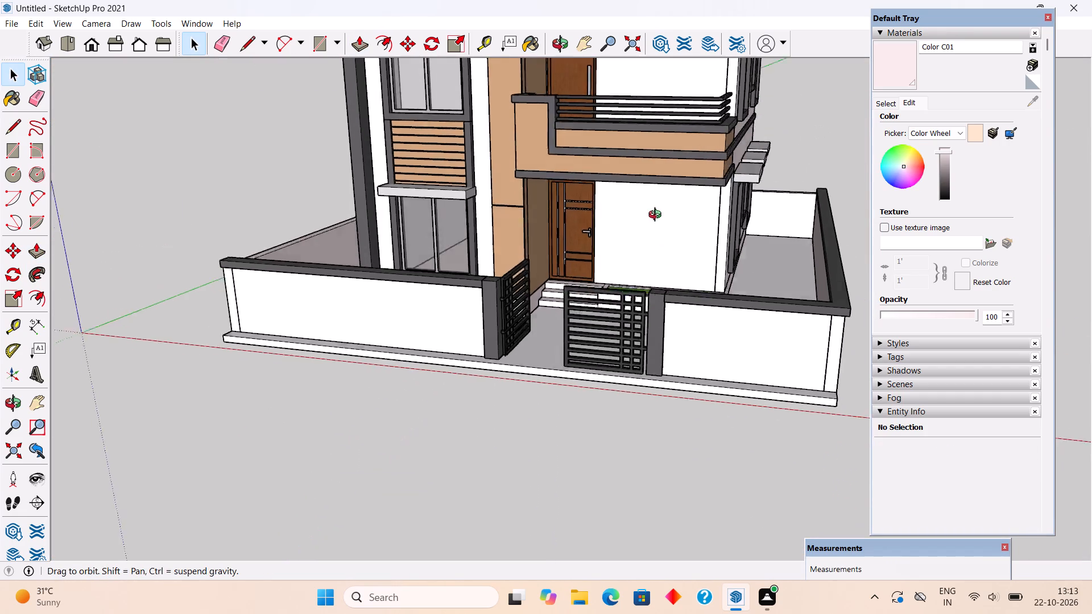
middle_drag(657, 216, 713, 195)
scroll(581, 225, up, 9)
middle_drag(577, 241, 524, 173)
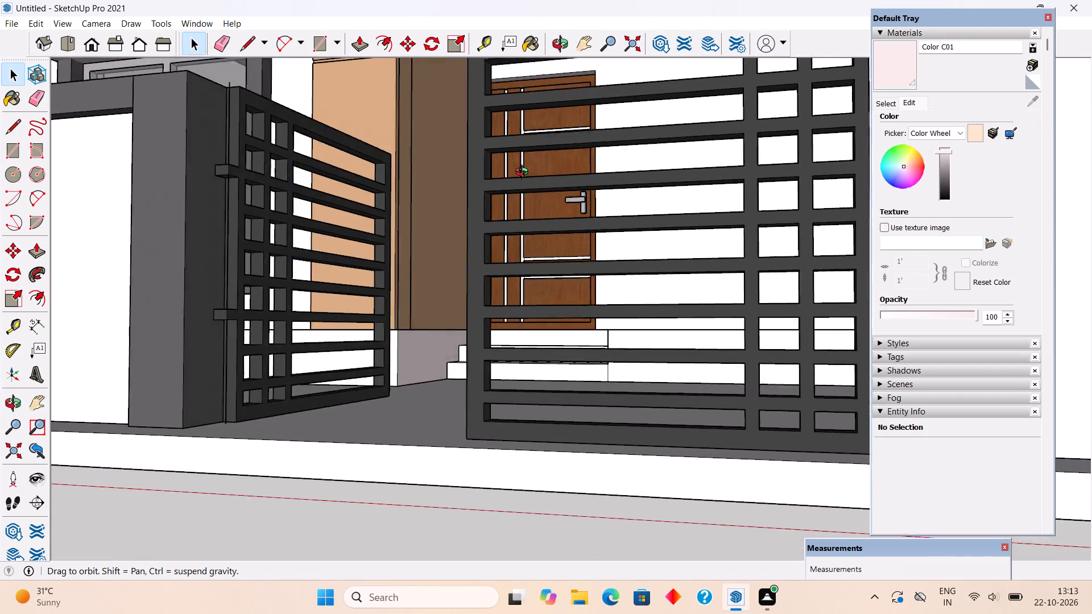
middle_drag(524, 173, 516, 361)
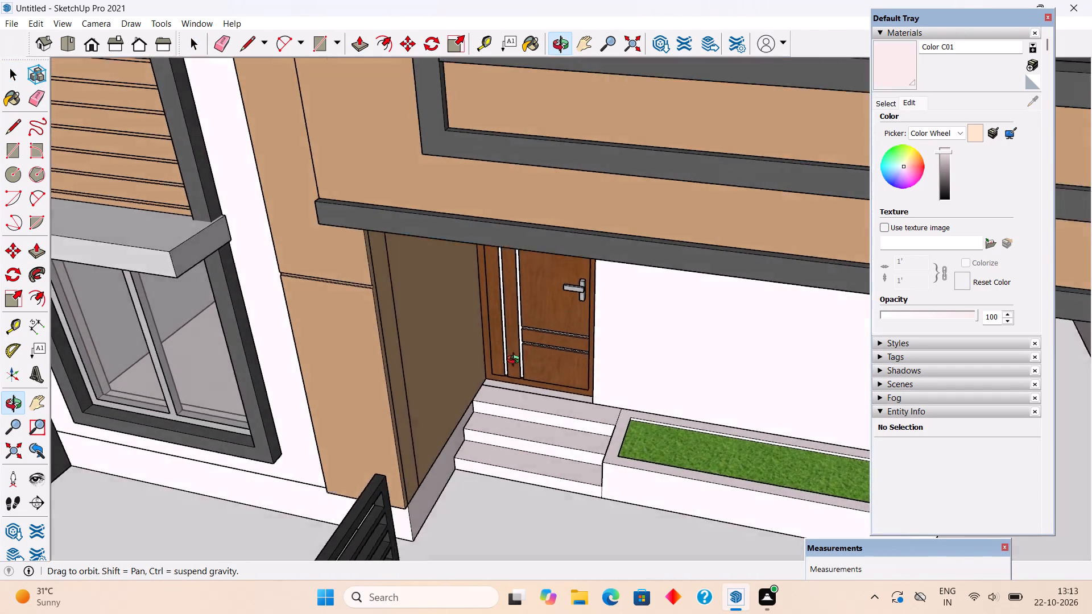
middle_drag(516, 361, 358, 330)
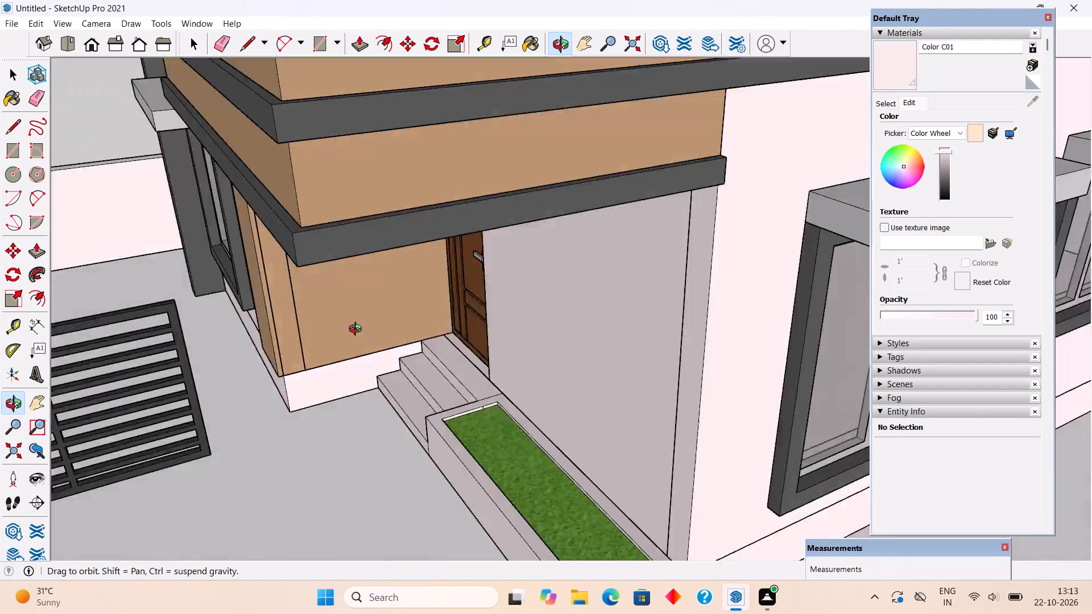
middle_drag(358, 330, 478, 296)
Examine the whole house exterior from the front and both sides, checking wall colours, windows, balcony, gate and boundary wall.
scroll(478, 296, down, 9)
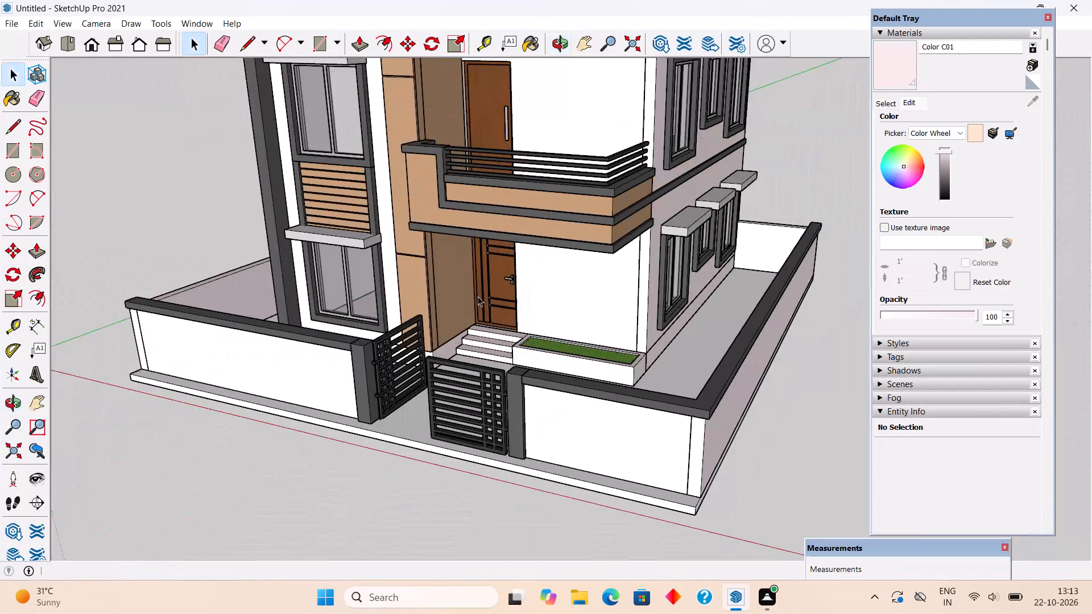
scroll(478, 296, down, 2)
middle_drag(497, 316, 517, 348)
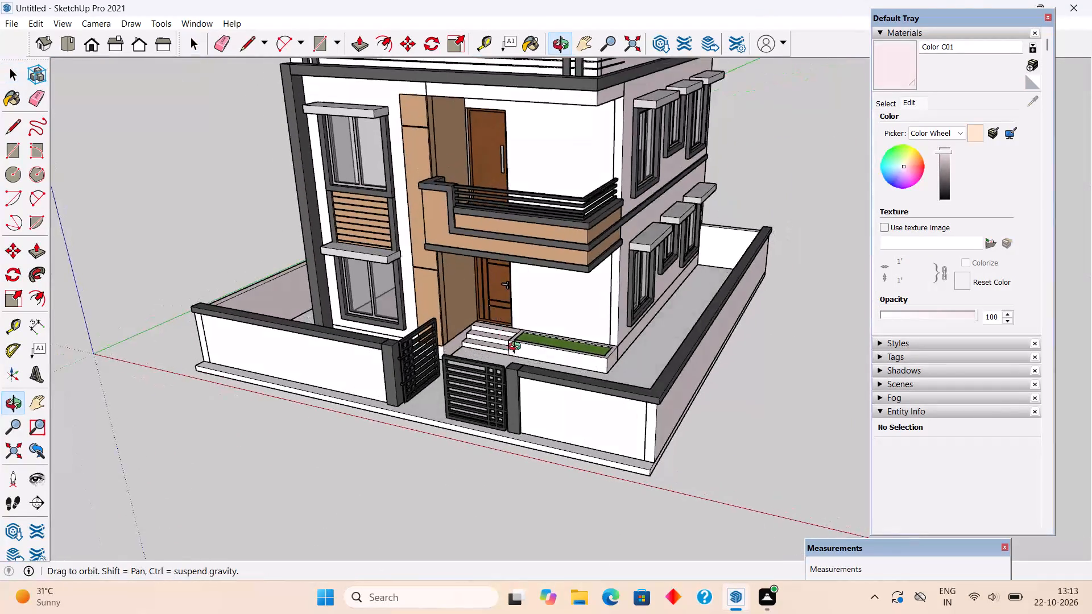
middle_drag(517, 348, 282, 188)
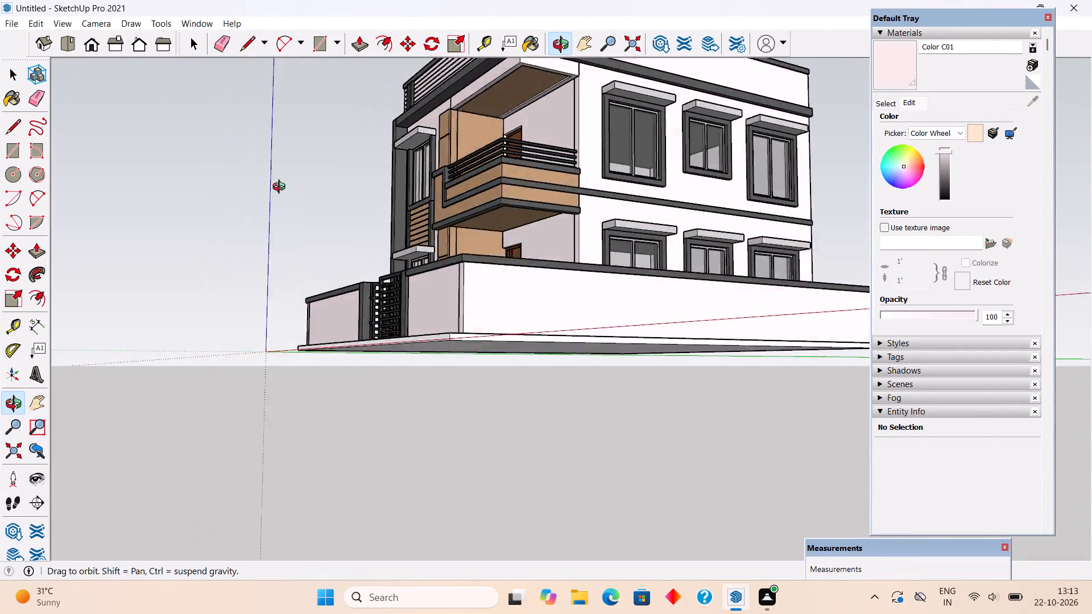
middle_drag(282, 188, 569, 256)
scroll(570, 256, down, 3)
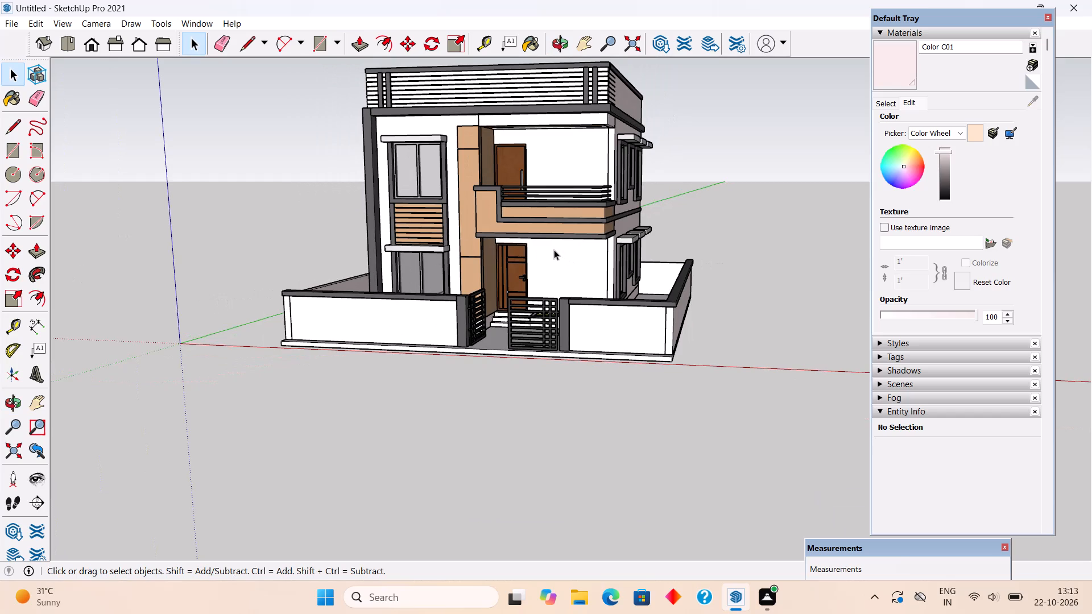
scroll(549, 245, up, 5)
scroll(620, 260, up, 2)
scroll(620, 260, down, 1)
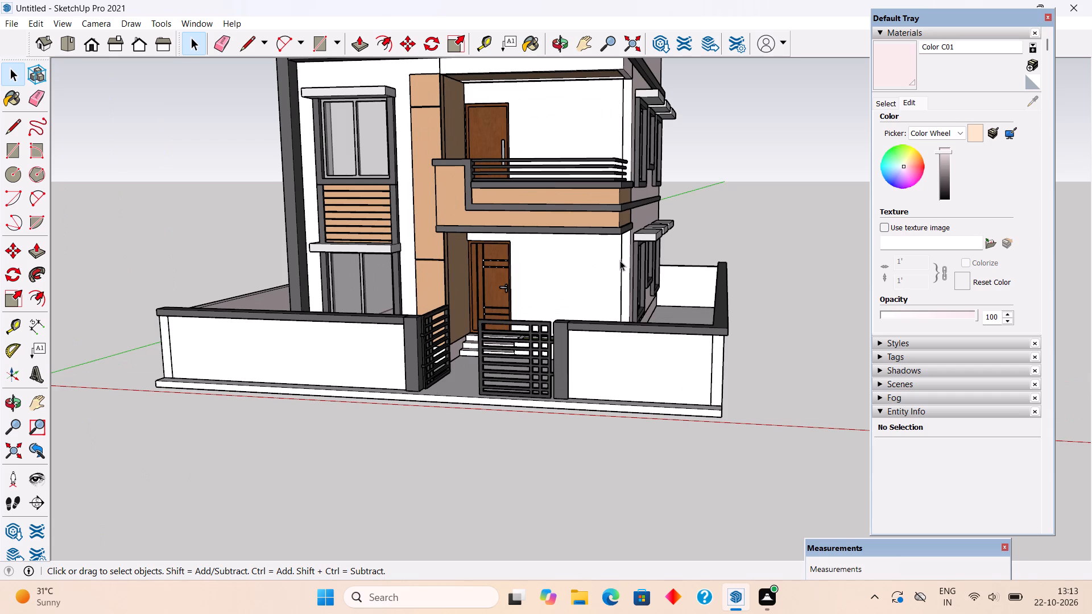
scroll(610, 305, down, 3)
middle_drag(628, 312, 473, 195)
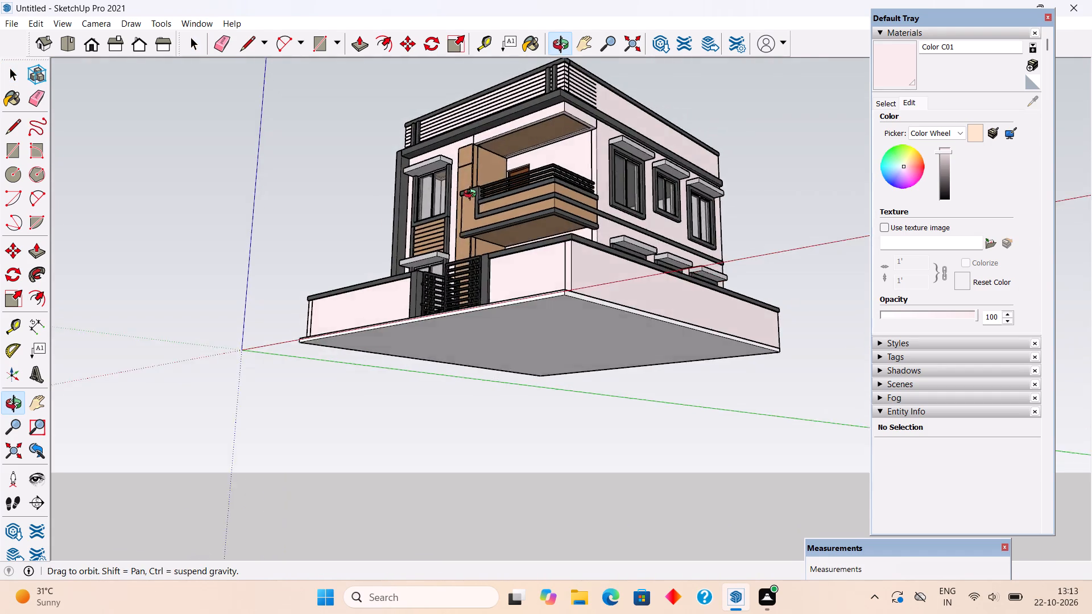
middle_drag(473, 195, 511, 231)
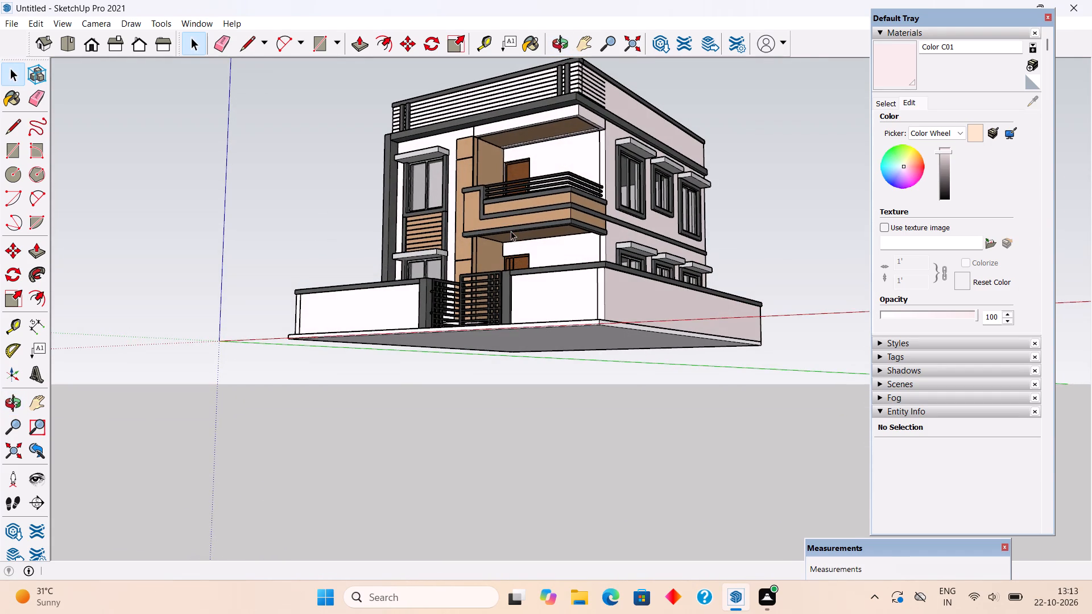
scroll(518, 238, up, 3)
scroll(518, 238, down, 3)
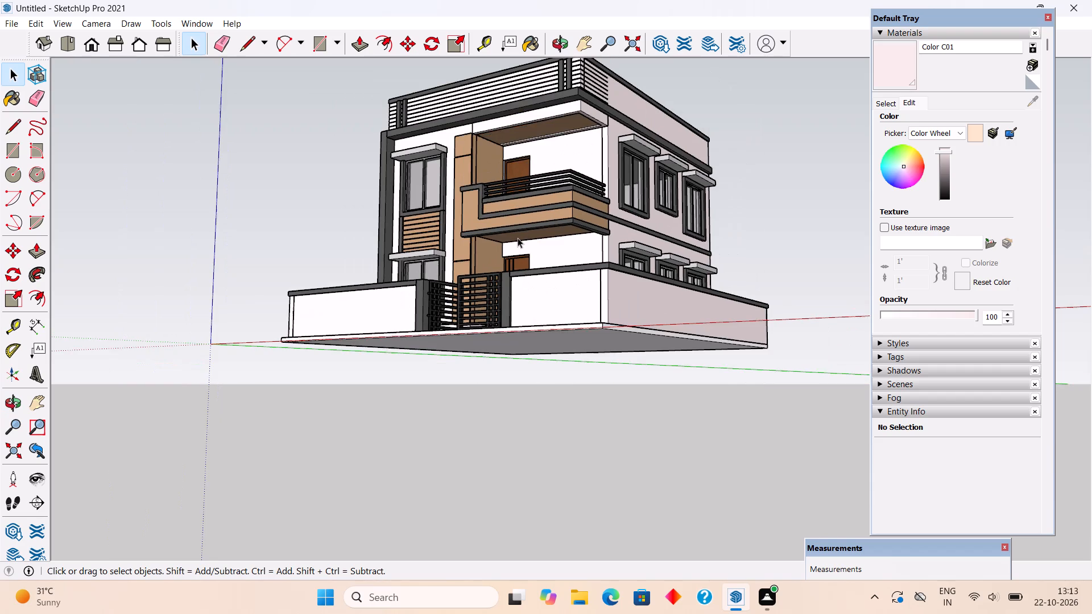
middle_drag(520, 272, 520, 287)
scroll(520, 287, down, 4)
scroll(572, 105, up, 5)
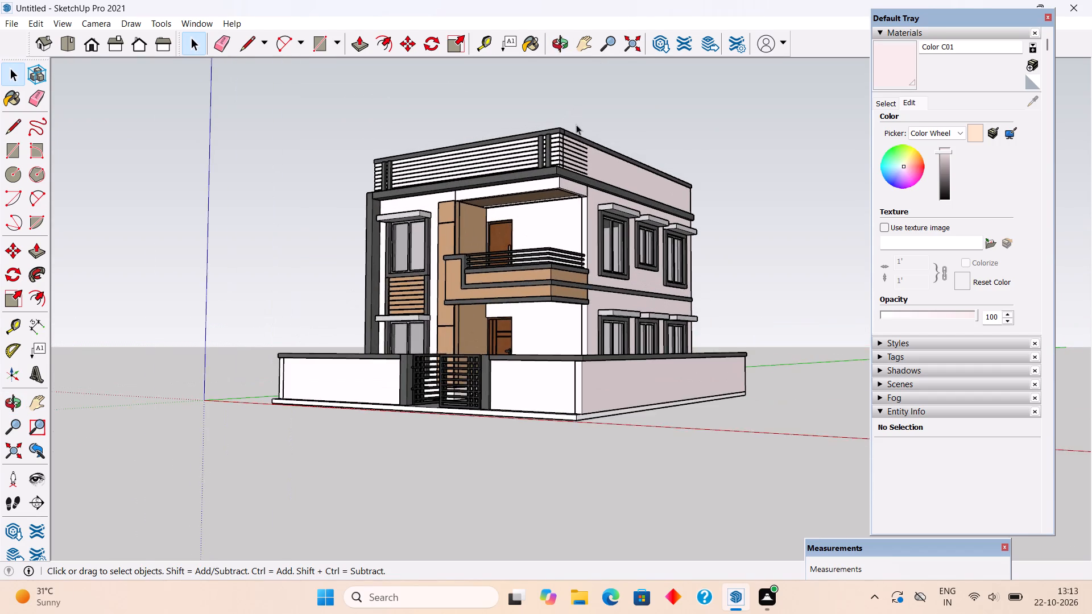
scroll(576, 125, up, 1)
middle_drag(581, 161, 580, 216)
middle_drag(663, 332, 616, 365)
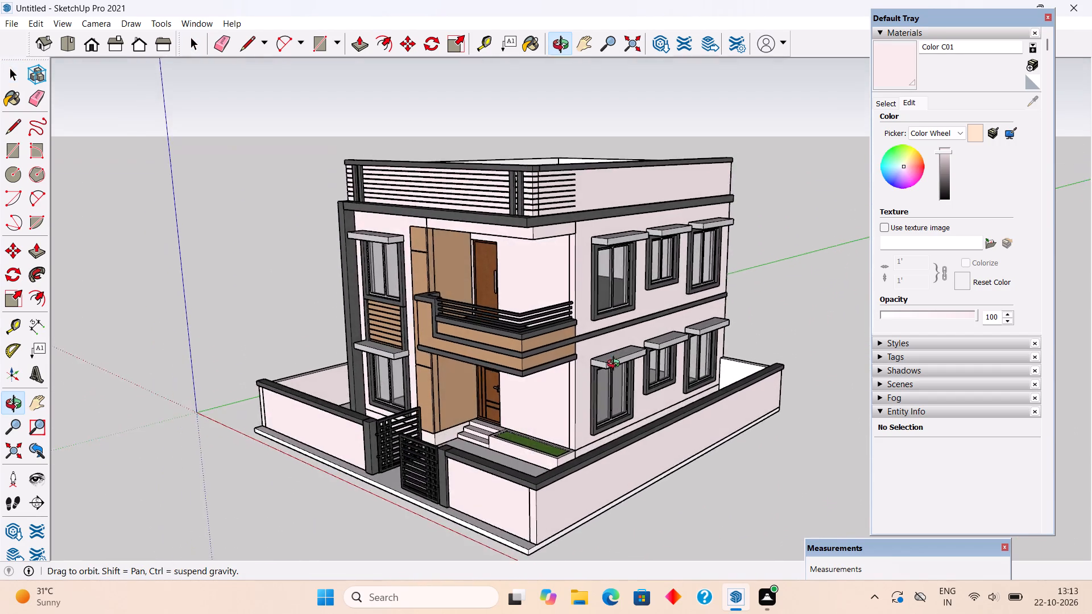
middle_drag(616, 365, 531, 413)
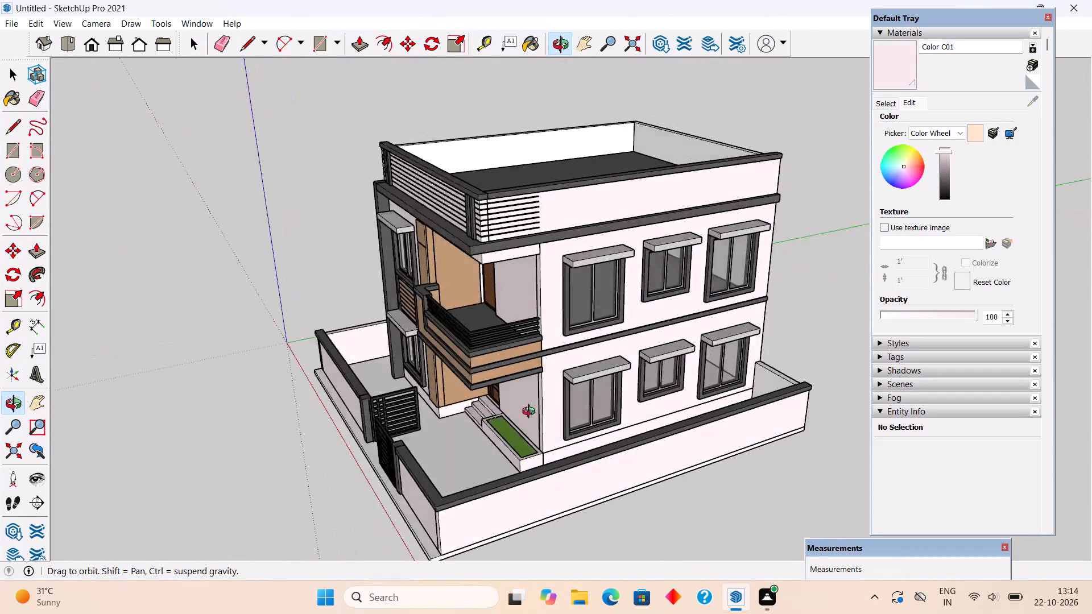
middle_drag(531, 413, 714, 270)
scroll(714, 270, up, 1)
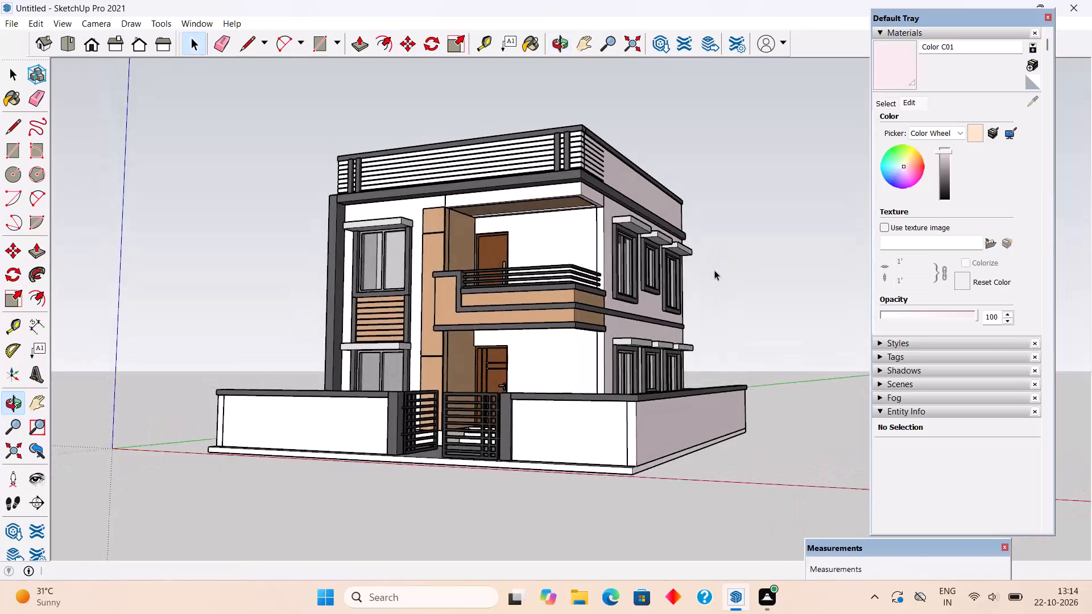
scroll(714, 270, up, 1)
middle_drag(748, 346, 709, 355)
scroll(709, 355, up, 1)
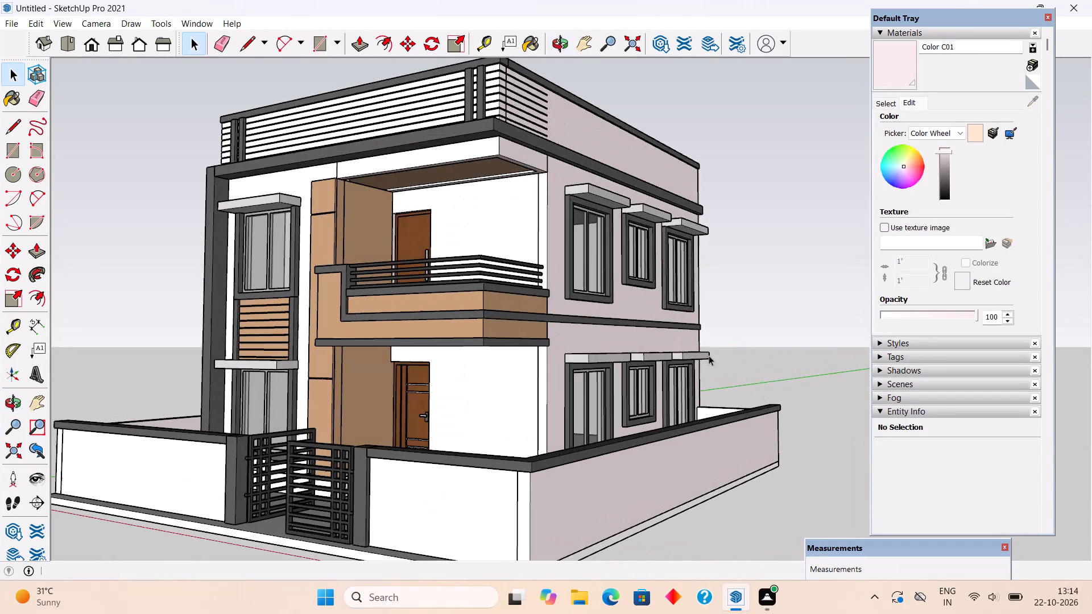
middle_drag(766, 422, 736, 408)
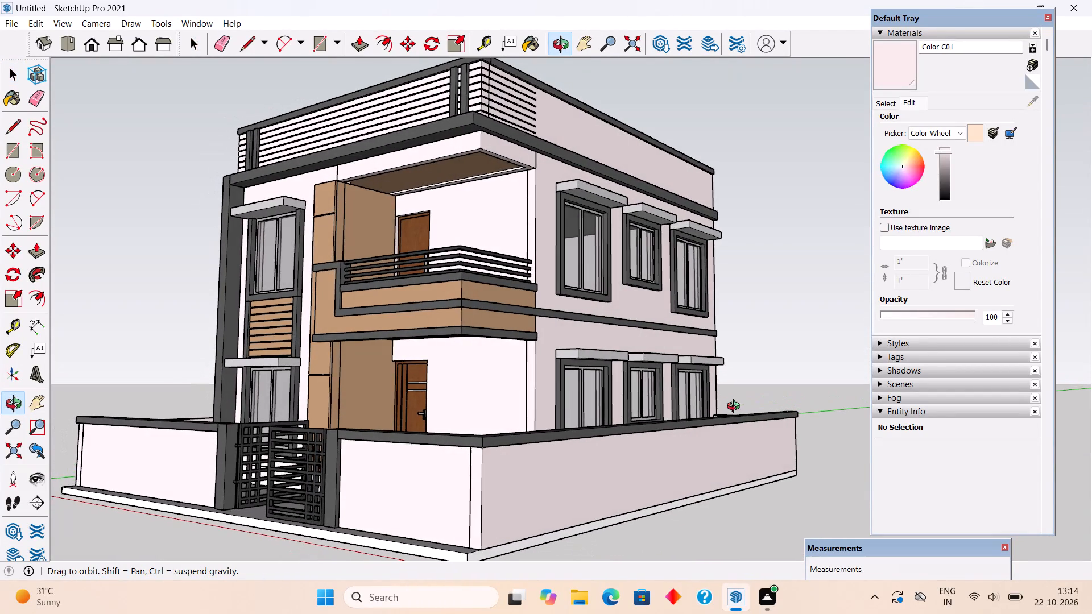
middle_drag(736, 408, 712, 404)
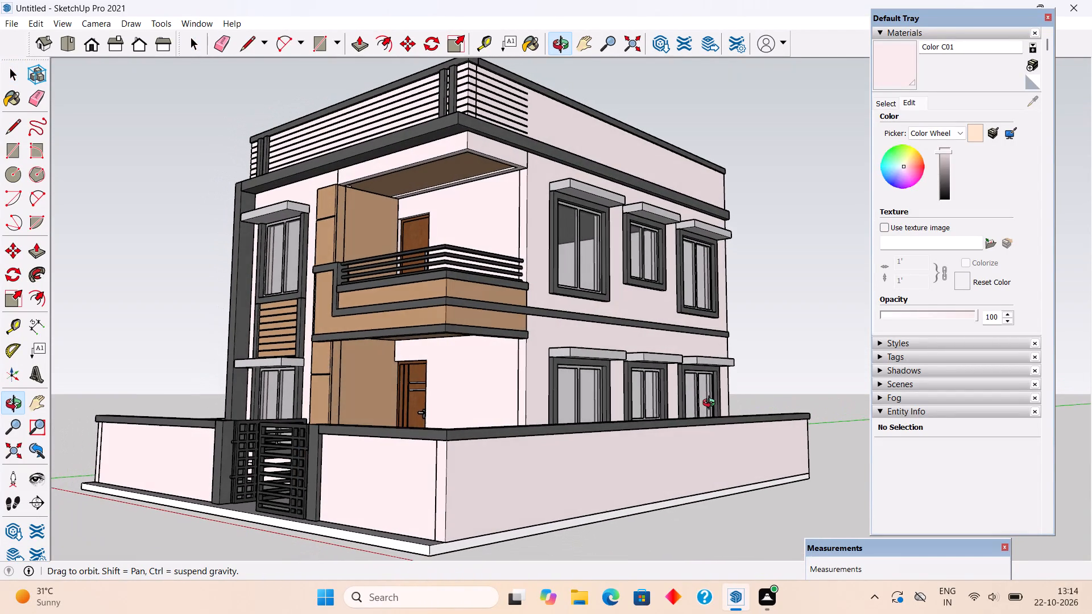
middle_drag(712, 404, 724, 438)
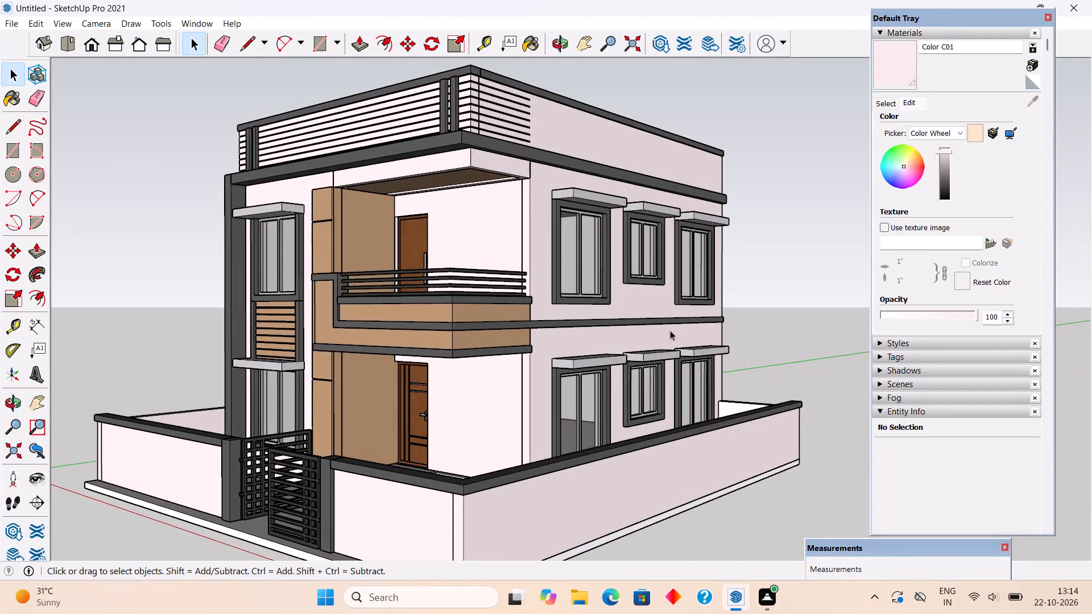
scroll(664, 293, down, 3)
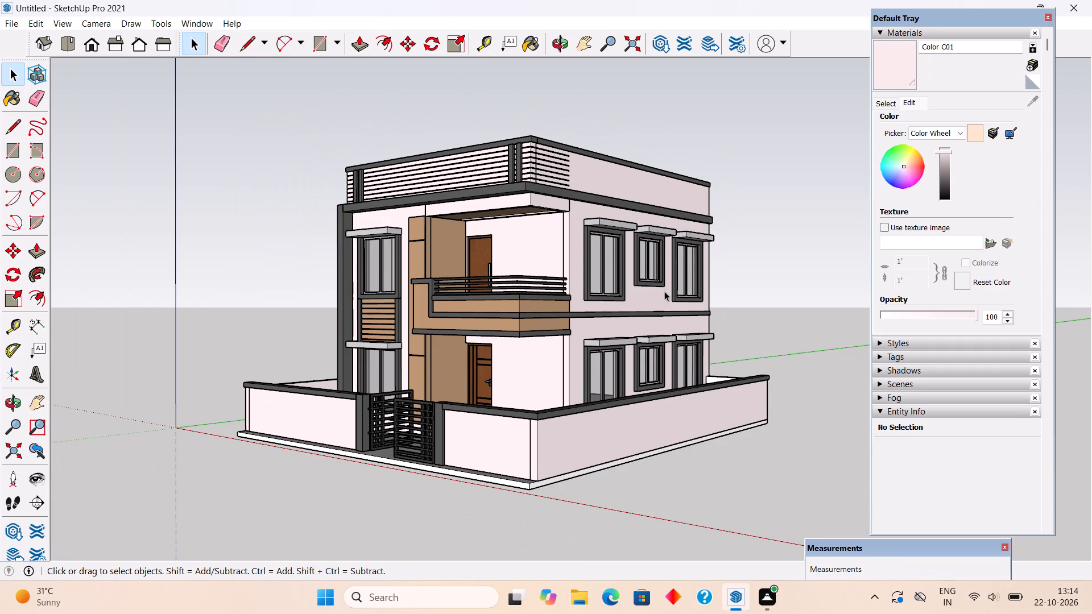
scroll(728, 301, up, 4)
scroll(740, 346, up, 1)
scroll(740, 346, down, 1)
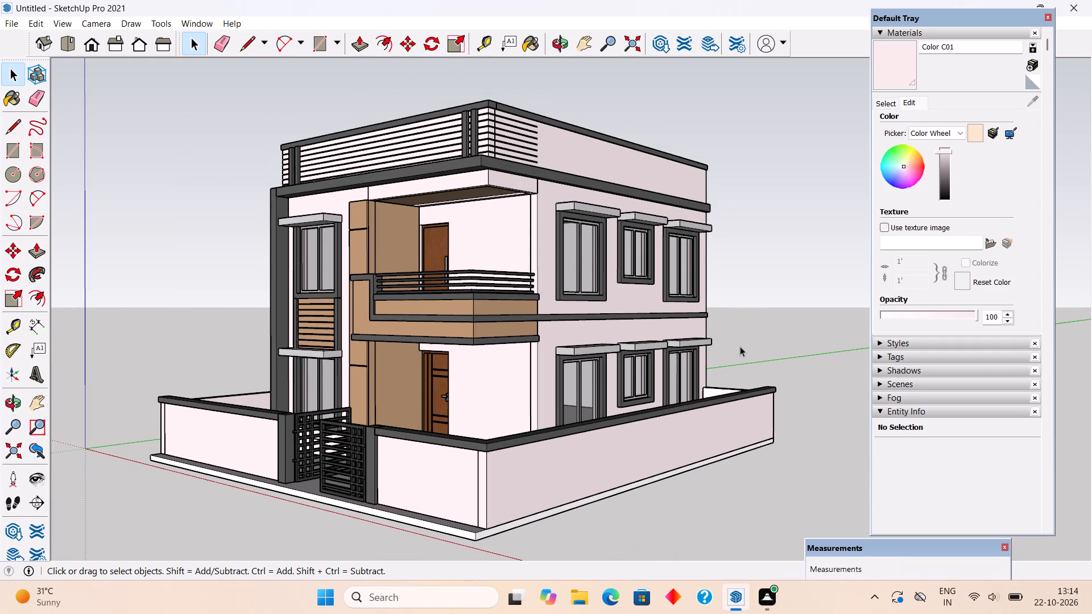
middle_drag(733, 351, 708, 330)
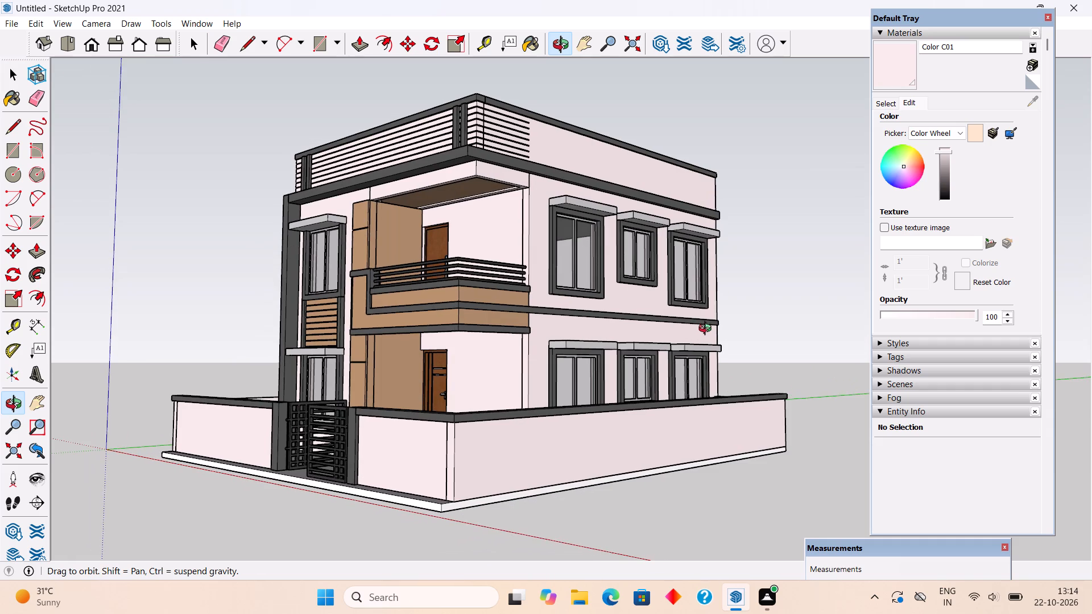
middle_drag(708, 330, 704, 354)
scroll(704, 354, down, 1)
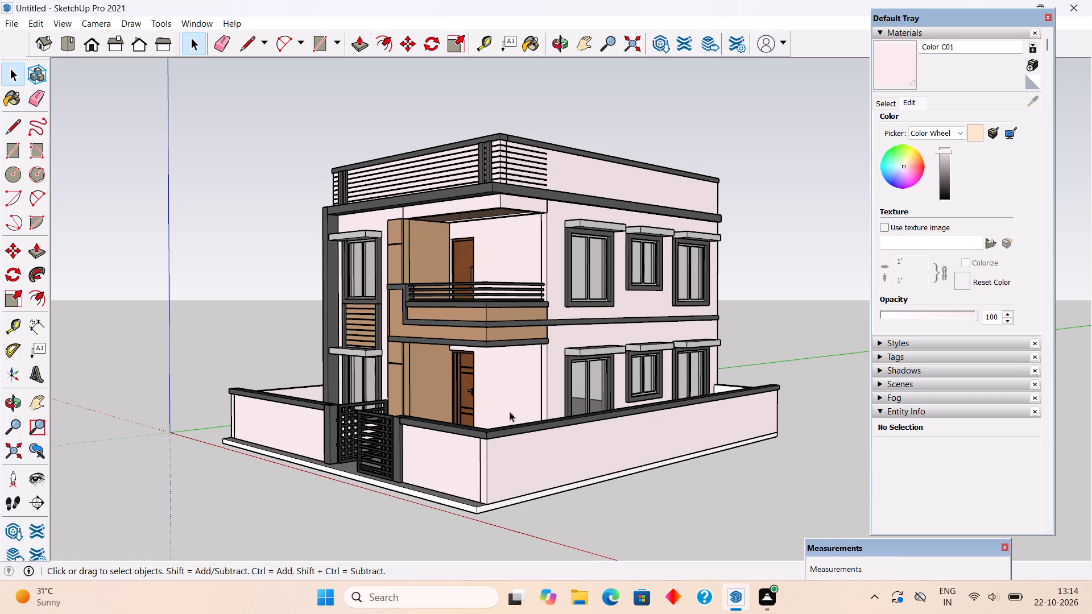
scroll(473, 349, down, 1)
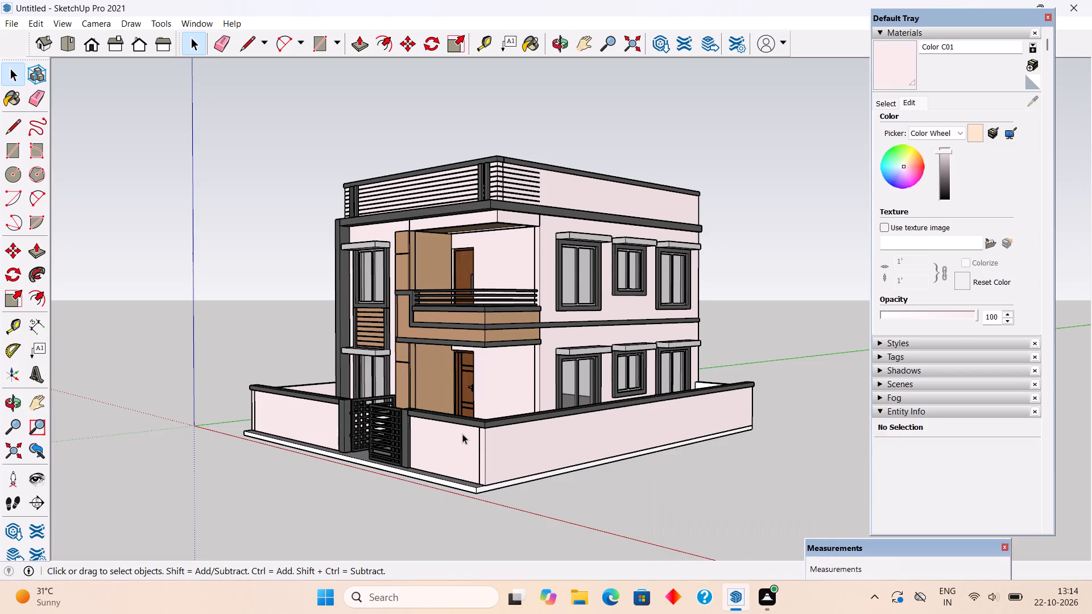
middle_drag(500, 453, 341, 454)
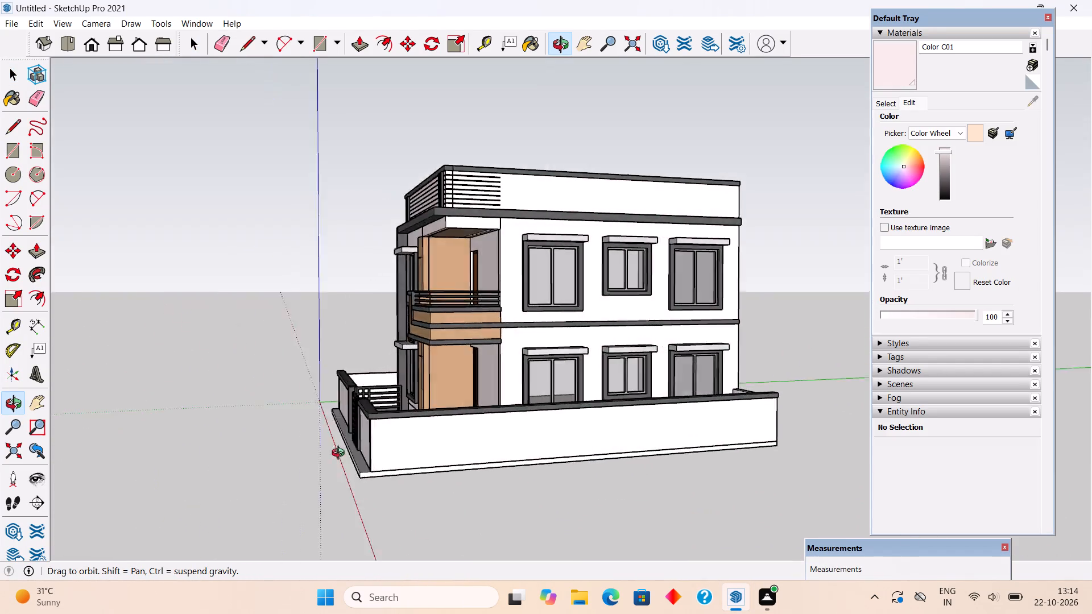
middle_drag(341, 454, 686, 457)
scroll(401, 412, up, 3)
middle_drag(448, 440, 520, 469)
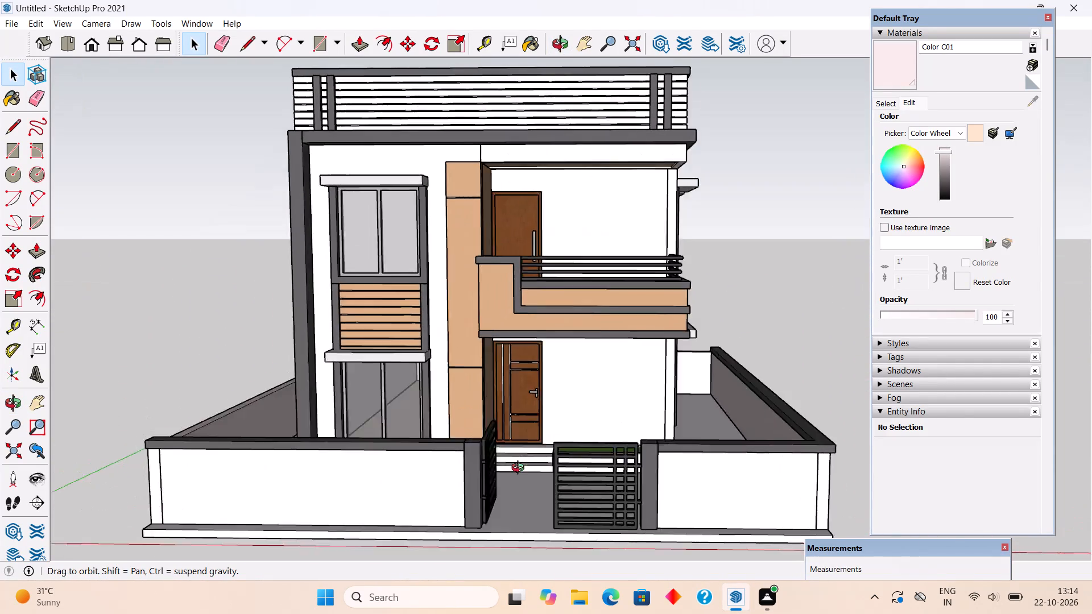
middle_drag(520, 469, 555, 442)
middle_drag(272, 354, 370, 376)
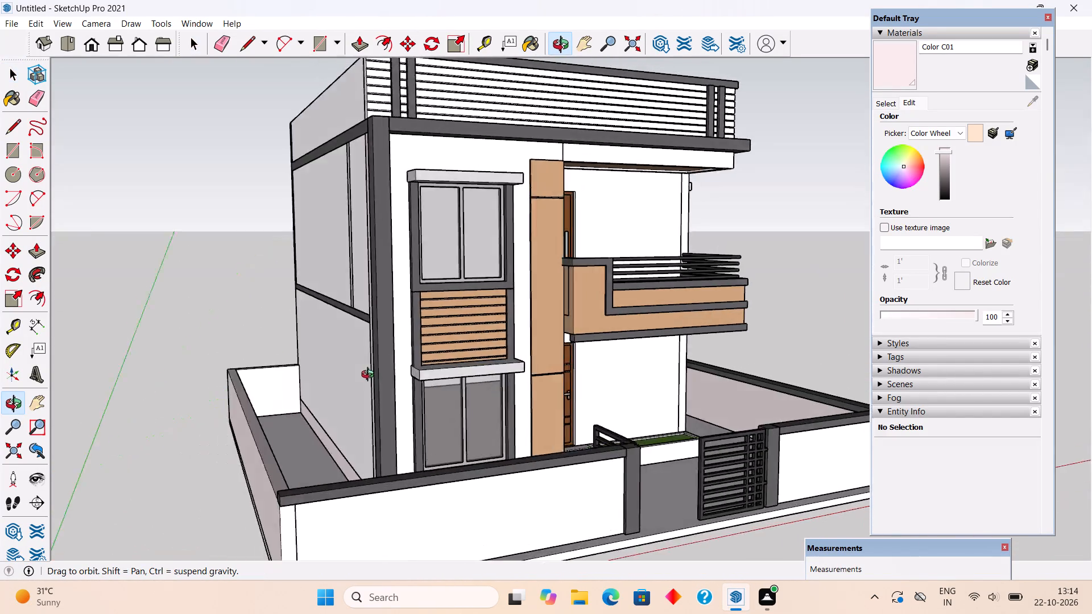
Examine the finished house from the front, close up at the balcony and side windows, and from the front corner.
middle_drag(370, 376, 249, 371)
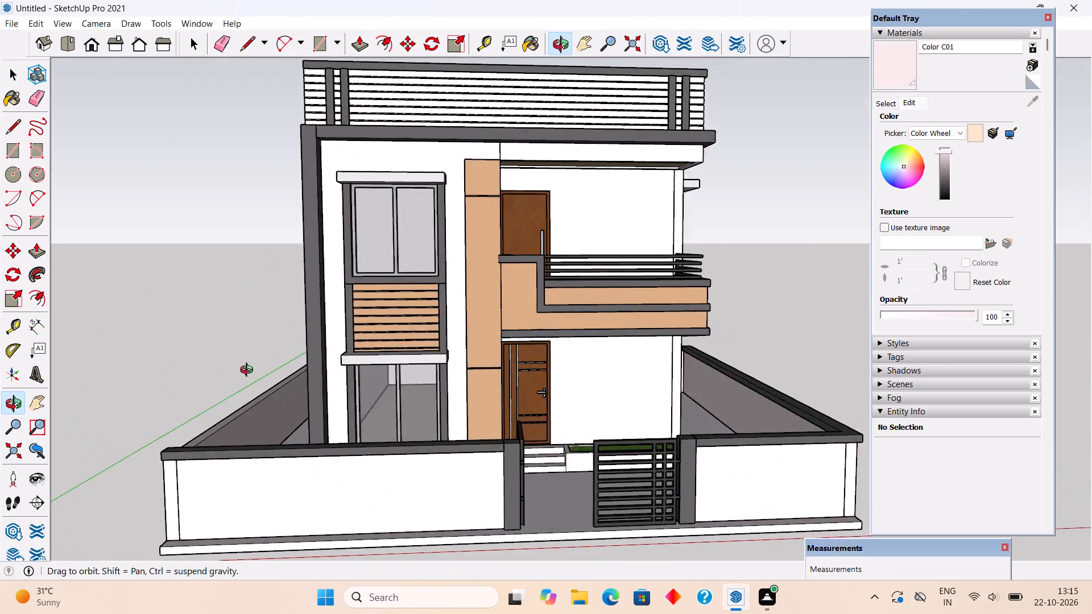
middle_drag(249, 371, 156, 403)
scroll(234, 396, down, 2)
scroll(598, 378, up, 3)
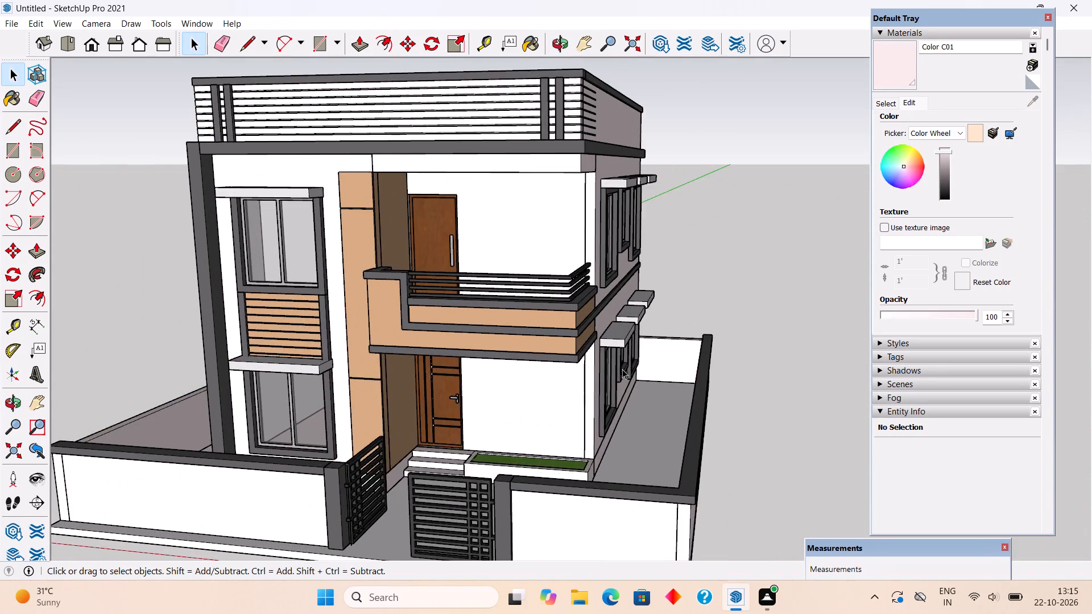
scroll(622, 369, up, 2)
middle_drag(618, 368, 616, 349)
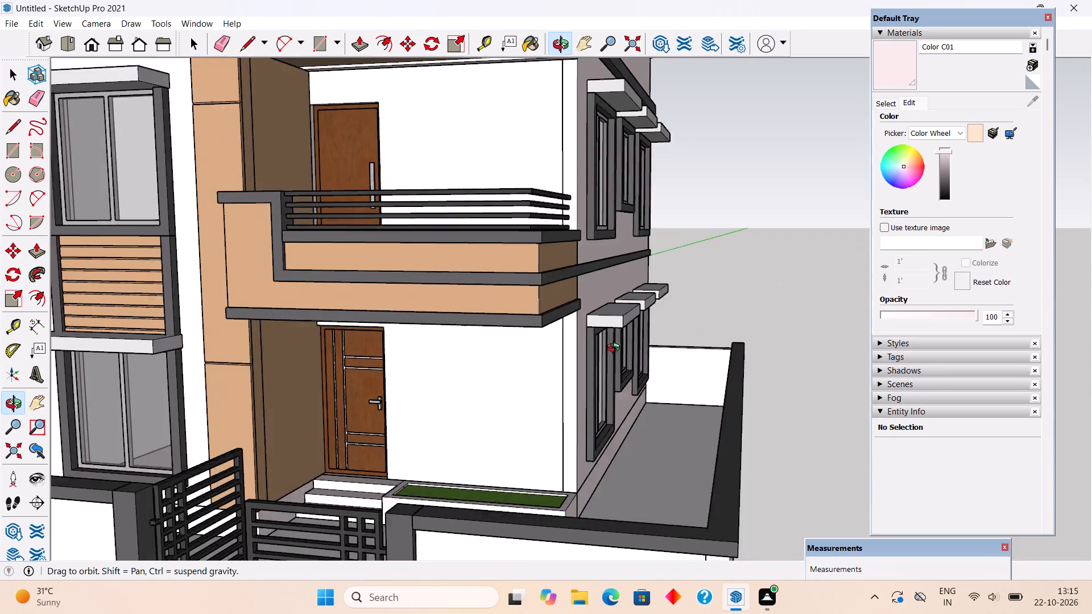
middle_drag(616, 349, 622, 357)
scroll(622, 357, down, 5)
middle_drag(427, 348, 396, 330)
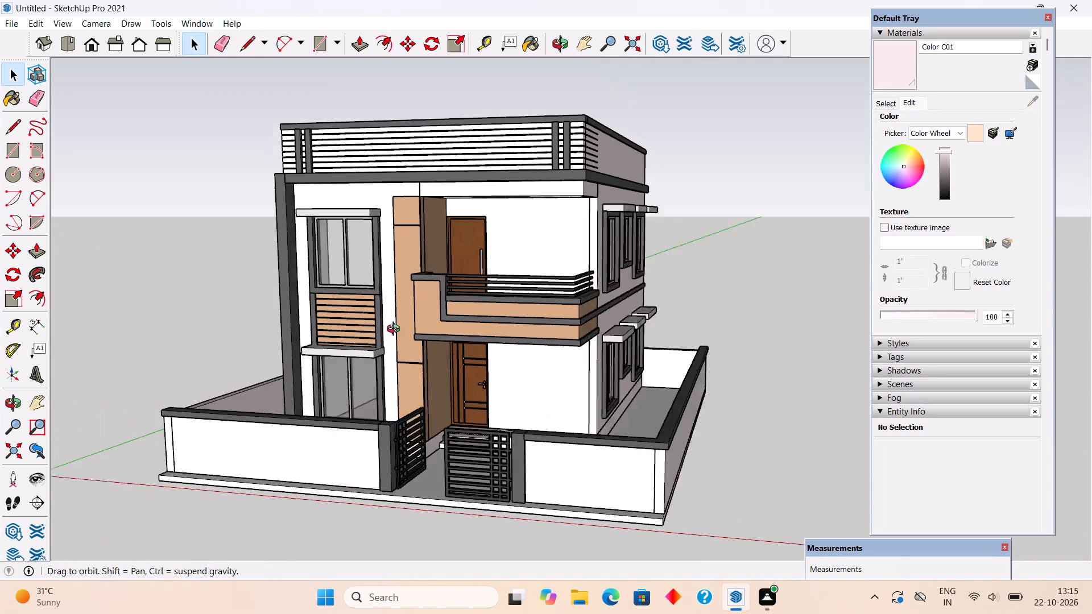
middle_drag(396, 330, 258, 307)
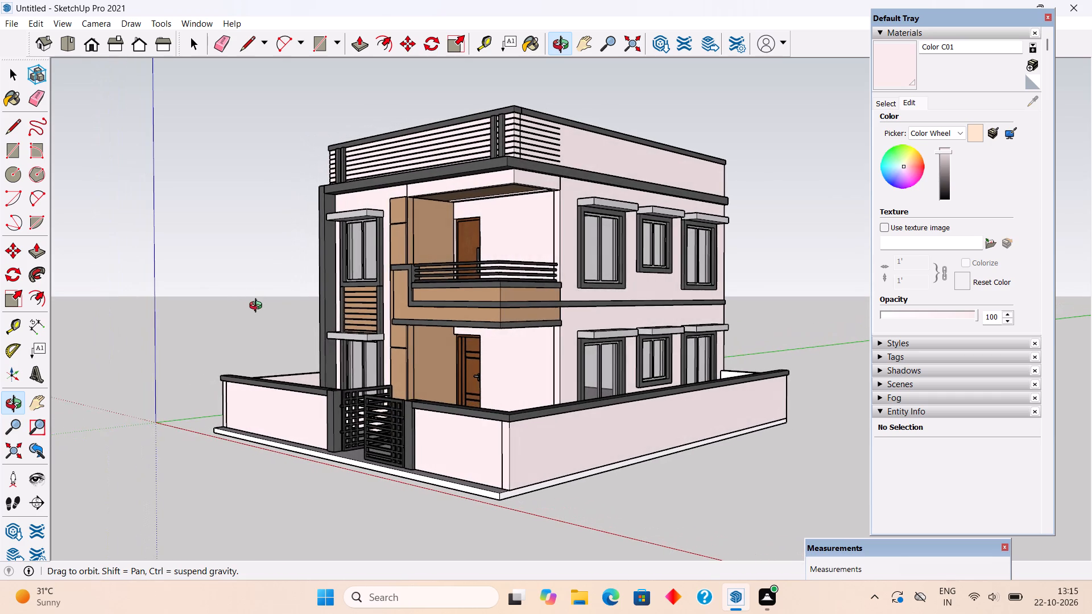
middle_drag(258, 307, 278, 305)
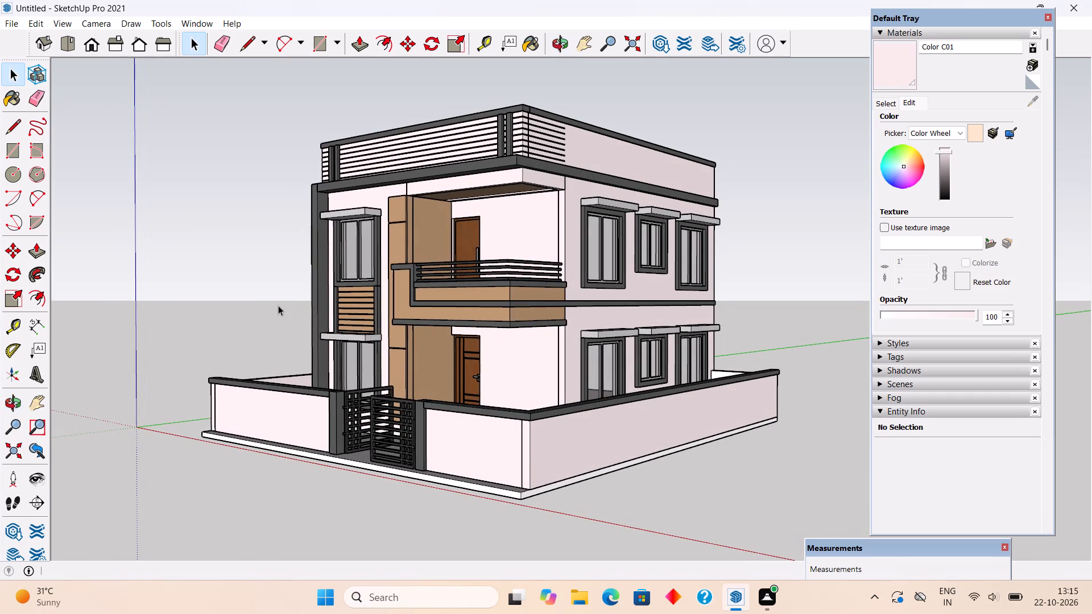
scroll(278, 305, up, 2)
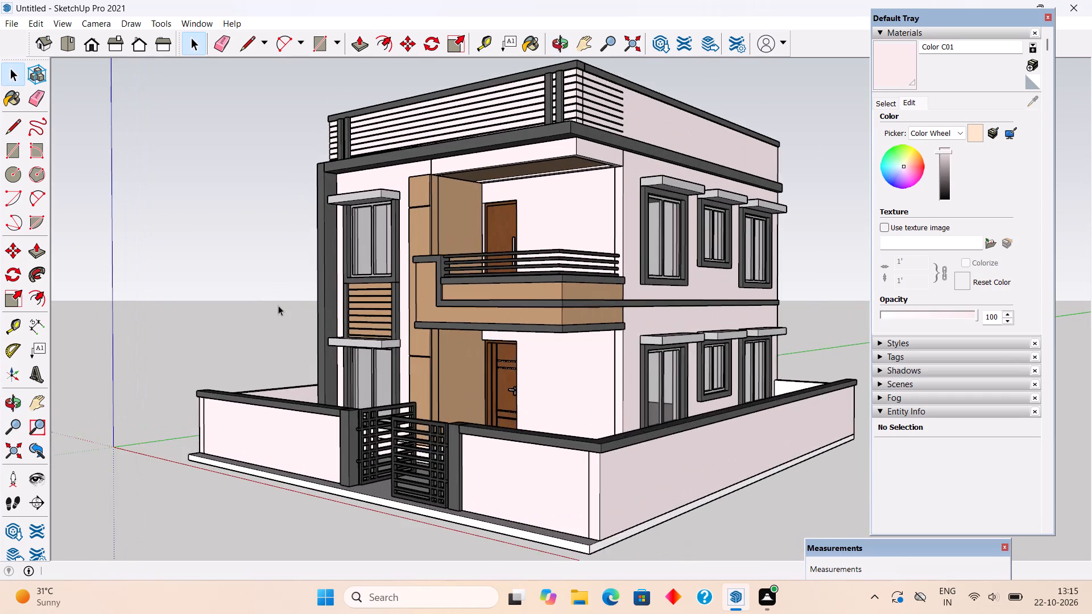
scroll(278, 305, up, 1)
scroll(278, 305, down, 2)
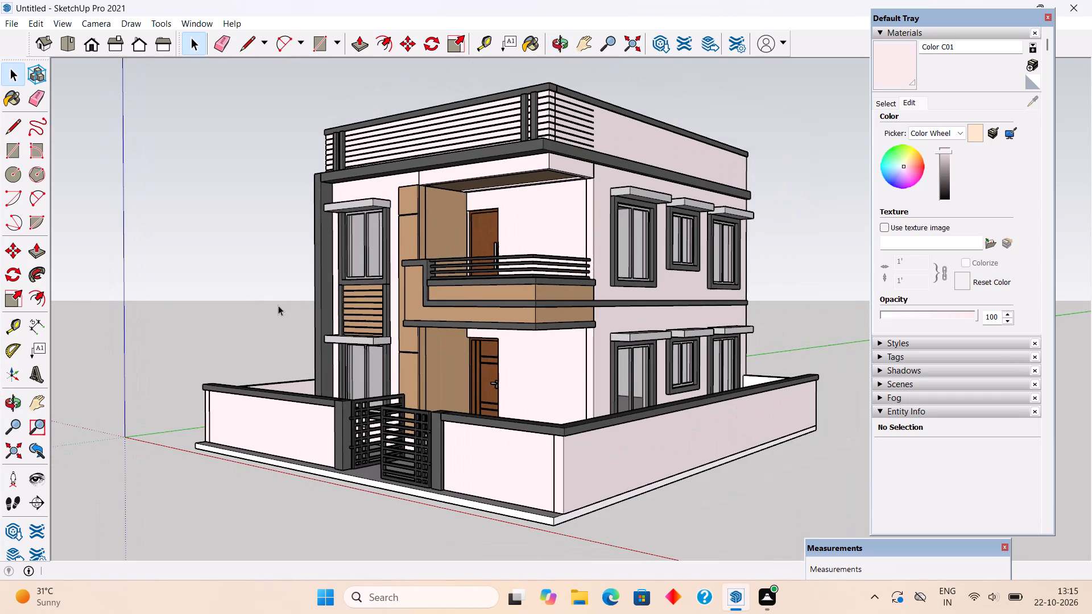
scroll(278, 305, down, 1)
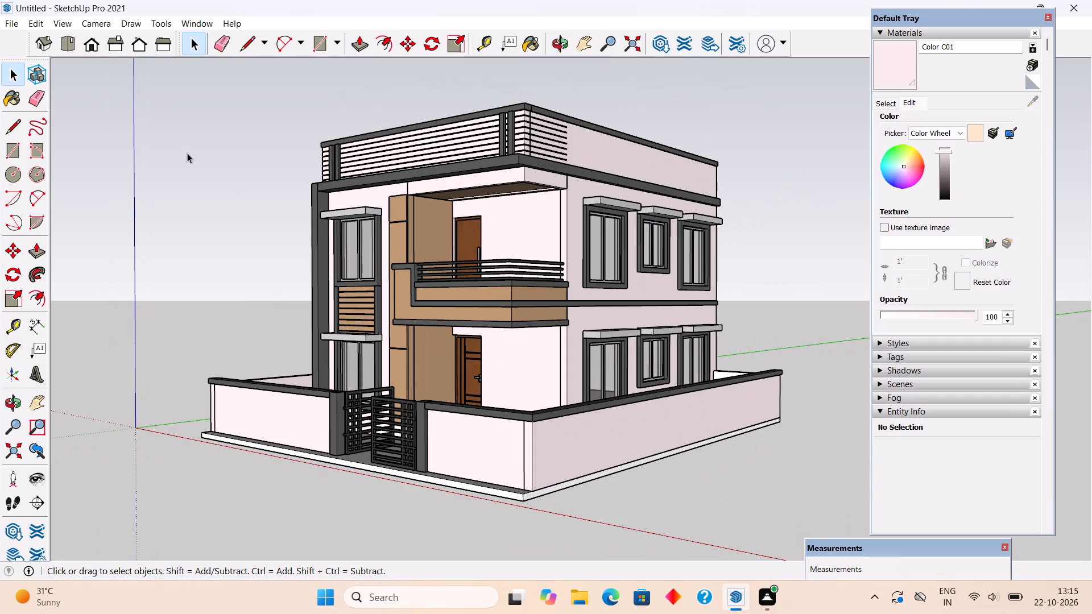
Save the untitled house model in the Downloads folder under the file name r.
click(10, 21)
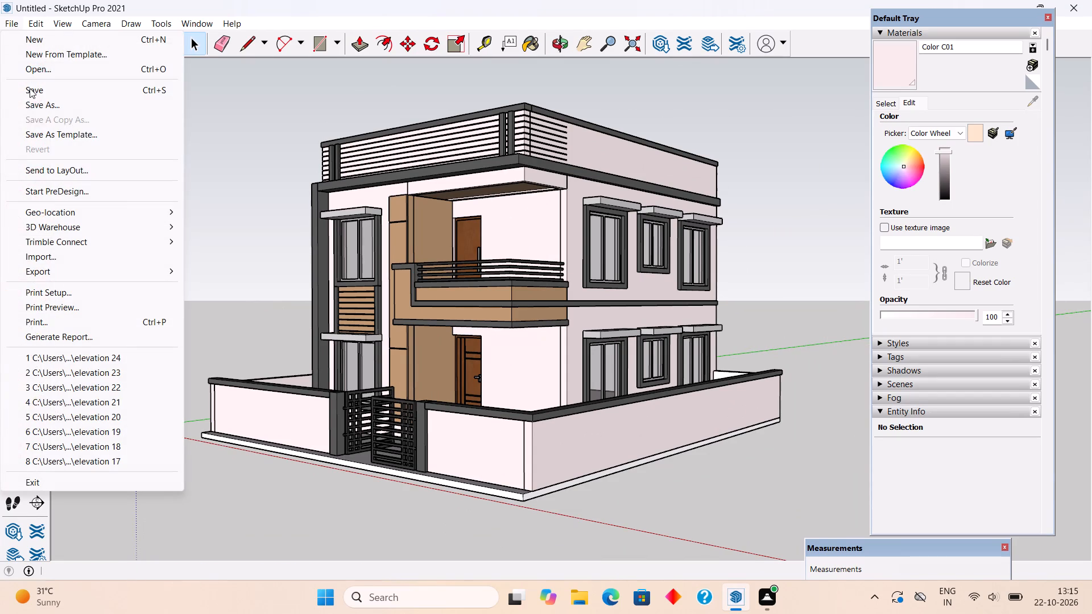
click(38, 99)
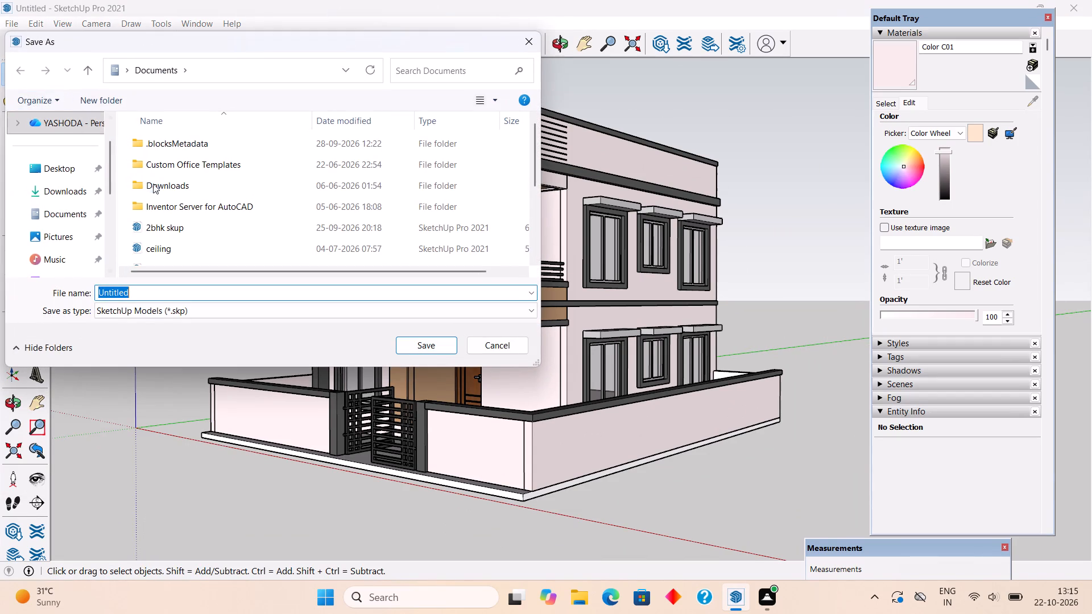
click(78, 197)
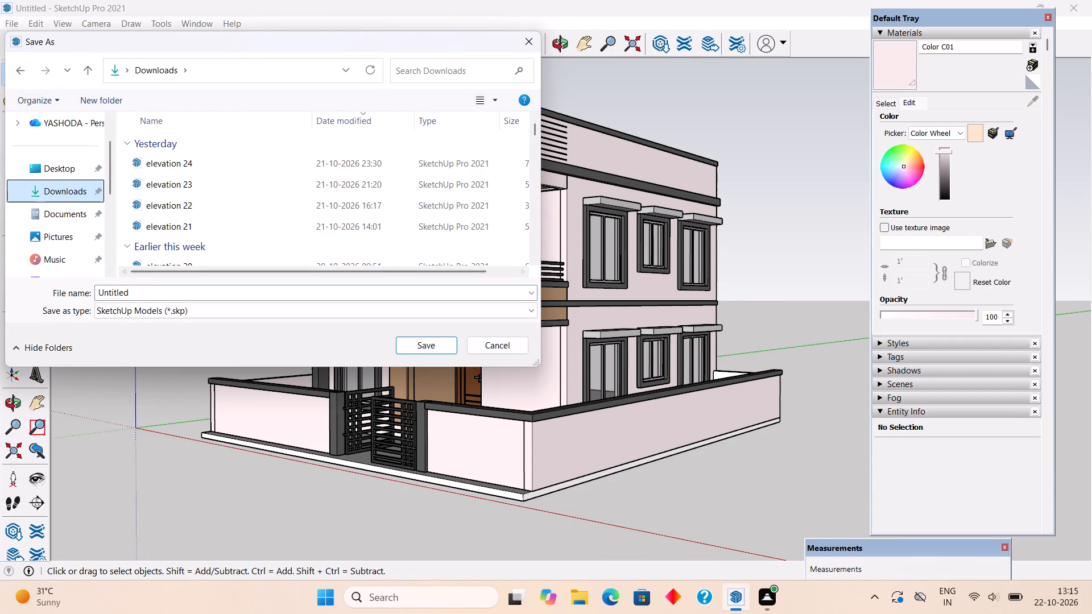
click(143, 288)
key(BackSpace)
key(r)
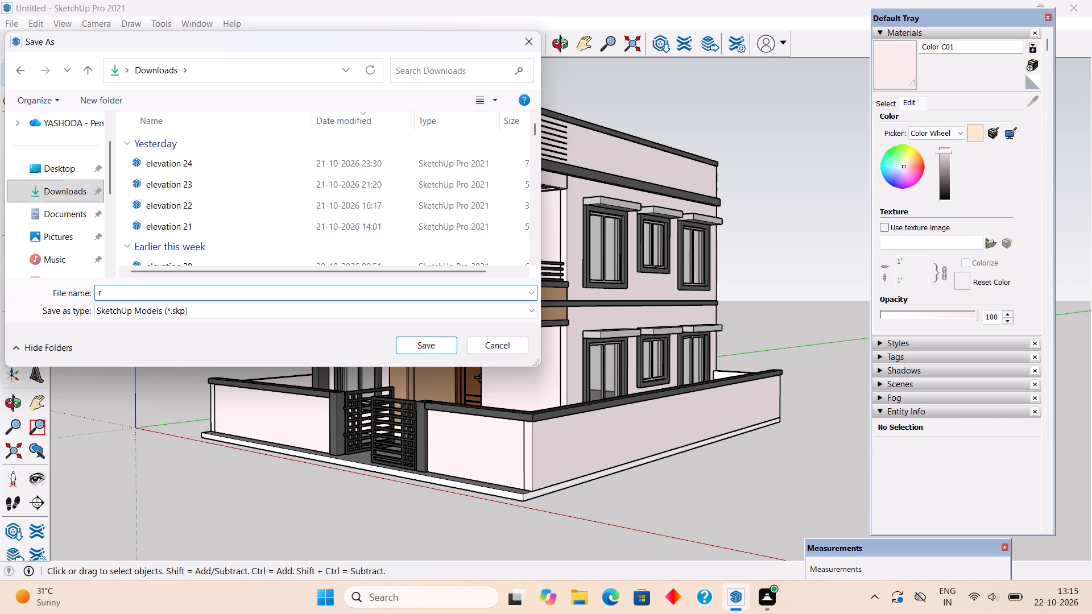
key(Return)
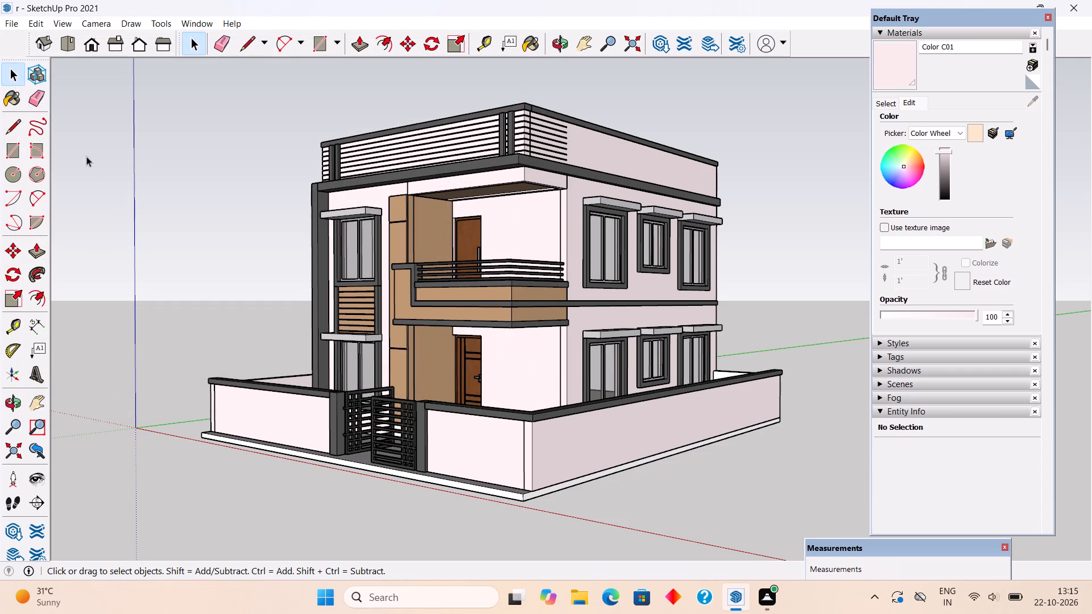
Save the model under the new name elevation 25 in the Downloads folder.
click(11, 22)
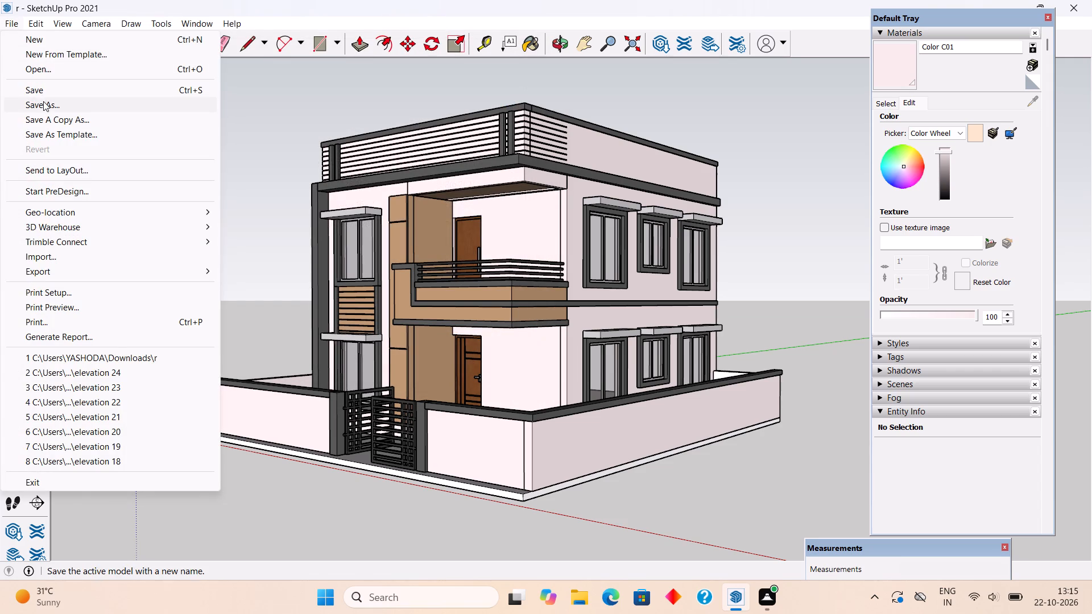
click(44, 104)
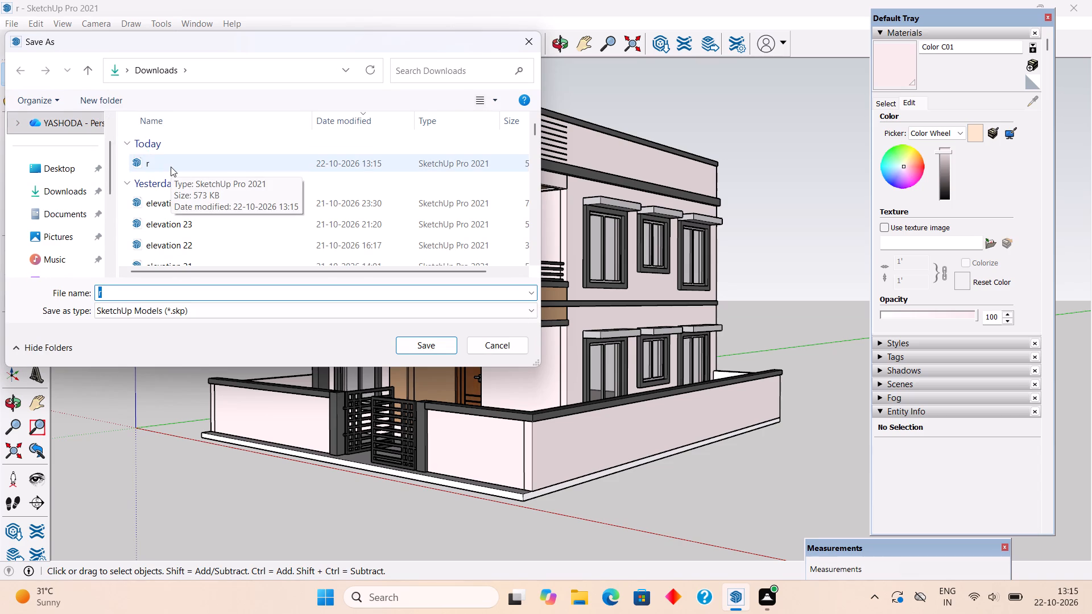
click(142, 294)
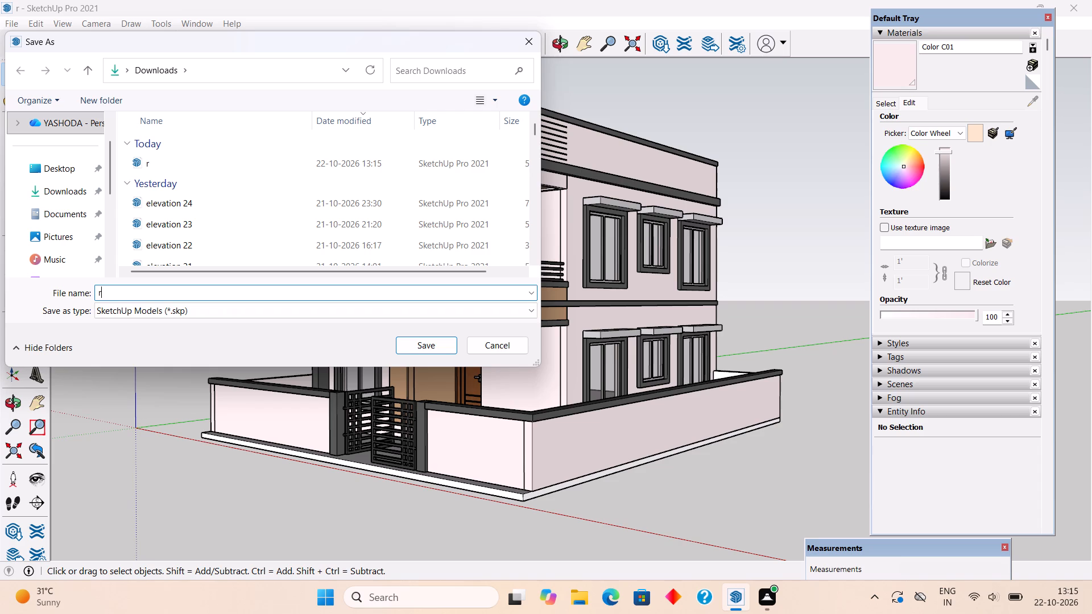
key(BackSpace)
text(el)
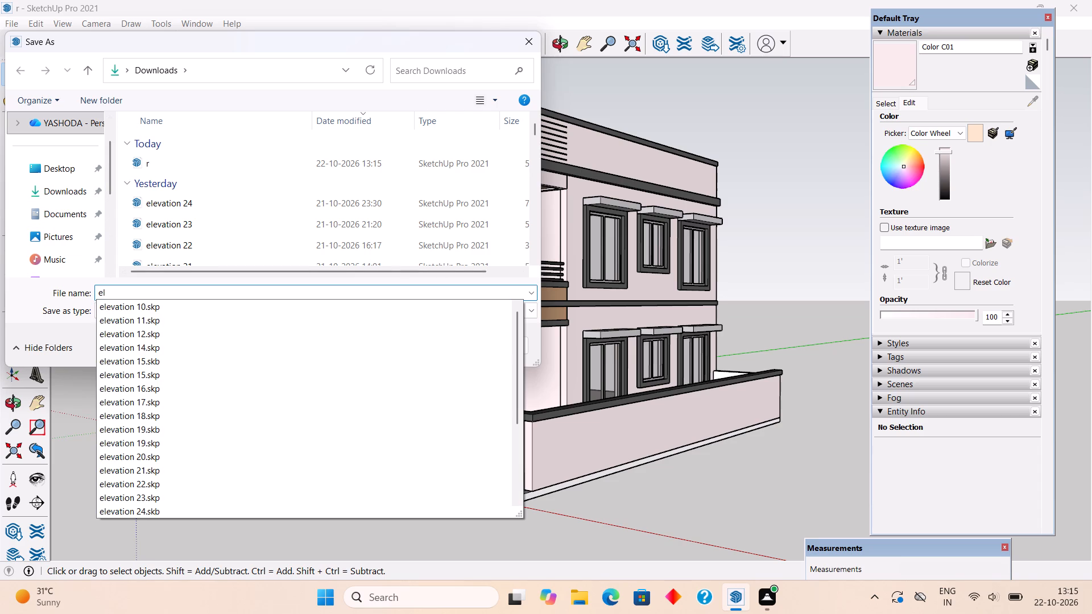
text(evation)
key(space)
key(2)
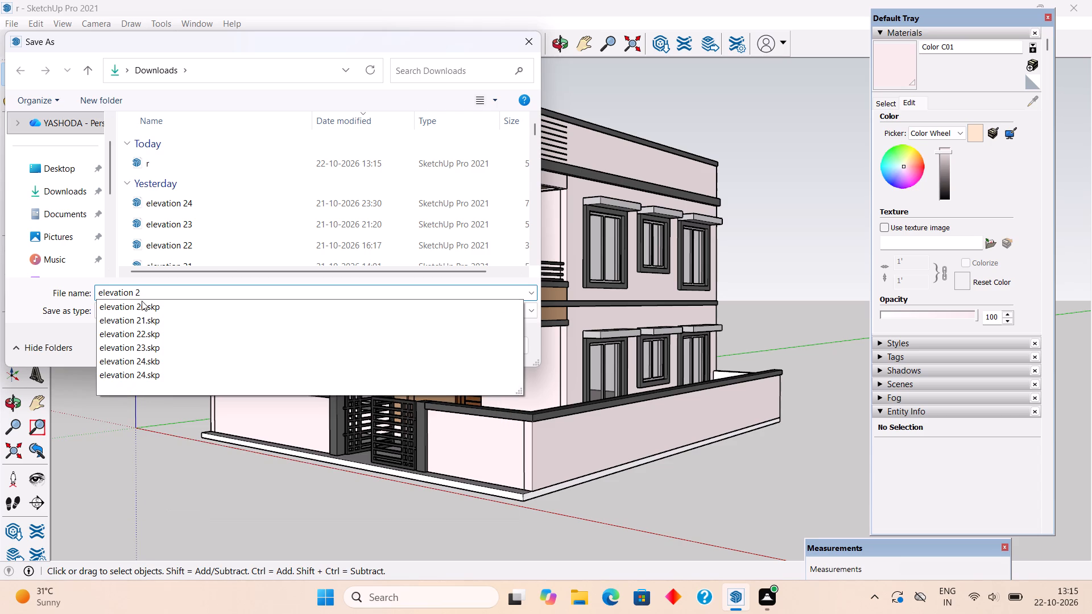
key(5)
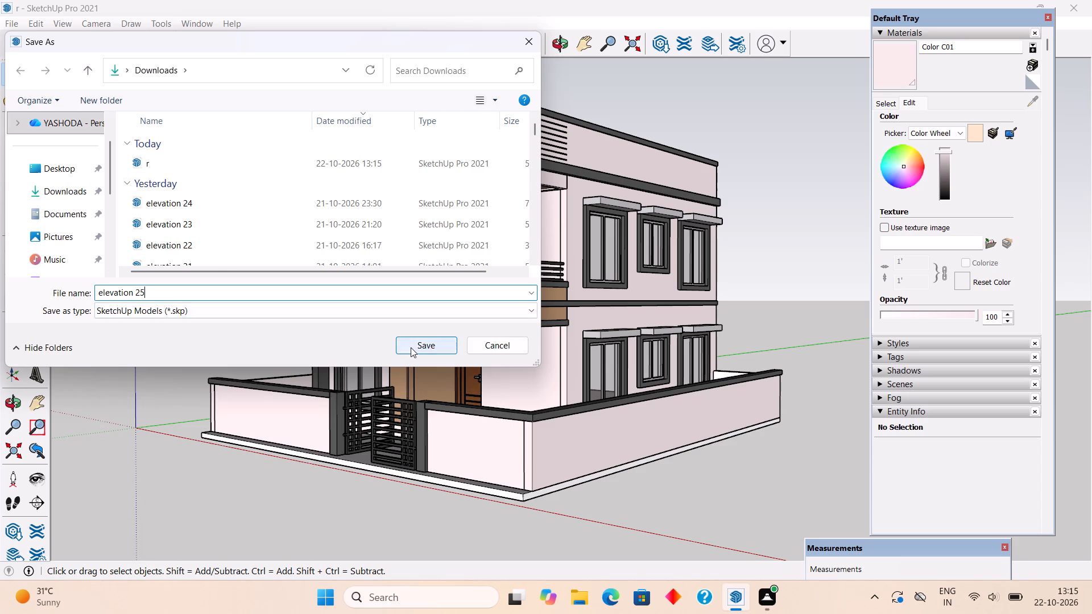
click(411, 347)
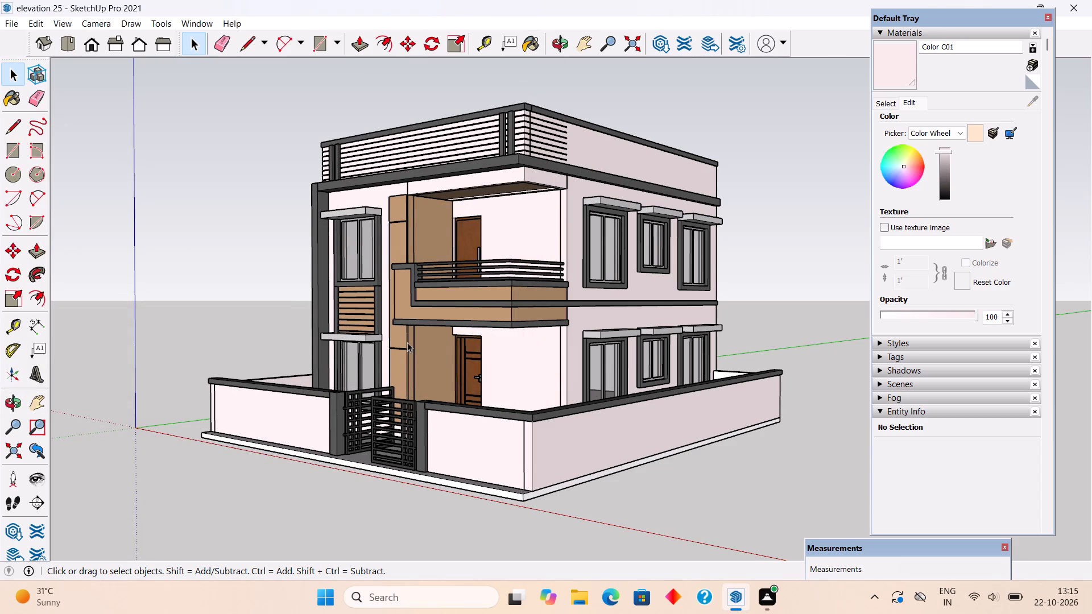